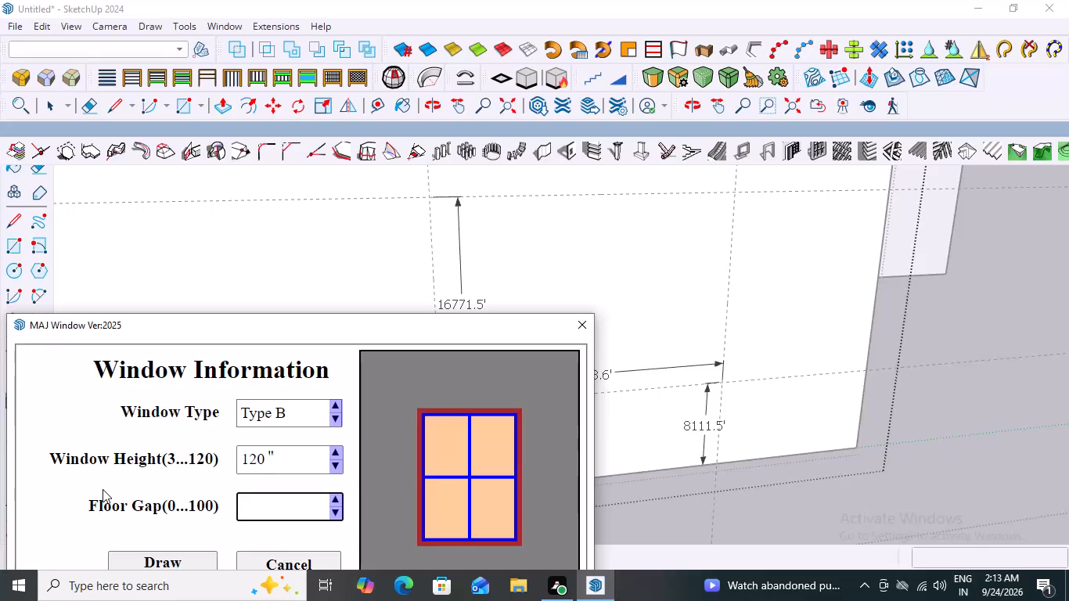
Enter 8111.5 as the floor gap in the MajWindow settings.
{"action": "left_click", "coordinate": [269, 509]}
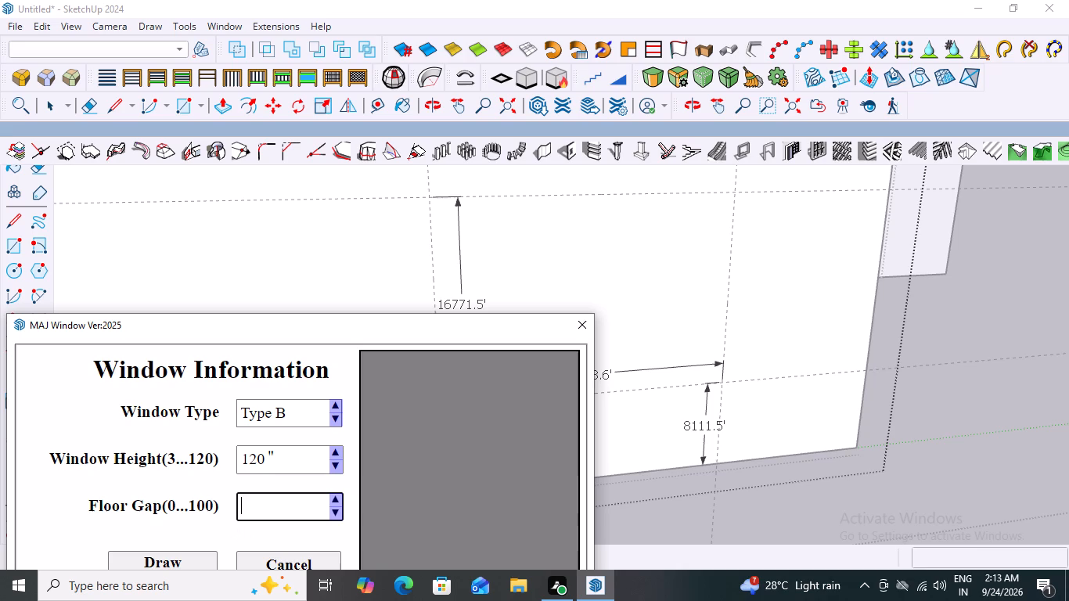
{"action": "key", "text": "8"}
{"action": "type", "text": "111"}
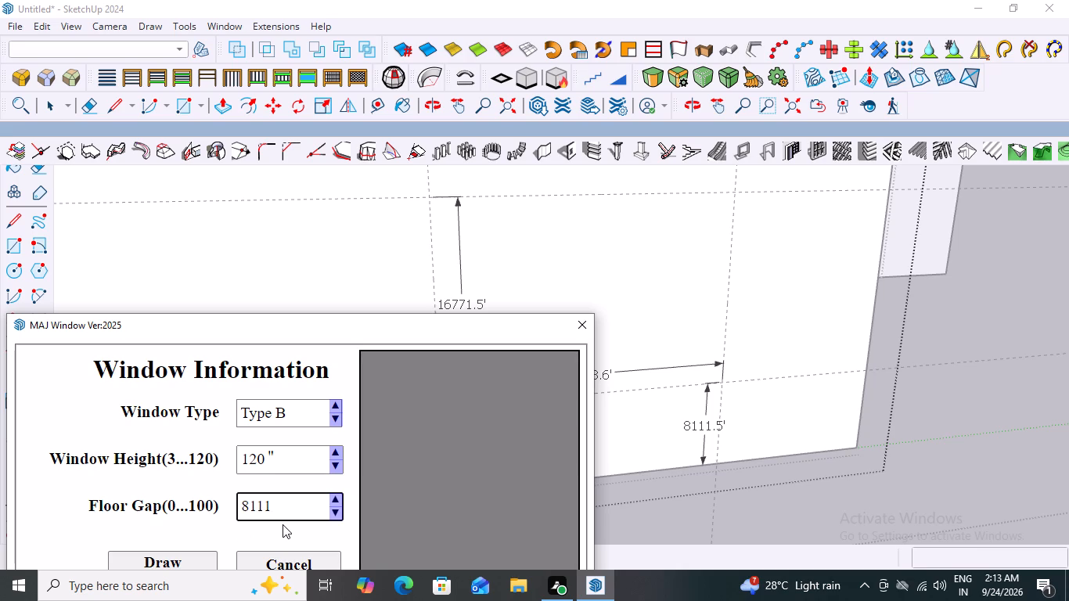
{"action": "key", "text": "period"}
{"action": "key", "text": "5"}
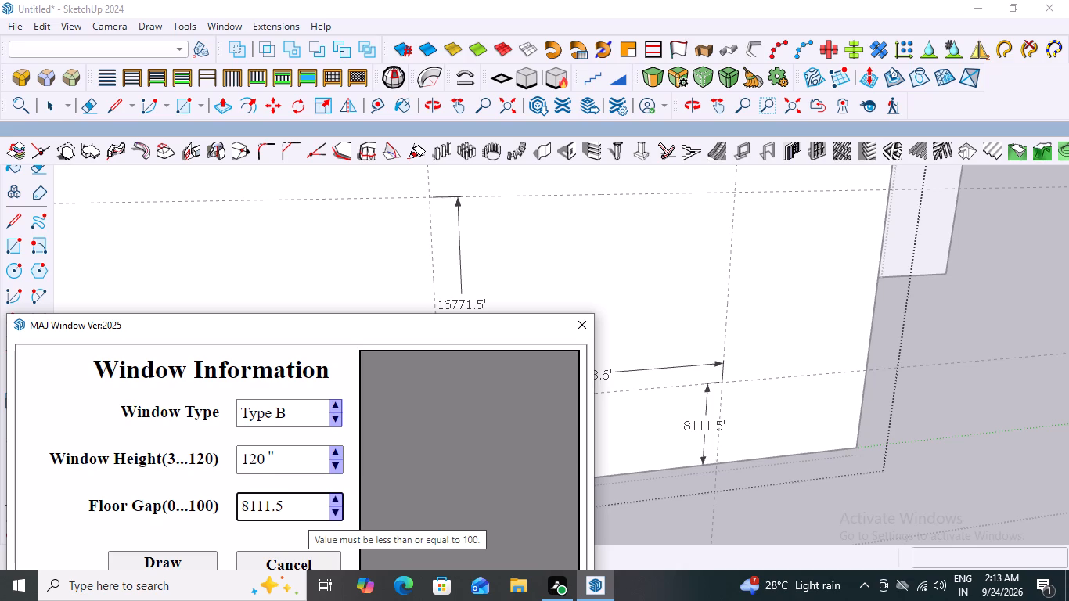
{"action": "key", "text": "apostrophe"}
{"action": "scroll", "coordinate": [301, 518], "scroll_direction": "down", "scroll_amount": 4}
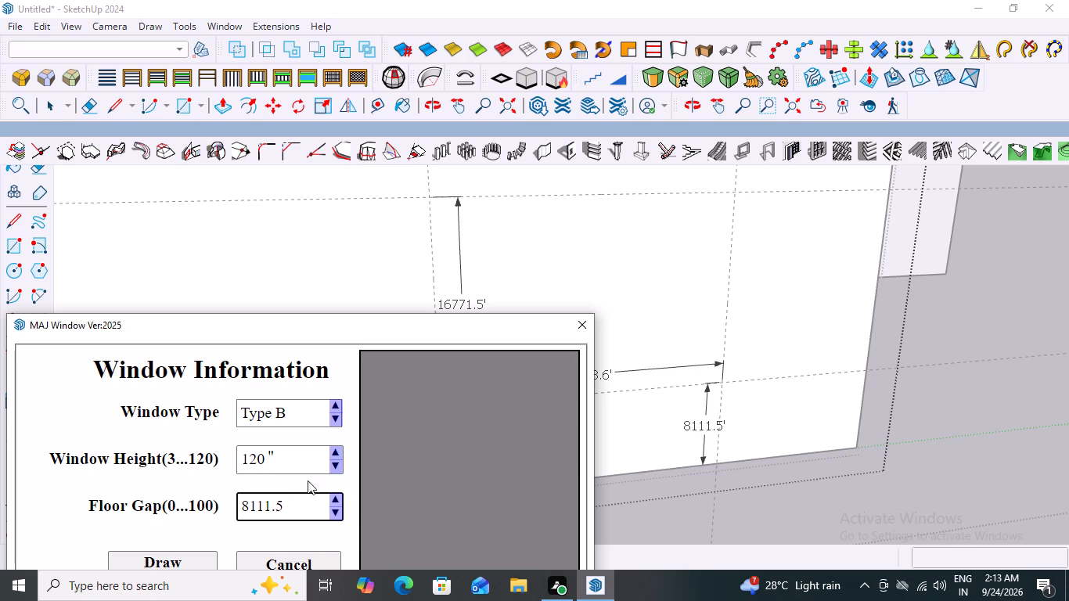
{"action": "scroll", "coordinate": [308, 480], "scroll_direction": "down", "scroll_amount": 15}
{"action": "scroll", "coordinate": [398, 430], "scroll_direction": "down", "scroll_amount": 2}
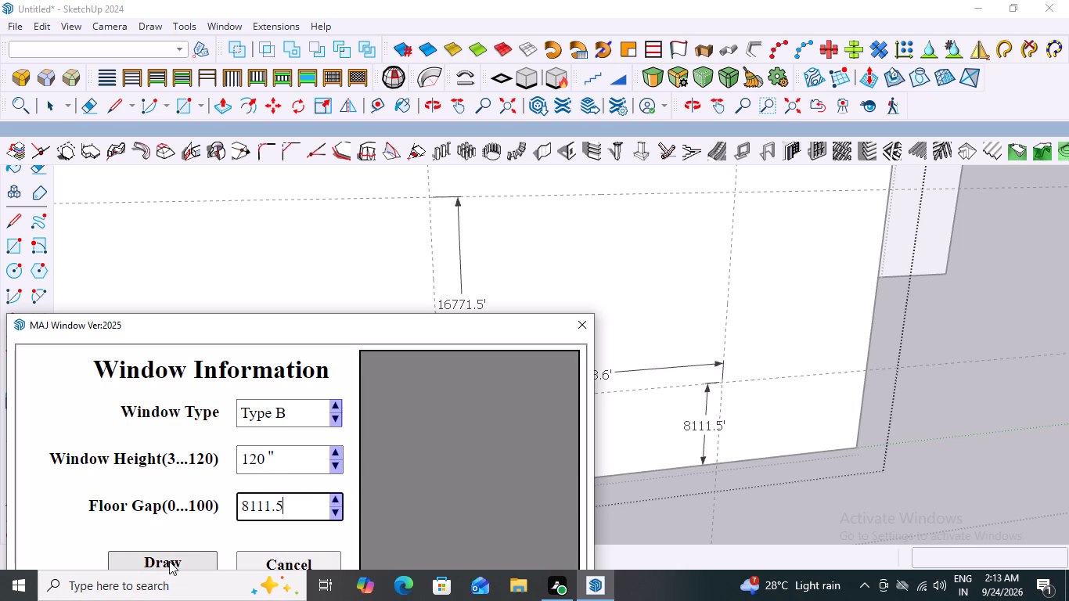
{"action": "left_click", "coordinate": [169, 561]}
{"action": "scroll", "coordinate": [410, 416], "scroll_direction": "down", "scroll_amount": 8}
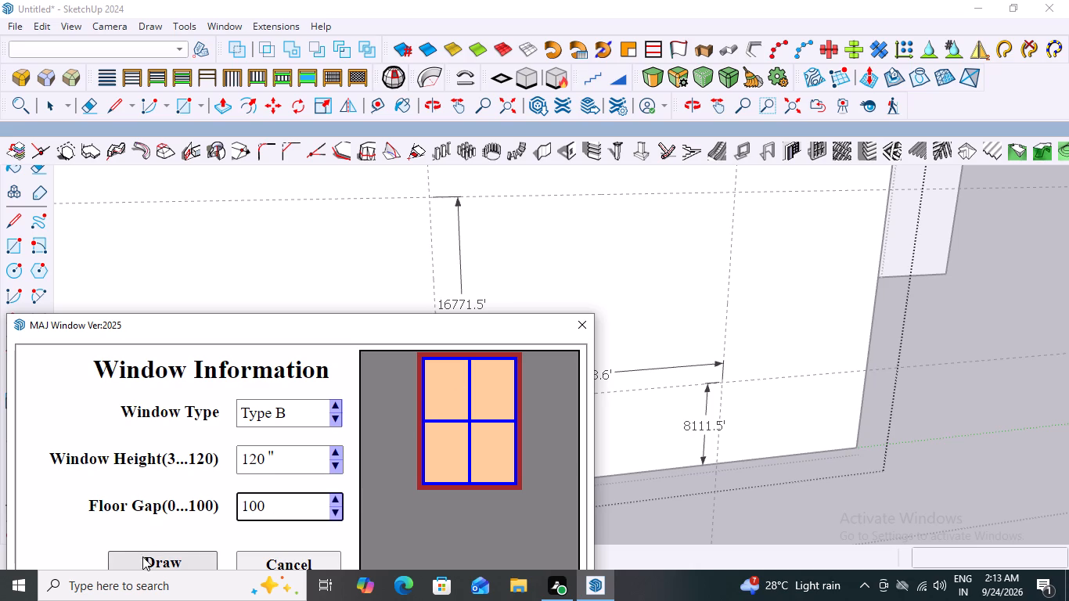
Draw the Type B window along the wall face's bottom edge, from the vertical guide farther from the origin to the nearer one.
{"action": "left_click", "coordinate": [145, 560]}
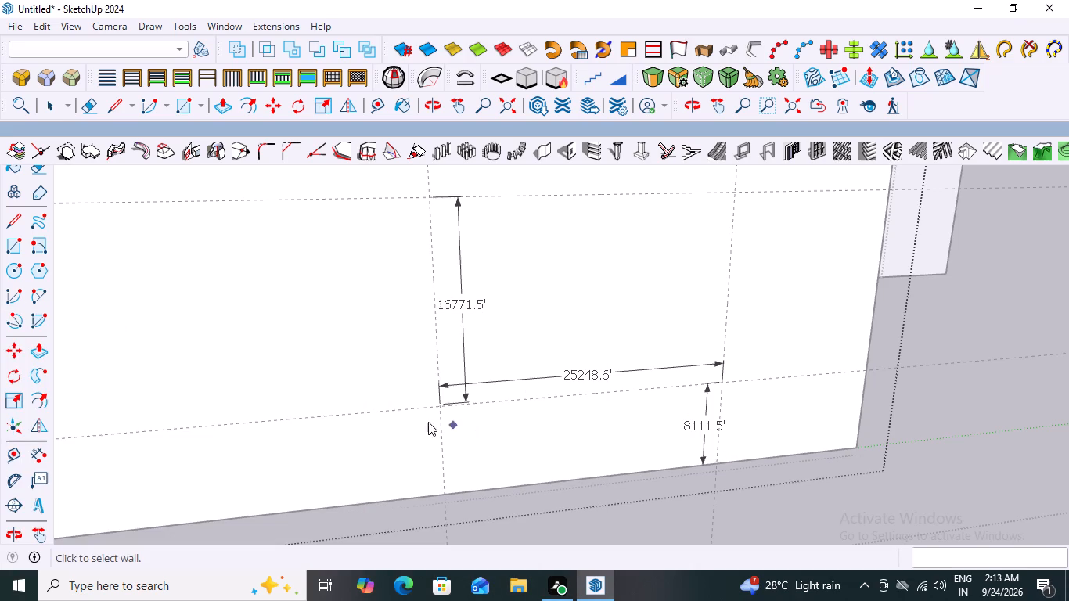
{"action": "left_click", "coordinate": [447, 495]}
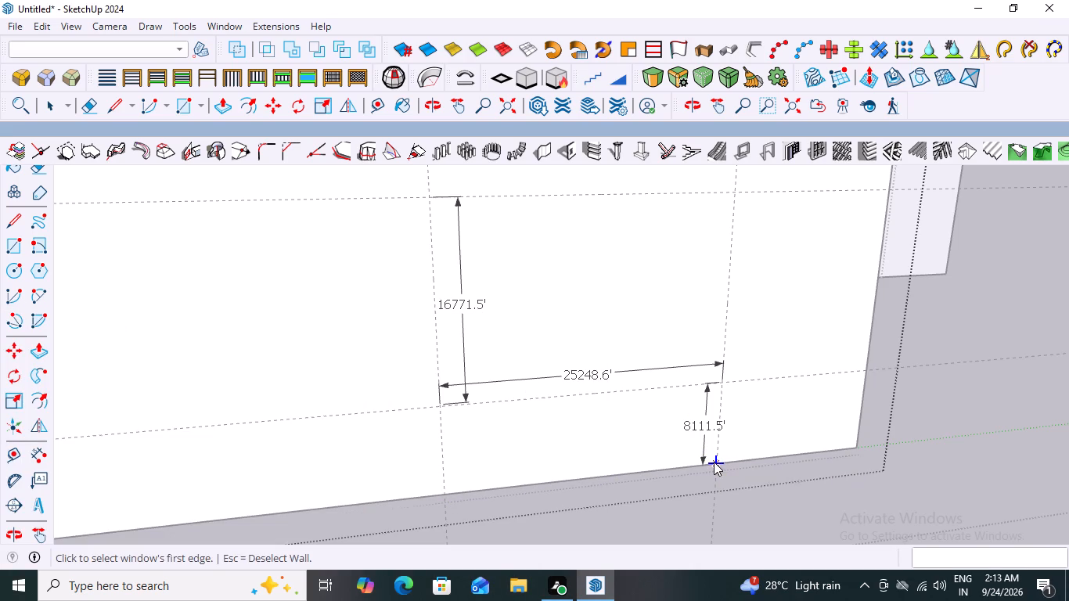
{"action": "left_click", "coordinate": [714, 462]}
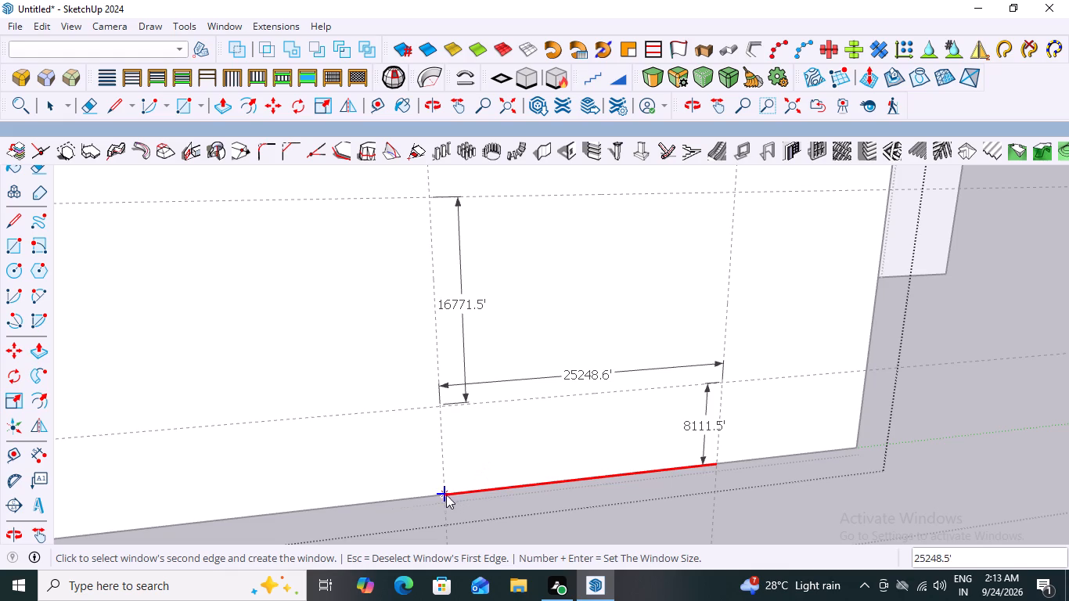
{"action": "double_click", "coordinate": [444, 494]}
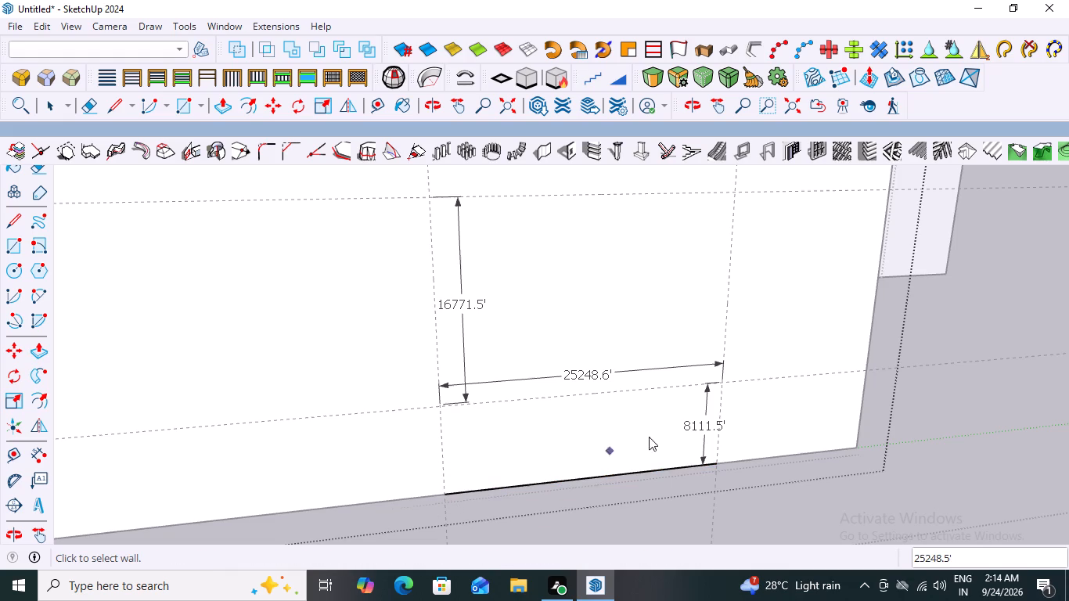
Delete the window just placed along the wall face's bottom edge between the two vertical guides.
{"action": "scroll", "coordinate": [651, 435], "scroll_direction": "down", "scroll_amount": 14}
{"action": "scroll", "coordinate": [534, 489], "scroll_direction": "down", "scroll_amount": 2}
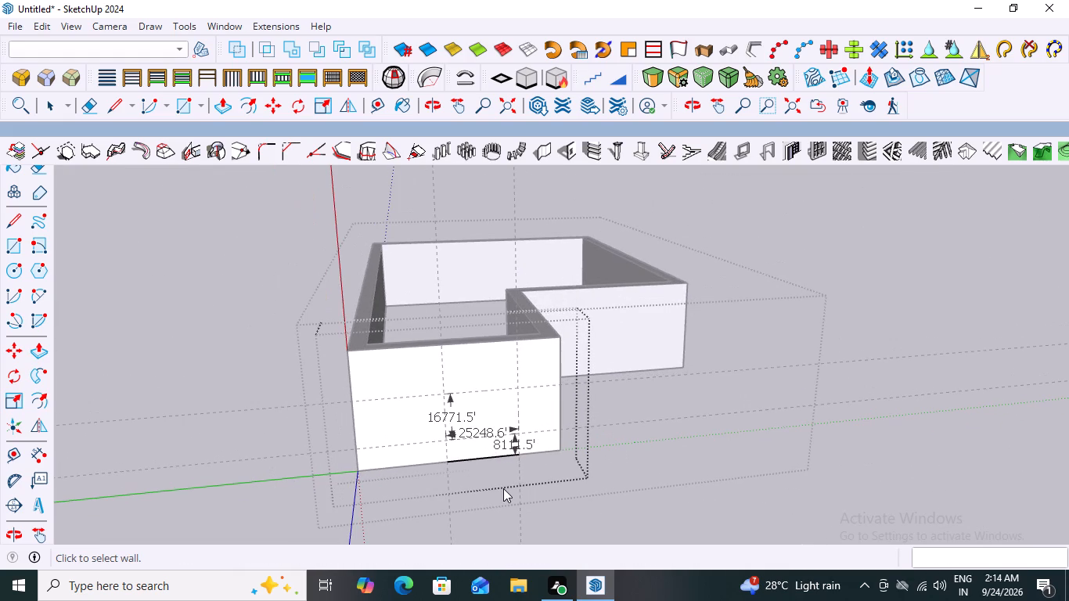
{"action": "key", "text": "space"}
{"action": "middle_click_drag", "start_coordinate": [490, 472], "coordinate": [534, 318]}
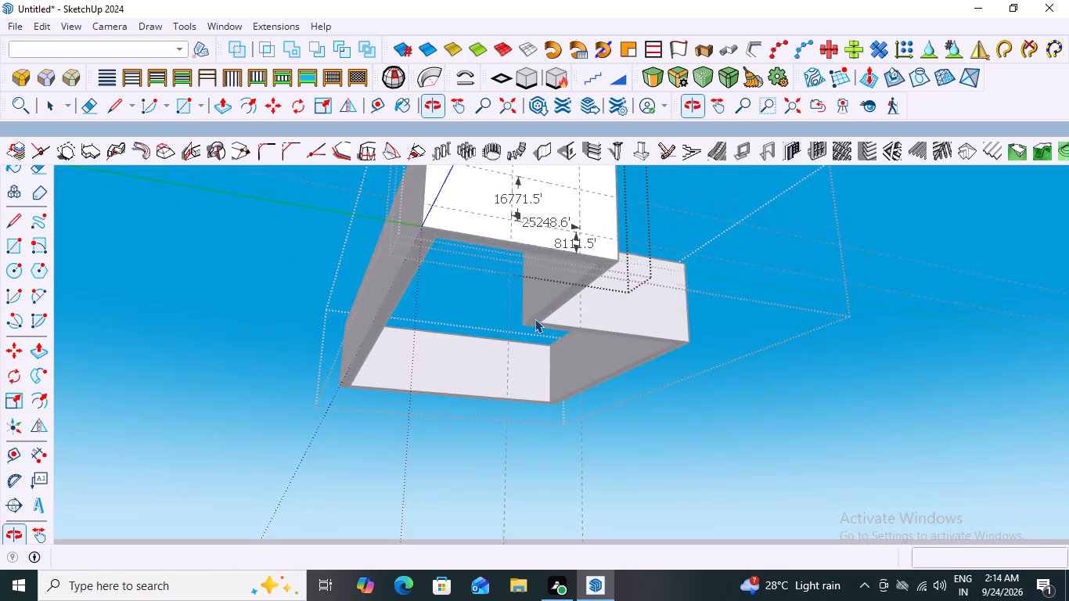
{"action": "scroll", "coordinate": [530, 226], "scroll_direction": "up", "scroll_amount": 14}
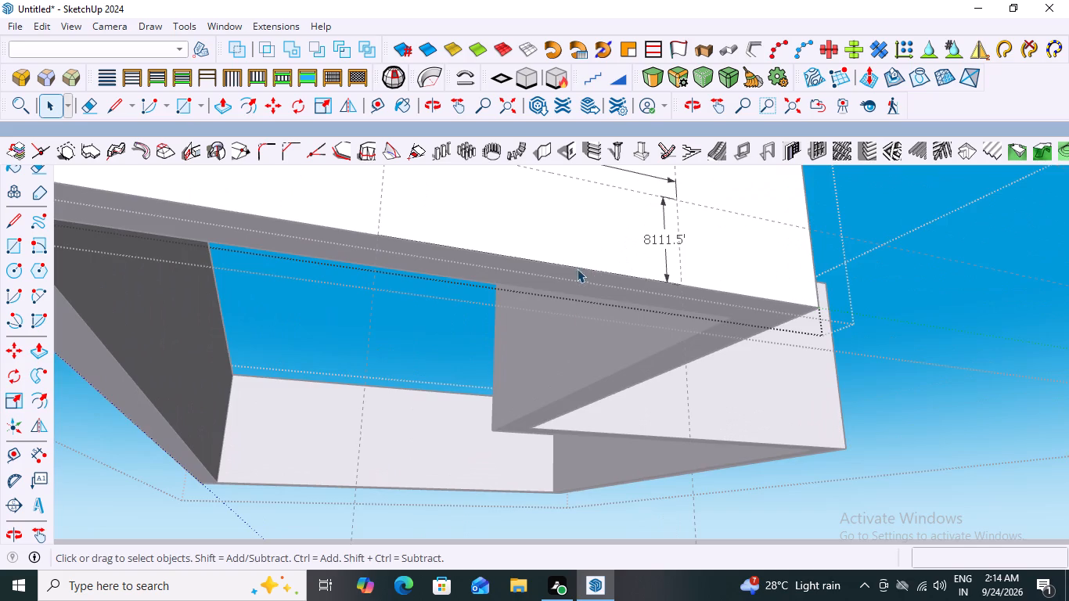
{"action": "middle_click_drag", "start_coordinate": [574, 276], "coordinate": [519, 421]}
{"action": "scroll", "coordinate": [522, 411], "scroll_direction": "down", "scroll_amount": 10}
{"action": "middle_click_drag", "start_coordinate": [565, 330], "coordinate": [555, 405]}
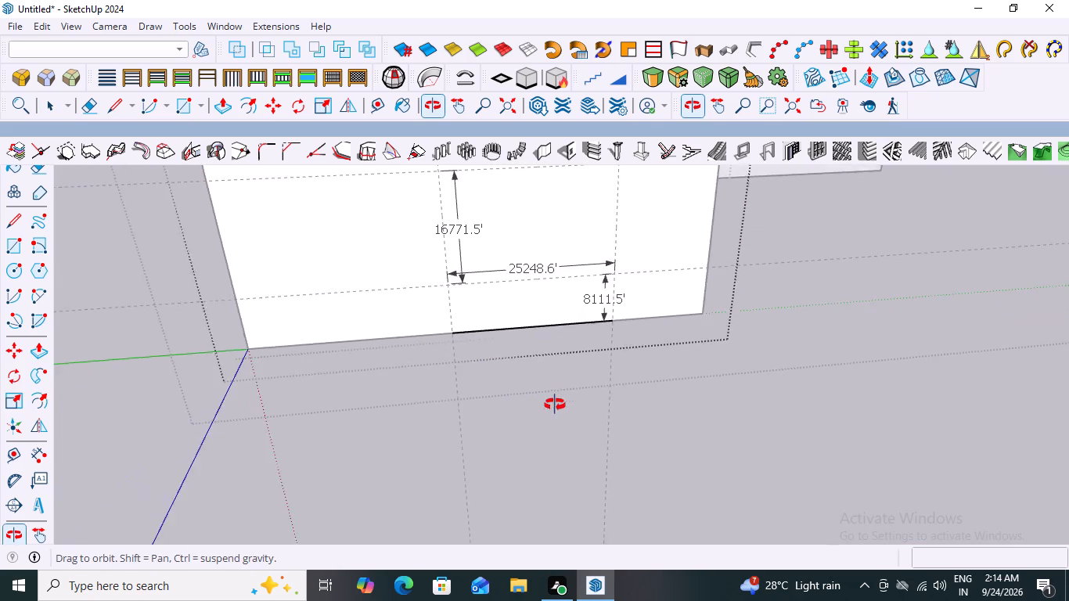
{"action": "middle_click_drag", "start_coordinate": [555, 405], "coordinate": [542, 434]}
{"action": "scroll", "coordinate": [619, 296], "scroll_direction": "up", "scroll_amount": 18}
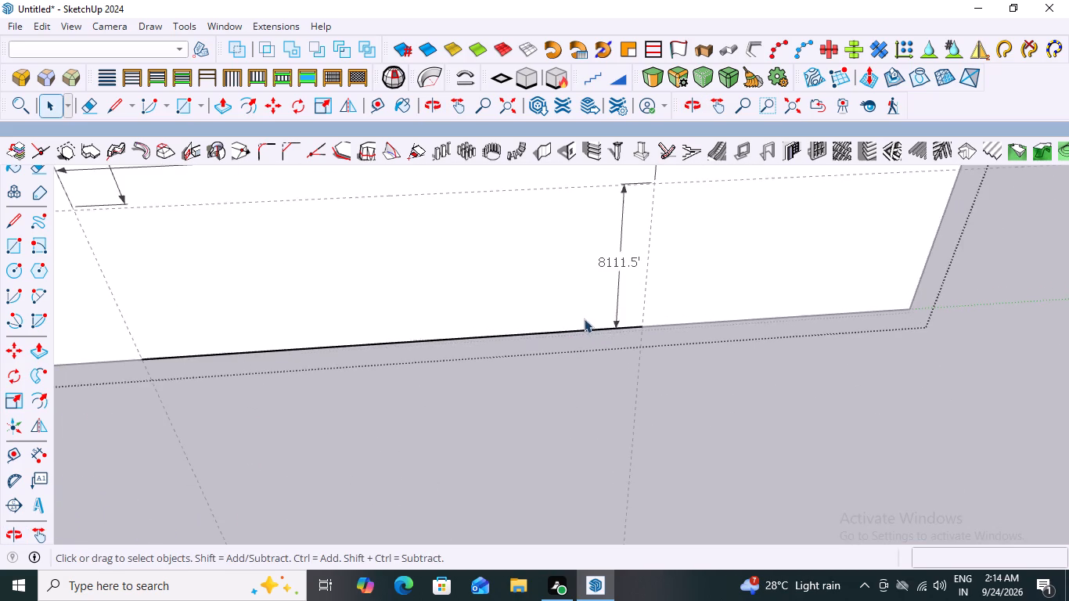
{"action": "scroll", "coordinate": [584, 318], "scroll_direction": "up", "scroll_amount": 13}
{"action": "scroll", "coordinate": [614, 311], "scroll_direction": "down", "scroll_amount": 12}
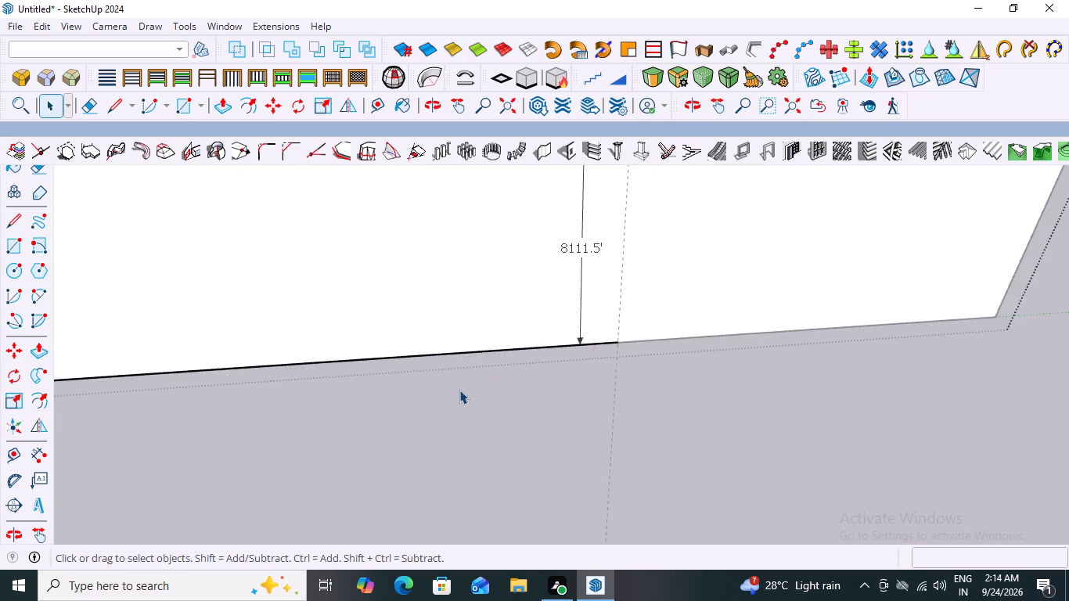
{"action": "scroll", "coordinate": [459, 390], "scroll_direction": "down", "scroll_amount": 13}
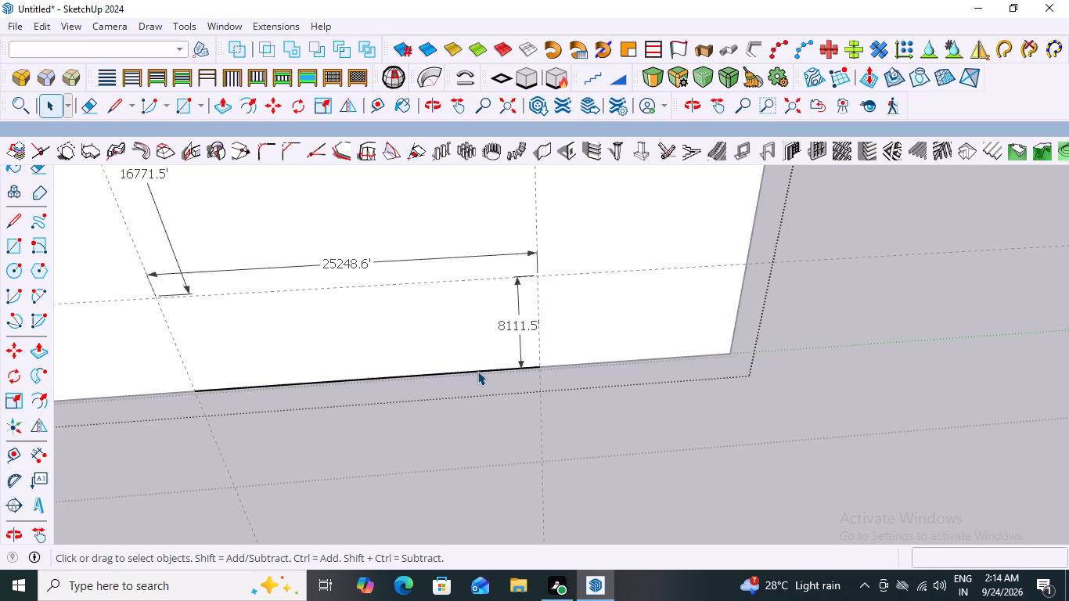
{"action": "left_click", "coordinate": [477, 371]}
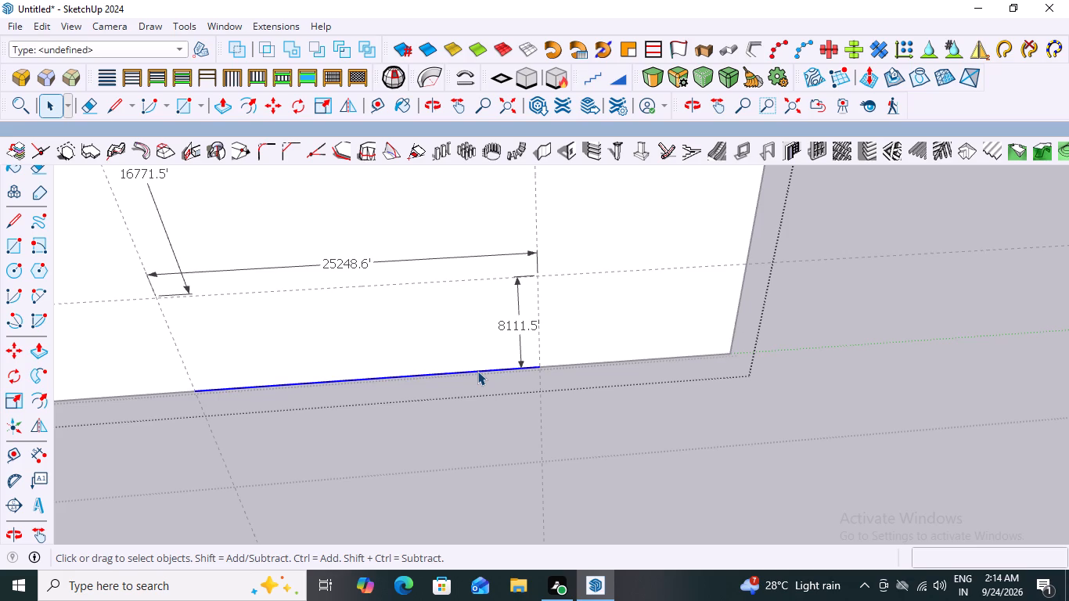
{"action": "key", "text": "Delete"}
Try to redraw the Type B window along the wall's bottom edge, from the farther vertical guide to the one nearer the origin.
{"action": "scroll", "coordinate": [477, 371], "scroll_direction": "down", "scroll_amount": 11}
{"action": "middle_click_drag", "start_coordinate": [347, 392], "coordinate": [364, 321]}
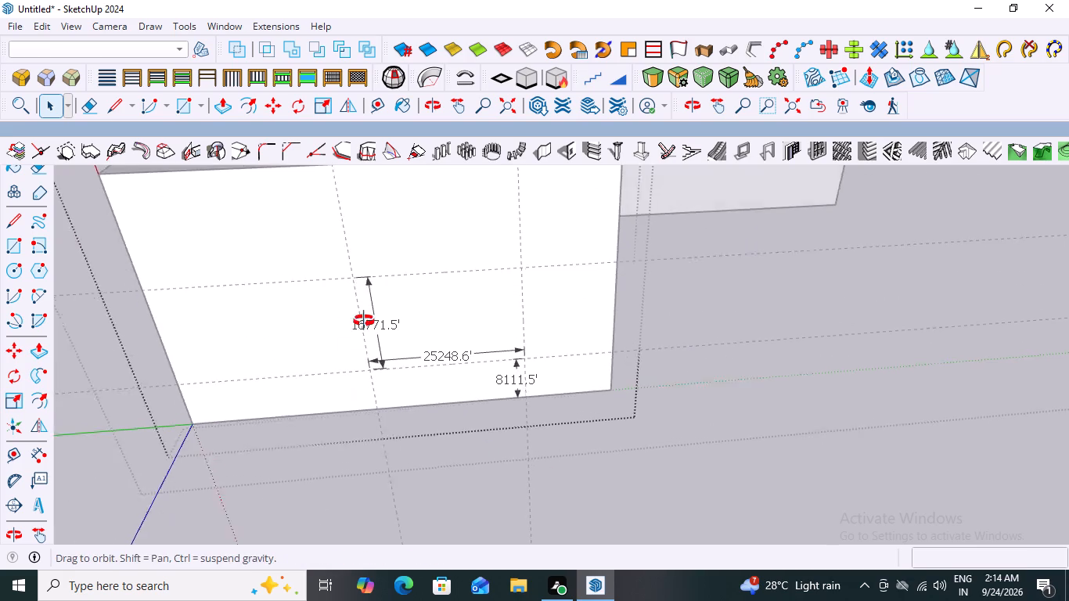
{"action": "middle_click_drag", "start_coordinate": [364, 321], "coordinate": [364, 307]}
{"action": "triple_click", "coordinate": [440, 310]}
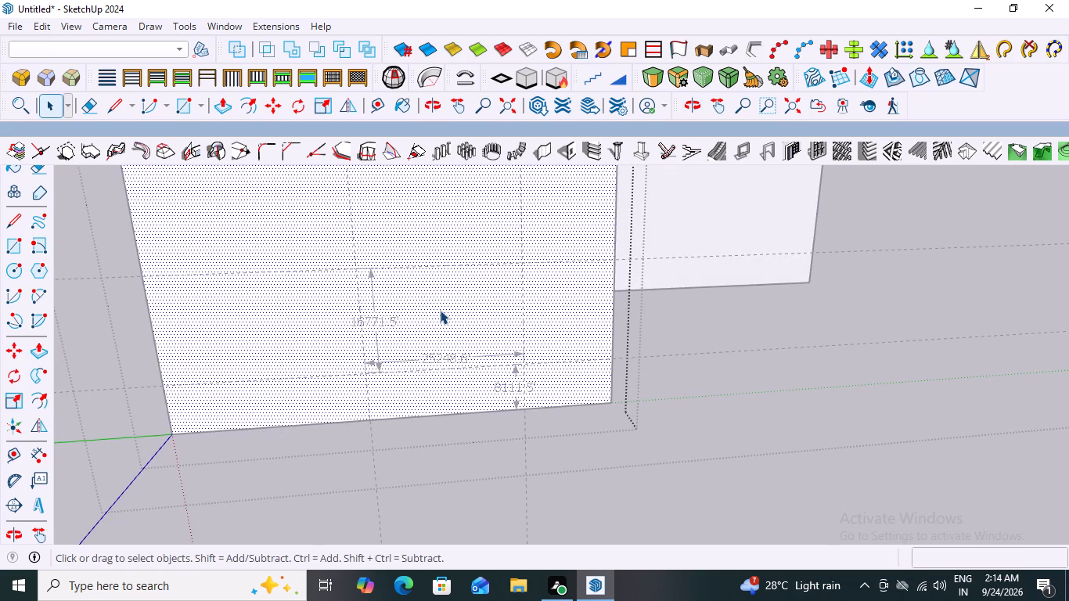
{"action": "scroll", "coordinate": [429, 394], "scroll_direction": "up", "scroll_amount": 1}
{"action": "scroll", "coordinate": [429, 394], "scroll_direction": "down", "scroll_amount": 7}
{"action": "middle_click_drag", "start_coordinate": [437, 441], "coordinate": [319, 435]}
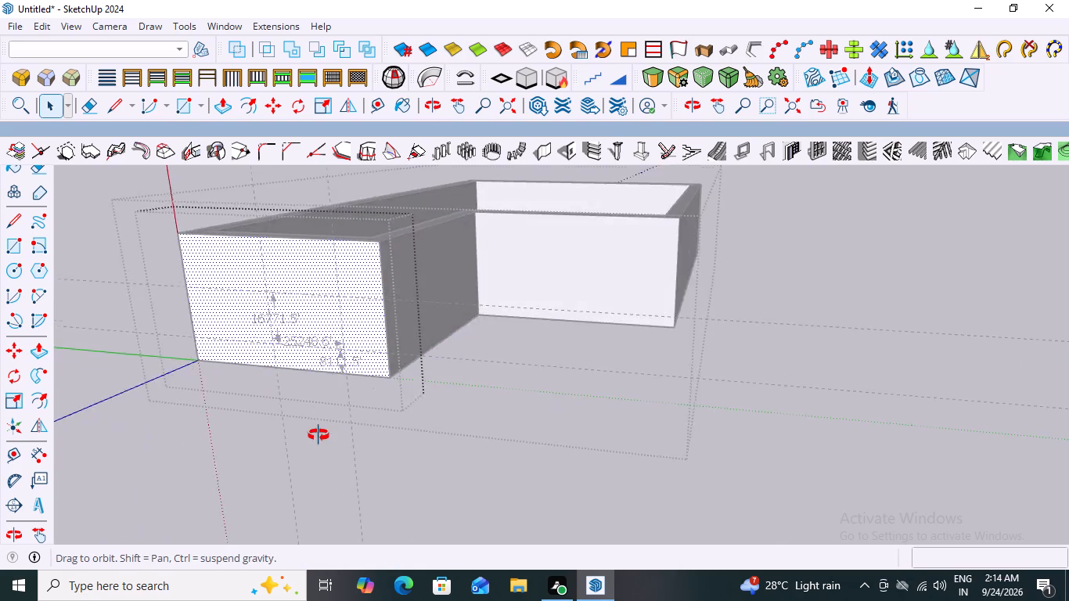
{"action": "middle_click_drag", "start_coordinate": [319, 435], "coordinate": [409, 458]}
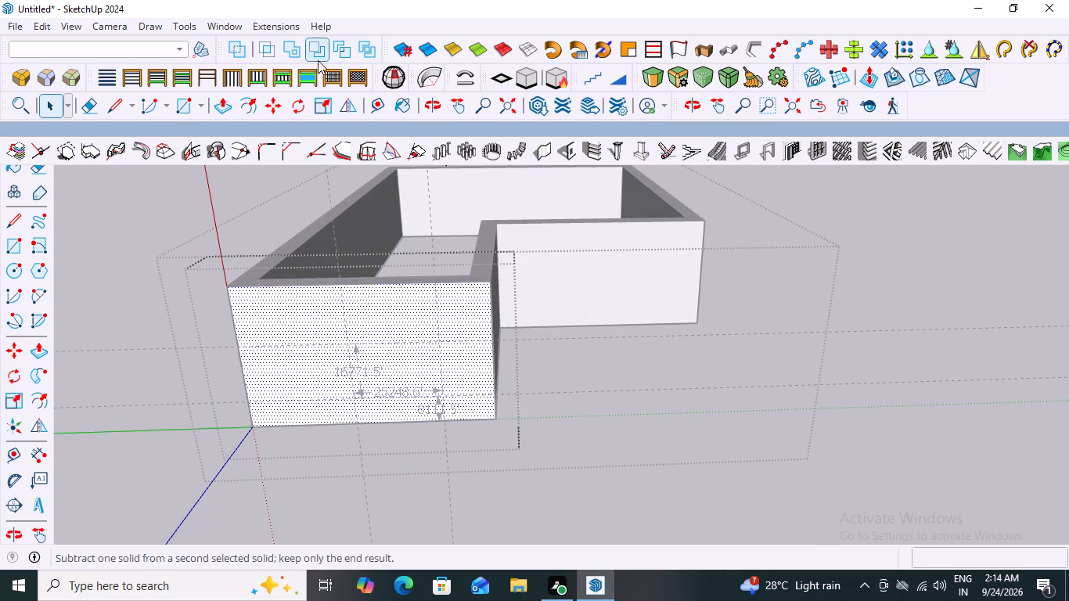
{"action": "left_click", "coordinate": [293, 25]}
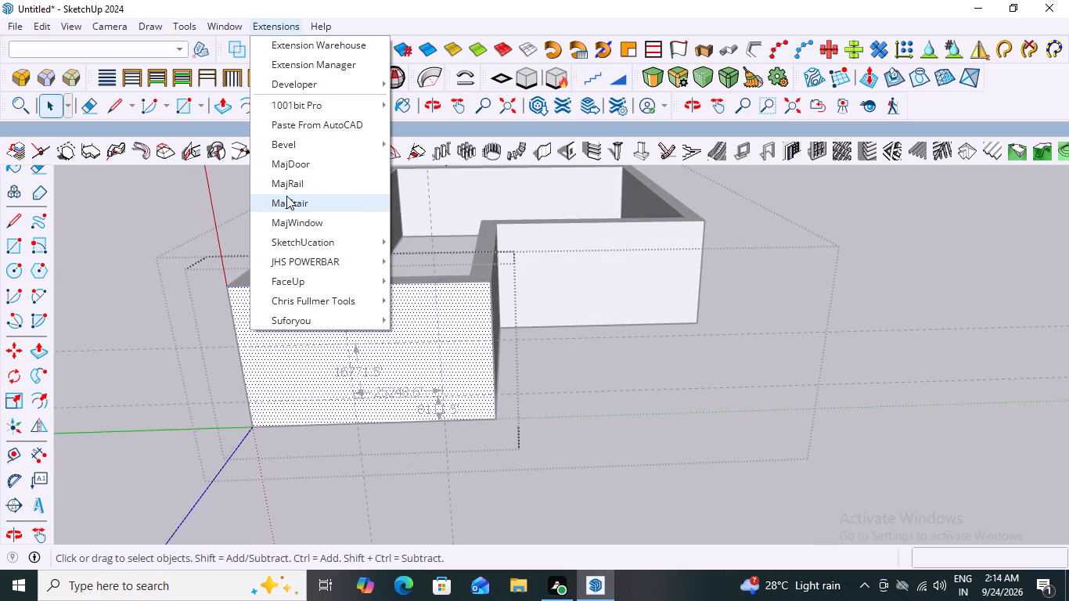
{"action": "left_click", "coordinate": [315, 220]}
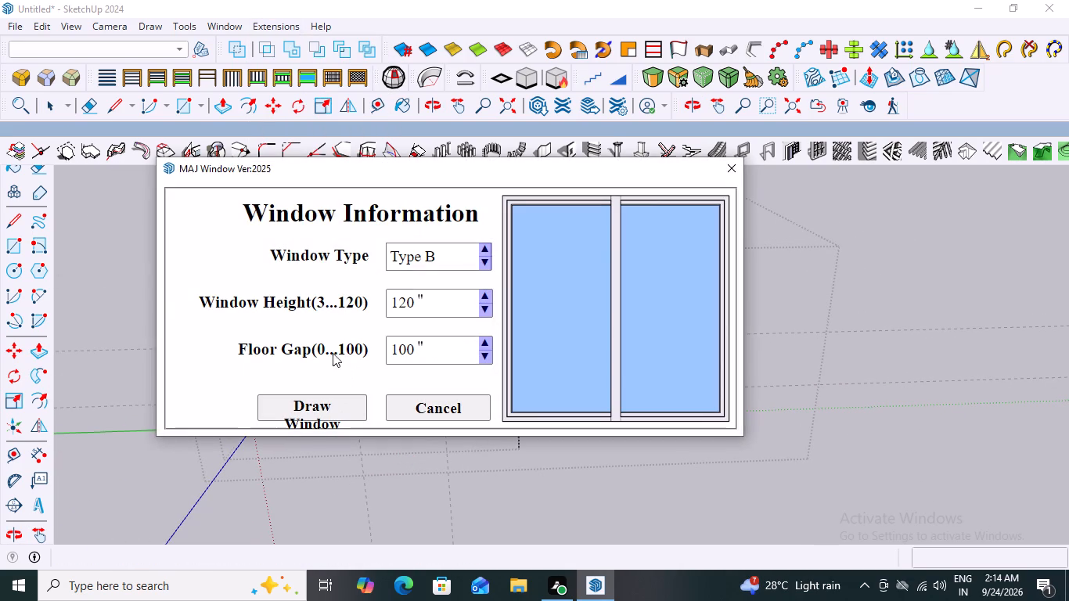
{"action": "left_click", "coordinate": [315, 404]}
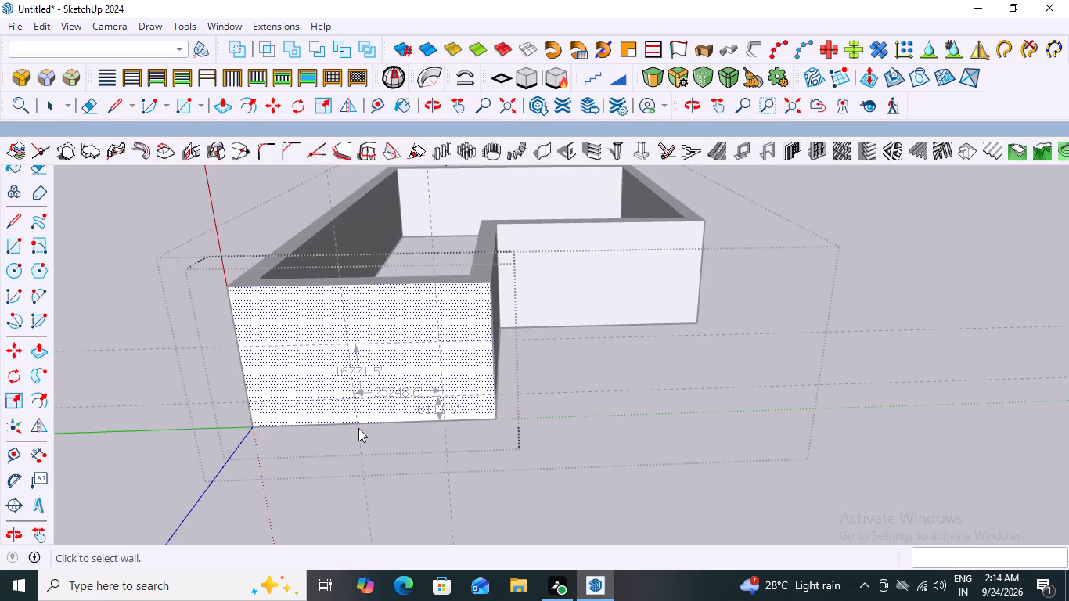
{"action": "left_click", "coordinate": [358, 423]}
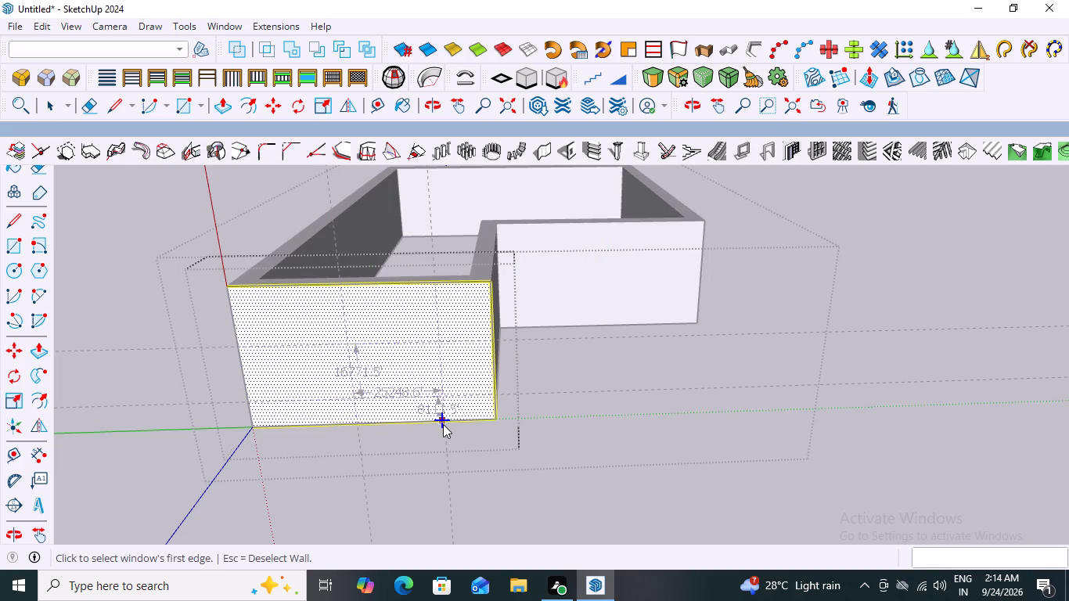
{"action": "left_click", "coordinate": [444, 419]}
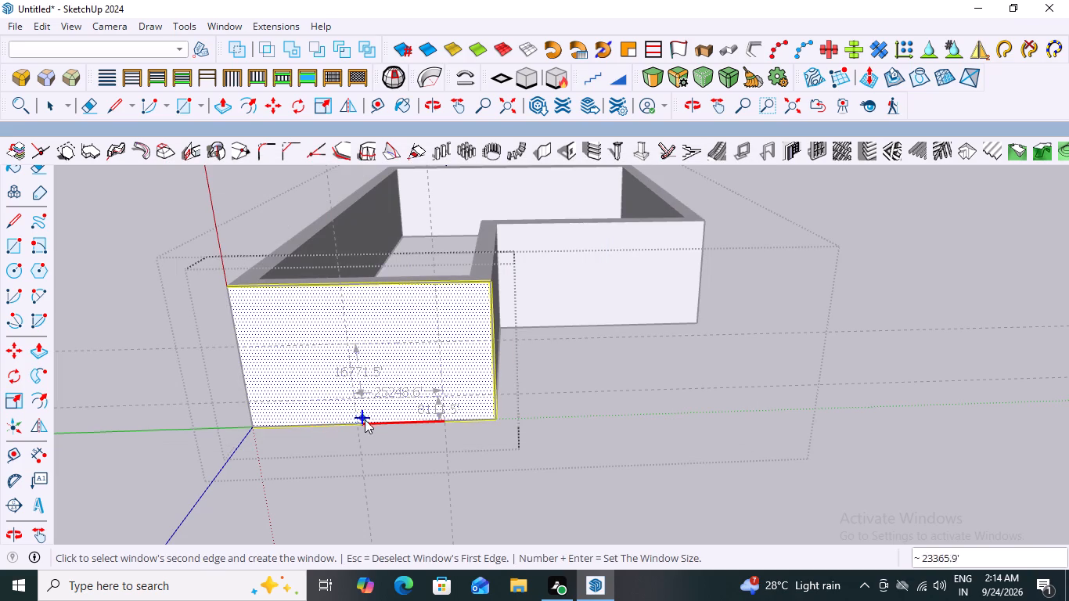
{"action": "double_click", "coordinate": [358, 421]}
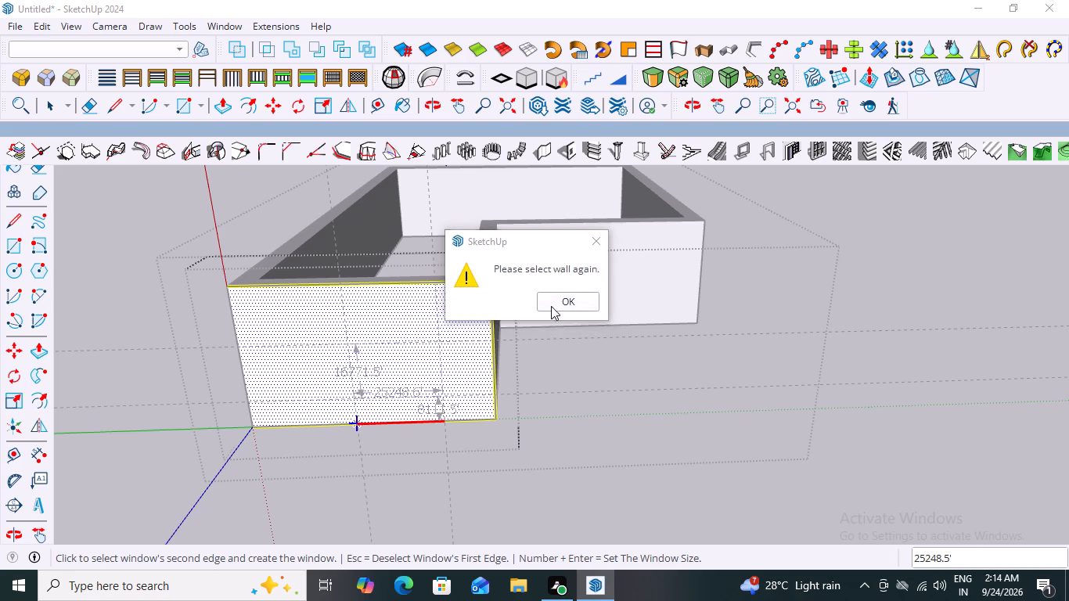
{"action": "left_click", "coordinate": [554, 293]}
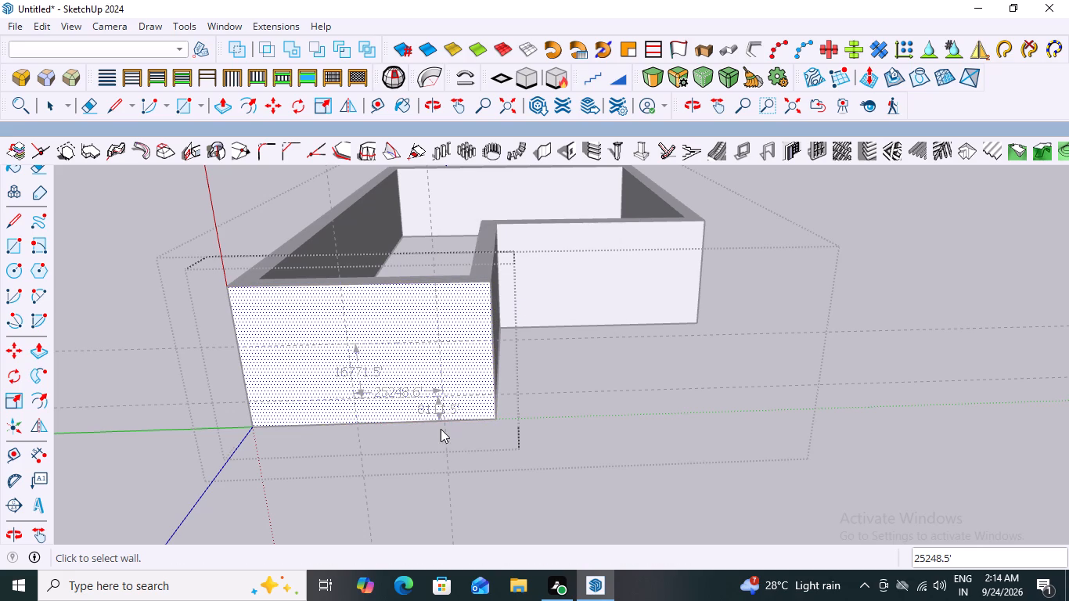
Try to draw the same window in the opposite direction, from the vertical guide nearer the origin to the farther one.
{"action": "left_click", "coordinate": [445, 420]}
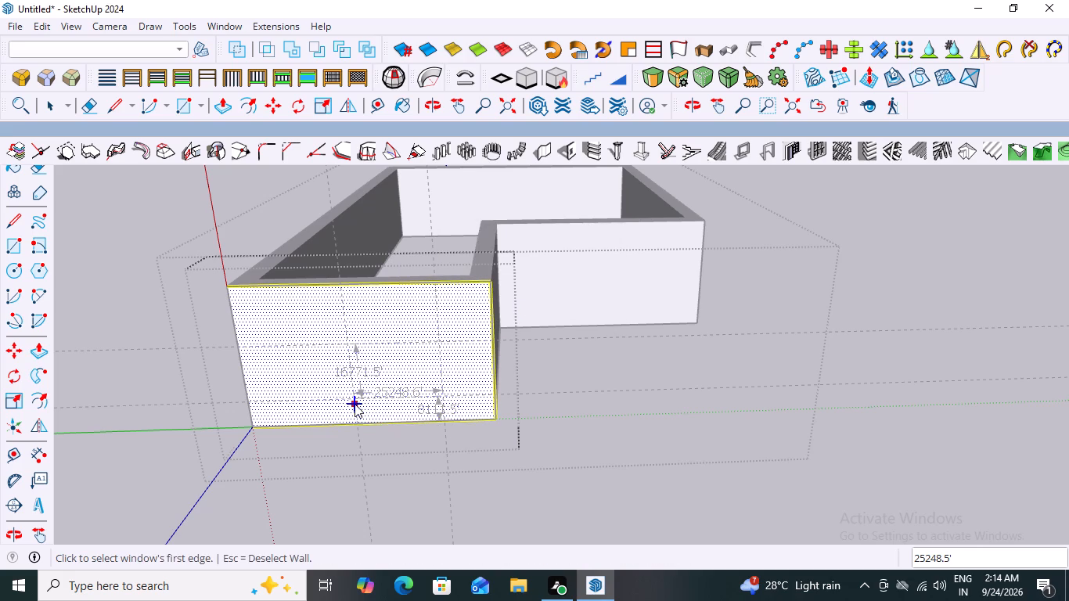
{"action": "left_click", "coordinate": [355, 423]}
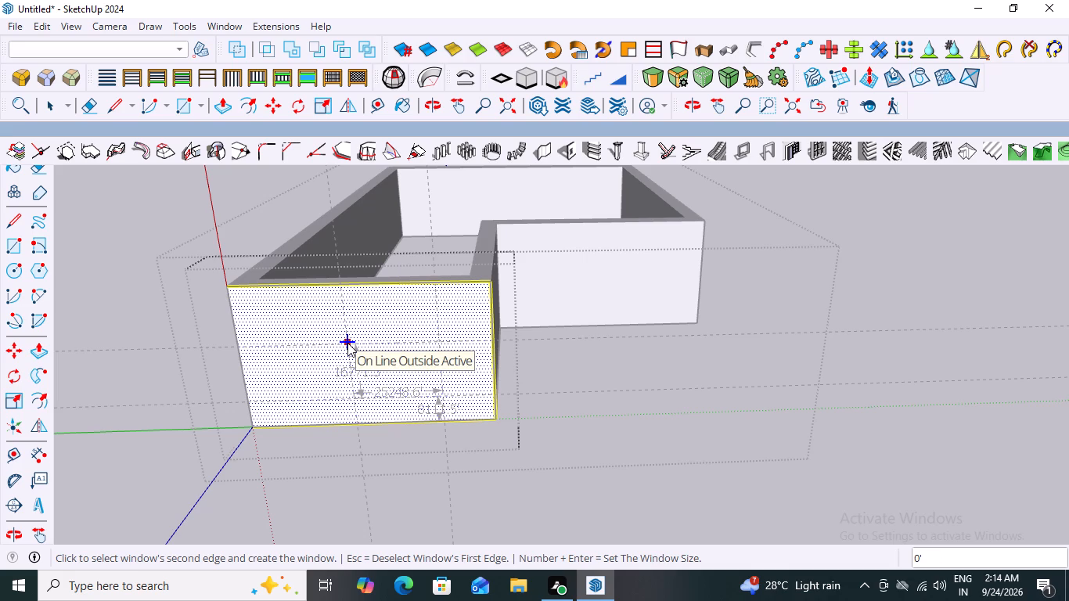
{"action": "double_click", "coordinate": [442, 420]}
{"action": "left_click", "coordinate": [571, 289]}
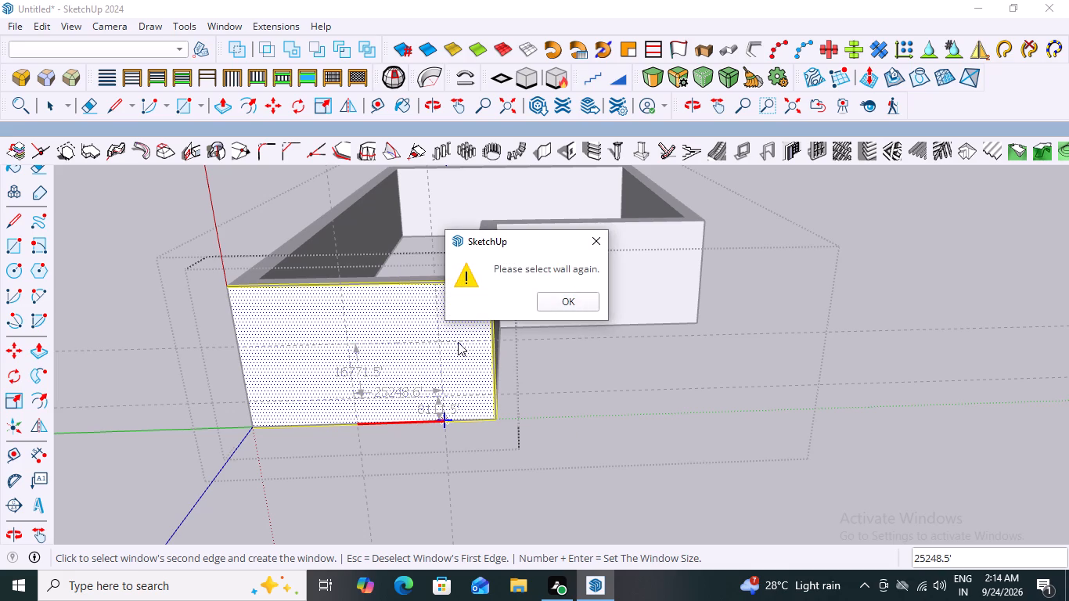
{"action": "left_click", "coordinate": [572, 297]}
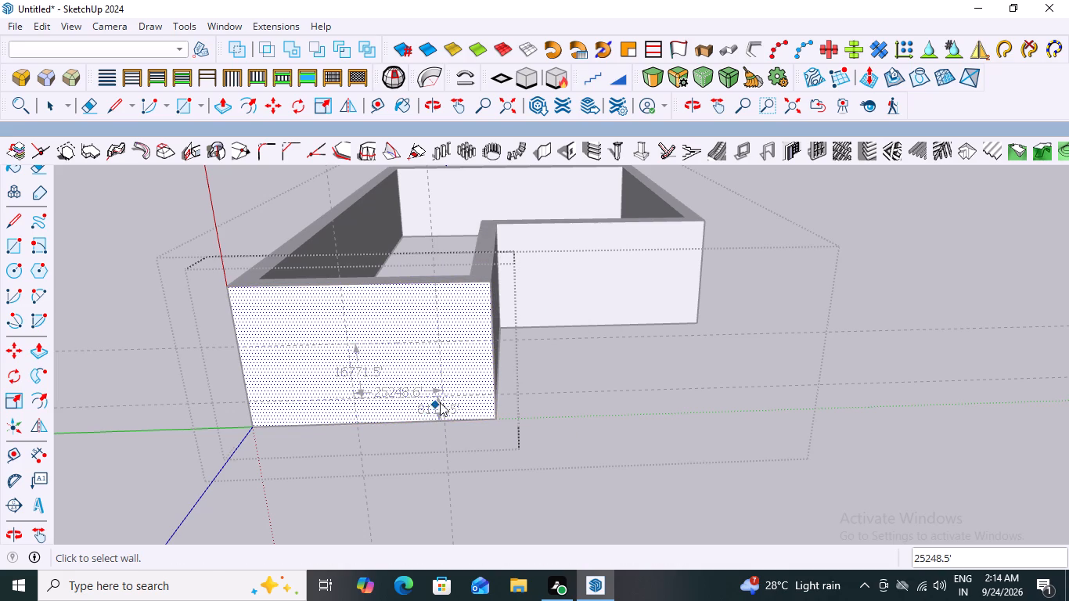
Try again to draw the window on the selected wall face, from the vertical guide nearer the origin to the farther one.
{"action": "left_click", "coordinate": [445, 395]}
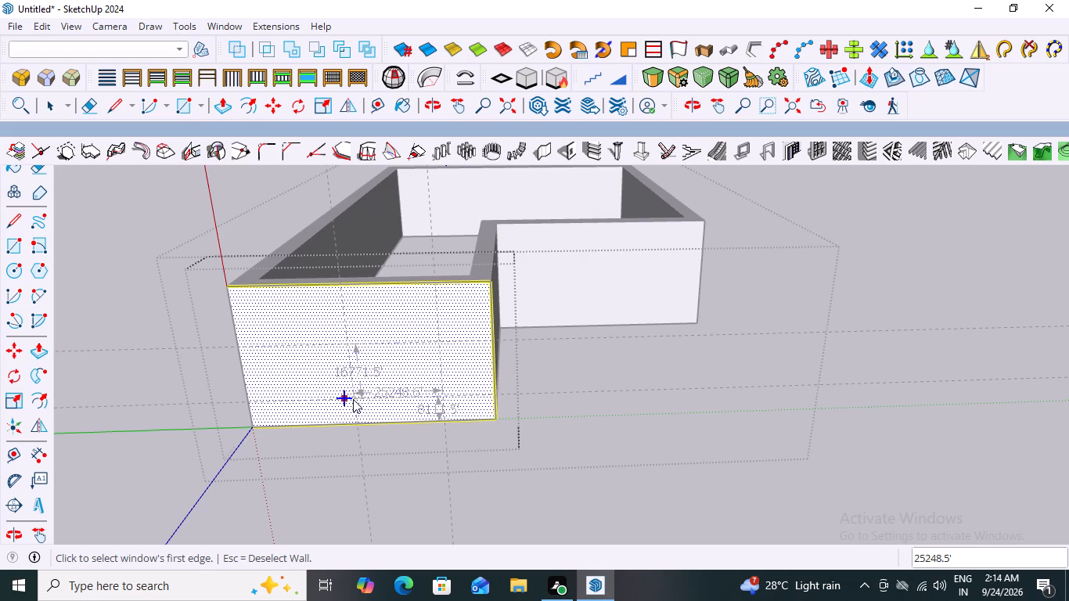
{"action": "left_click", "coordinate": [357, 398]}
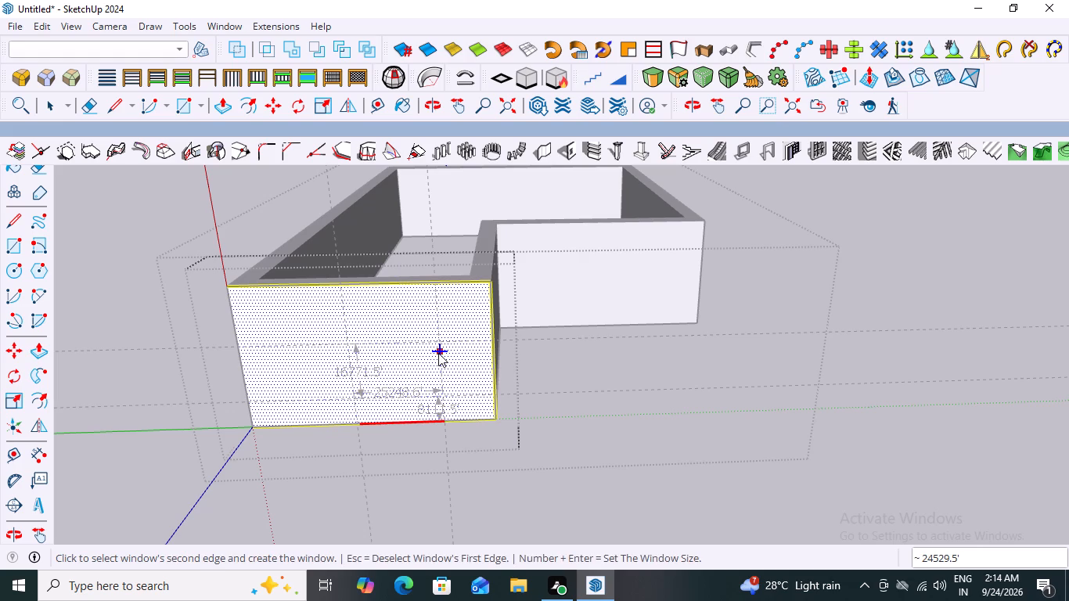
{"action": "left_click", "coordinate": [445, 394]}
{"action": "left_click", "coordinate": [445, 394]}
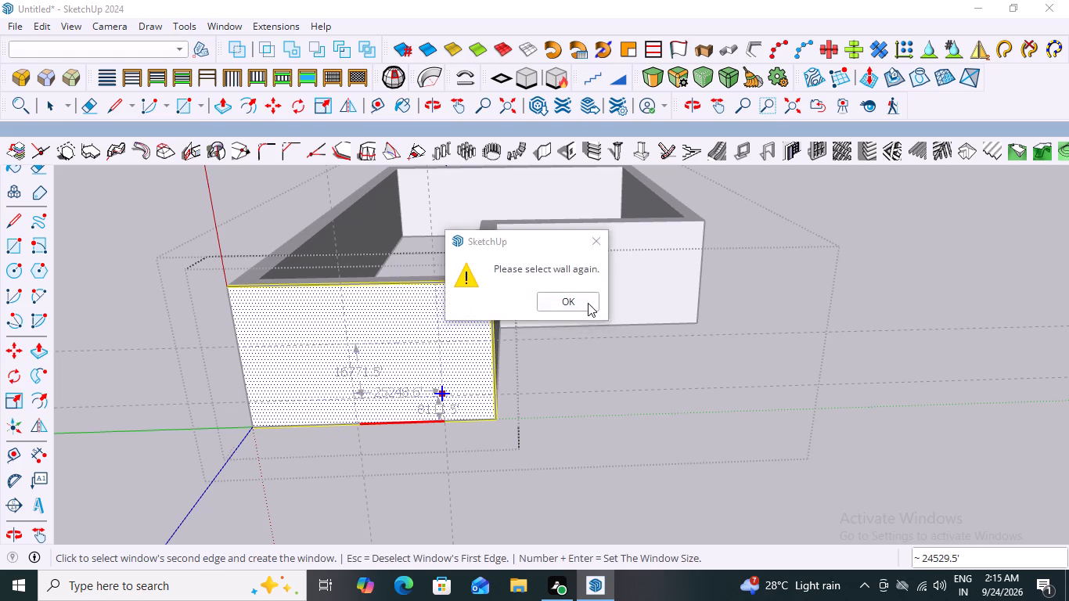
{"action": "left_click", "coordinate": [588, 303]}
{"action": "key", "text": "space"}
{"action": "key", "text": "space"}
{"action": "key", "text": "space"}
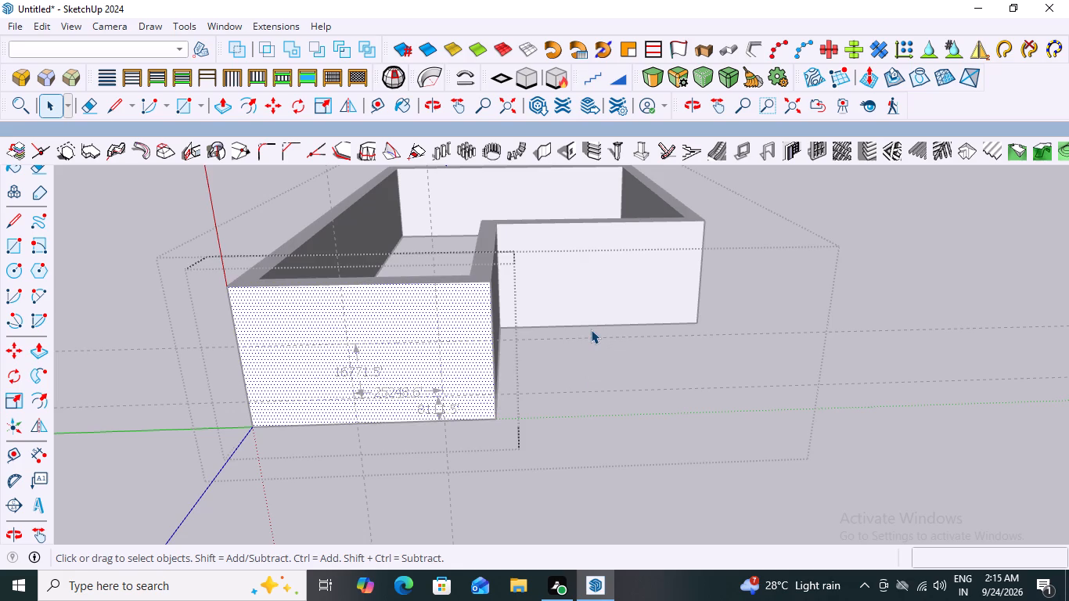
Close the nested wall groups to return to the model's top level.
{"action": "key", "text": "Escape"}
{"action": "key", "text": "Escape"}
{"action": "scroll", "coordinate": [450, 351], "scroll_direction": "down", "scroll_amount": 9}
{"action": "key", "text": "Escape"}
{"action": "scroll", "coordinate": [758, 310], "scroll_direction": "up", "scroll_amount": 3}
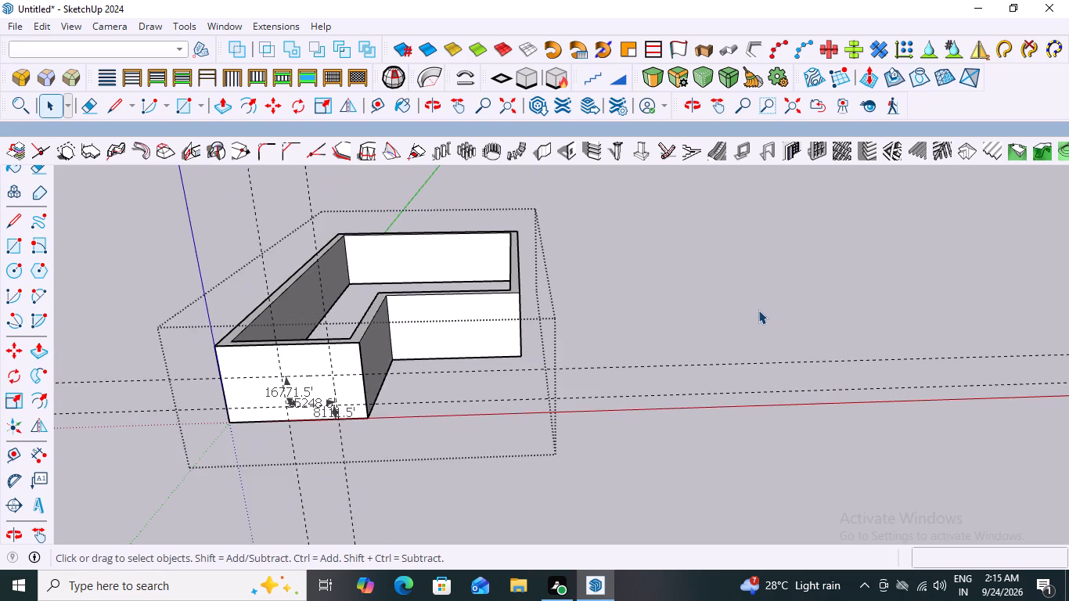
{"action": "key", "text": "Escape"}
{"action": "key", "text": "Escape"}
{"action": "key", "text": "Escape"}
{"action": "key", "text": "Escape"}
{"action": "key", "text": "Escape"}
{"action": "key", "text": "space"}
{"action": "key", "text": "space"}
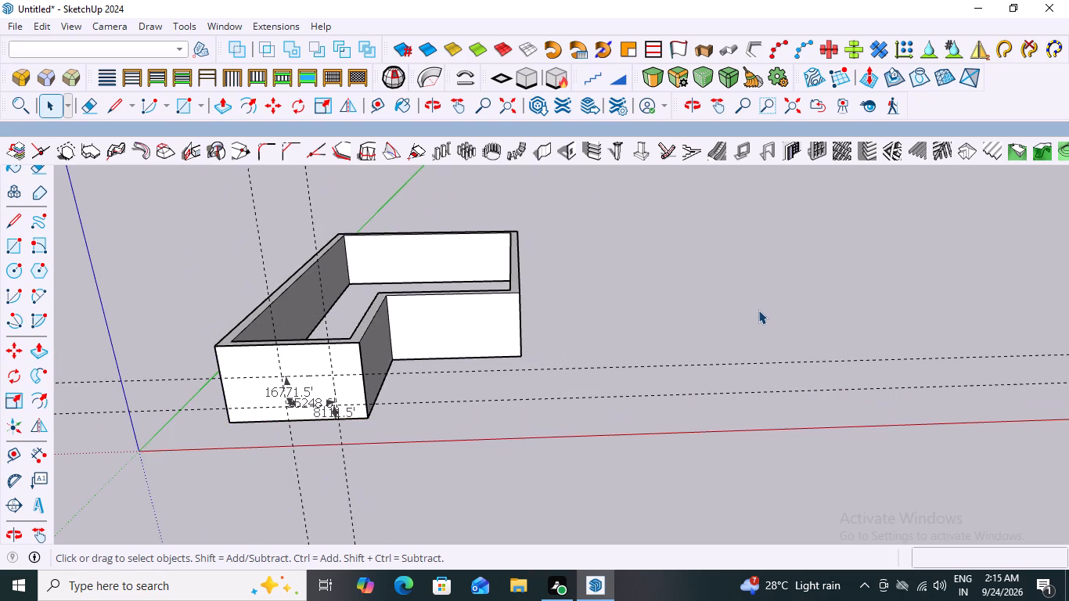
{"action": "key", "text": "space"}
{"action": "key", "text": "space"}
Undo all the modelling work, including the windows, walls, floor outline and guides, back to an empty model.
{"action": "key", "text": "ctrl+z"}
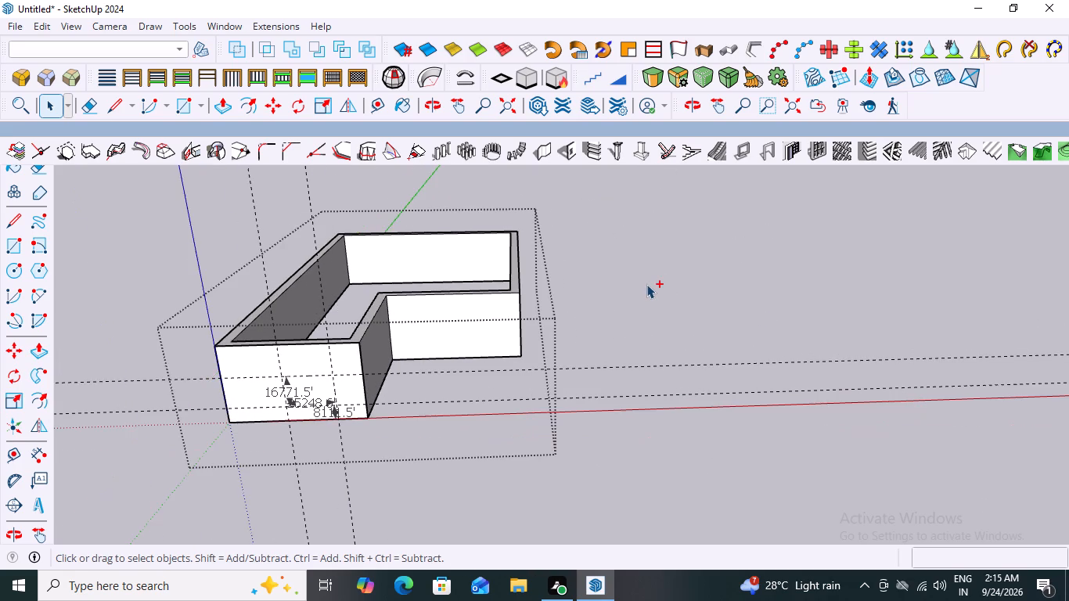
{"action": "key", "text": "ctrl+z"}
{"action": "key", "text": "ctrl+z"}
{"action": "key", "text": "ctrl+z"}
{"action": "key", "text": "ctrl+z"}
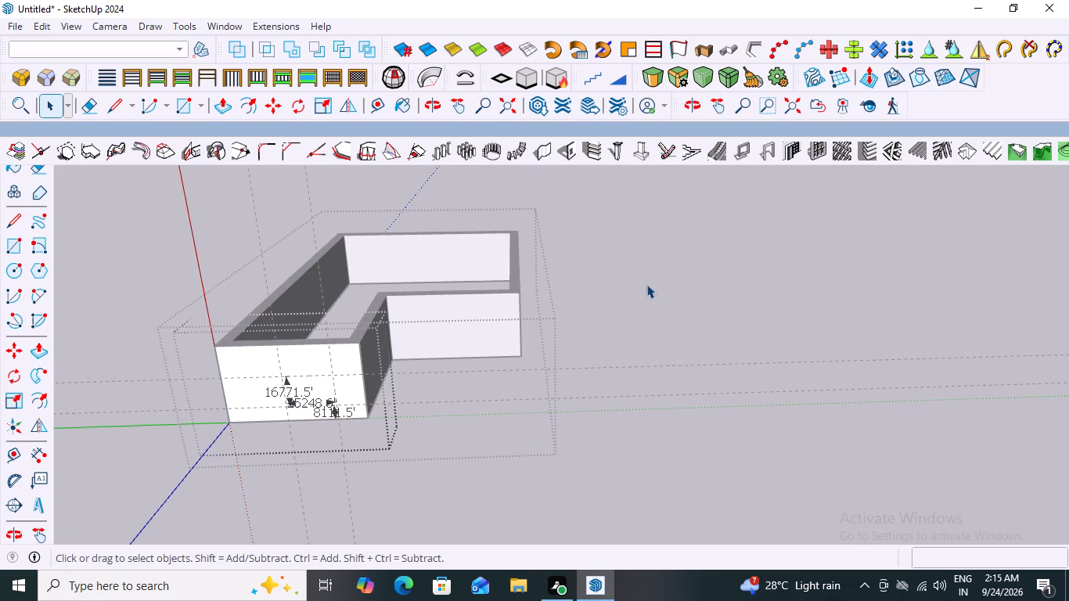
{"action": "key", "text": "ctrl+z"}
{"action": "key", "text": "ctrl+z"}
{"action": "key", "text": "ctrl+z"}
{"action": "key", "text": "ctrl+z"}
{"action": "key", "text": "ctrl+z"}
{"action": "key", "text": "ctrl+z"}
{"action": "key", "text": "ctrl+z"}
{"action": "key", "text": "ctrl+z"}
{"action": "key", "text": "ctrl+z"}
{"action": "key", "text": "ctrl+z"}
{"action": "key", "text": "ctrl+z"}
{"action": "key", "text": "ctrl+z"}
{"action": "key", "text": "ctrl+z"}
{"action": "key", "text": "ctrl+z"}
{"action": "key", "text": "ctrl+z"}
{"action": "key", "text": "ctrl+z"}
{"action": "key", "text": "ctrl+z"}
{"action": "key", "text": "ctrl+z"}
{"action": "key", "text": "ctrl+z"}
{"action": "key", "text": "ctrl+z"}
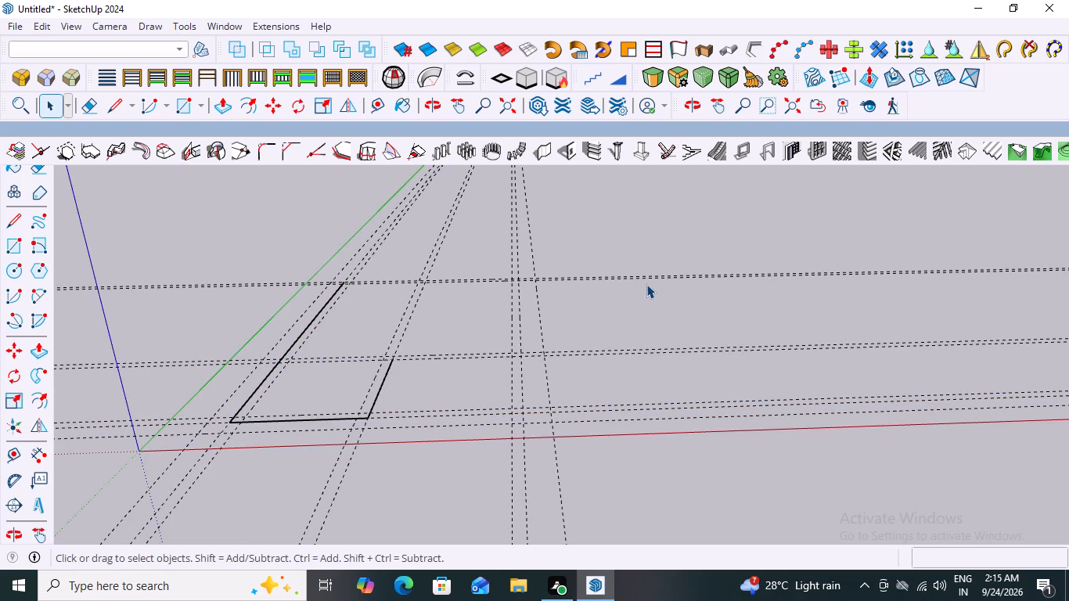
{"action": "key", "text": "ctrl+z"}
{"action": "key", "text": "ctrl+z"}
{"action": "key", "text": "ctrl+z"}
{"action": "key", "text": "ctrl+z"}
{"action": "key", "text": "ctrl+z"}
{"action": "key", "text": "ctrl+z"}
{"action": "key", "text": "ctrl+z"}
{"action": "key", "text": "ctrl+z"}
{"action": "key", "text": "ctrl+z"}
{"action": "key", "text": "ctrl+z"}
{"action": "key", "text": "ctrl+z"}
{"action": "key", "text": "ctrl+z"}
{"action": "key", "text": "ctrl+z"}
{"action": "key", "text": "ctrl+z"}
{"action": "key", "text": "ctrl+z"}
{"action": "key", "text": "ctrl+z"}
{"action": "key", "text": "ctrl+z"}
{"action": "key", "text": "ctrl+z"}
{"action": "key", "text": "ctrl+z"}
{"action": "key", "text": "ctrl+z"}
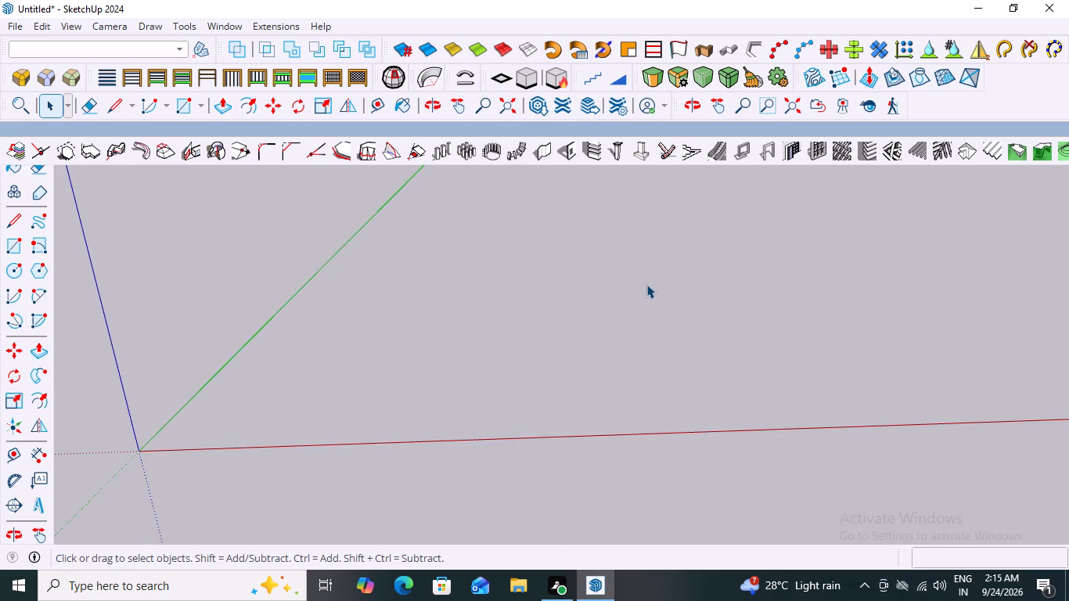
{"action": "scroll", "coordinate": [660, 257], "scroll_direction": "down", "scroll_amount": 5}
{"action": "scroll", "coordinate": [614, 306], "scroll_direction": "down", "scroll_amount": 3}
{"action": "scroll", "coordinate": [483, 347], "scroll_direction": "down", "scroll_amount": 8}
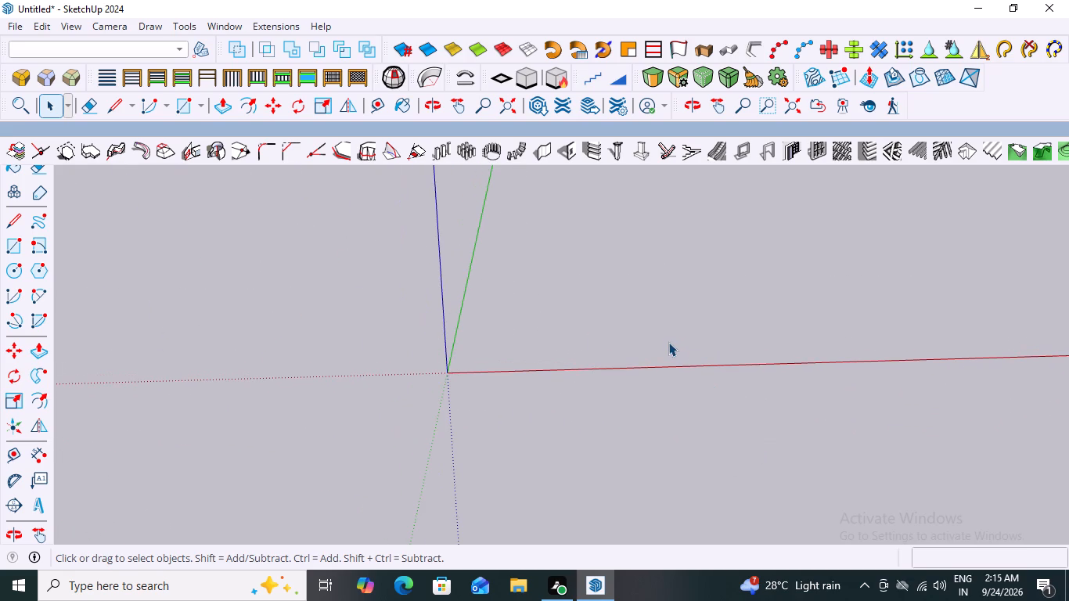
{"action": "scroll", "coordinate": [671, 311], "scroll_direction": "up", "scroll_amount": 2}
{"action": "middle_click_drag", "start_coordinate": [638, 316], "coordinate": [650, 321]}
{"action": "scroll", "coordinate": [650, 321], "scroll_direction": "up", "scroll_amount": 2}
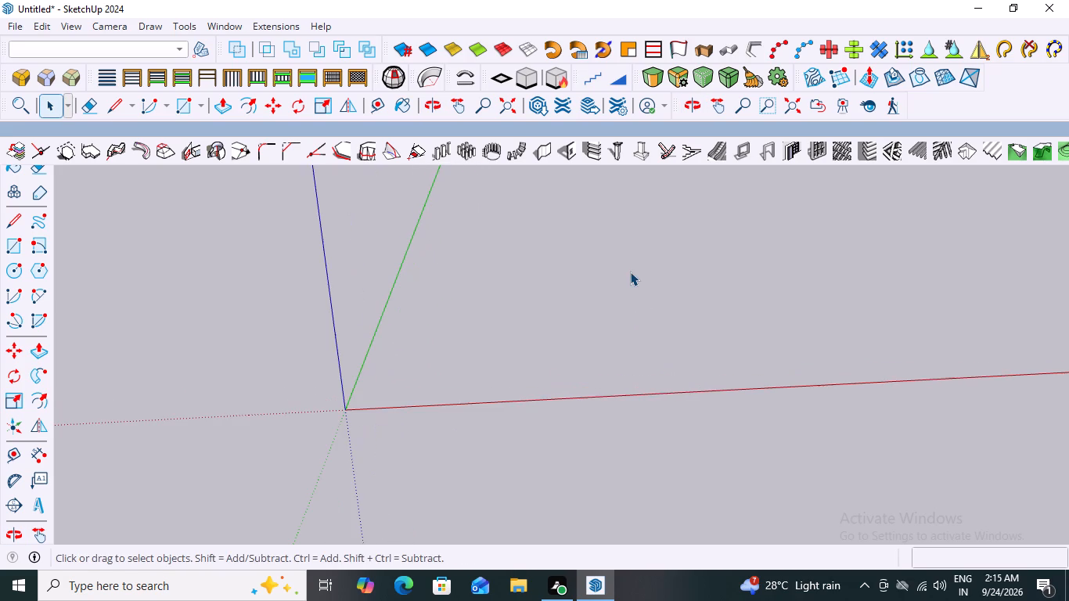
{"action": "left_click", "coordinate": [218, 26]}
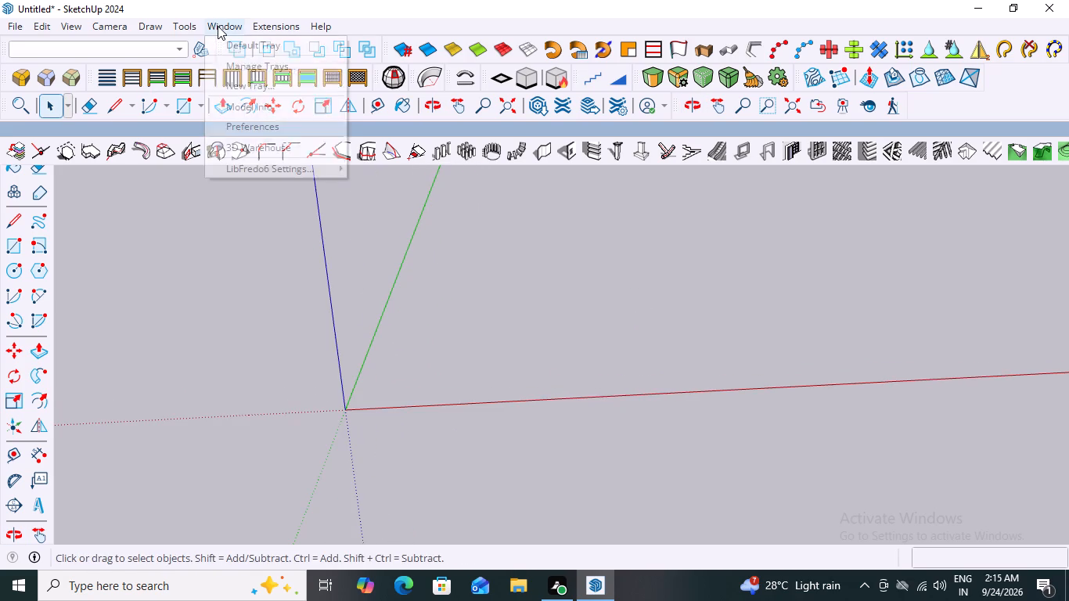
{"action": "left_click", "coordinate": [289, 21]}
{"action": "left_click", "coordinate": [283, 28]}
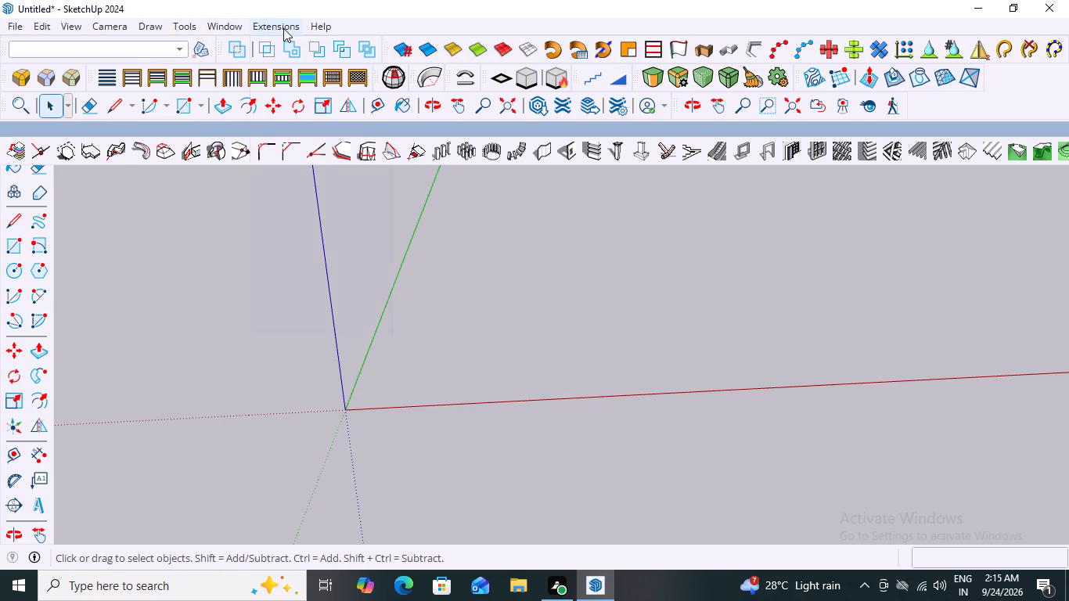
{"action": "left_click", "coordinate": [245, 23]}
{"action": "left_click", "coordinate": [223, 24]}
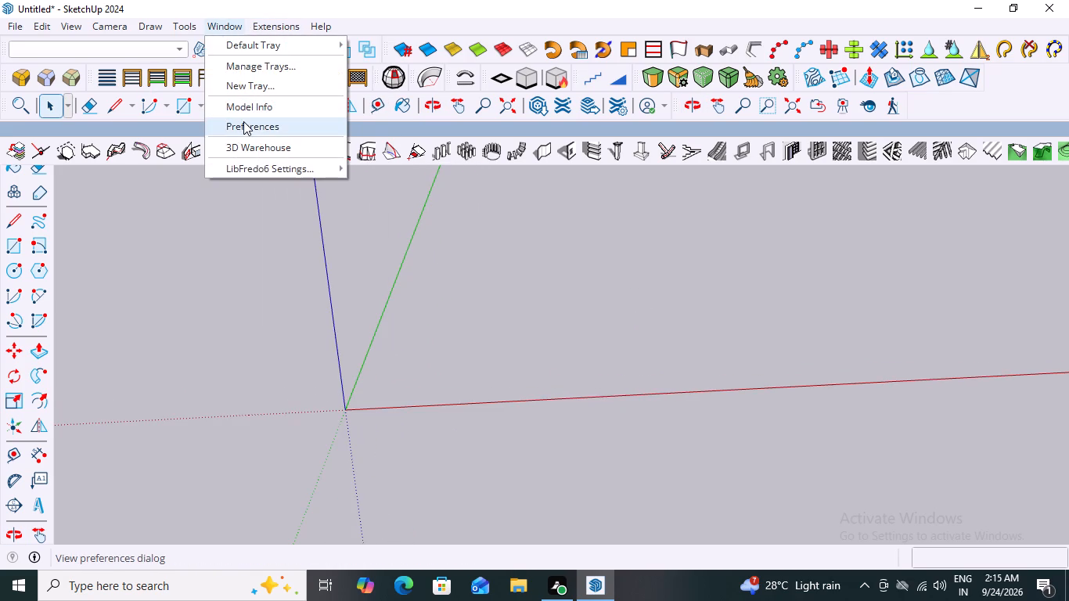
Close the emptied untitled model and exit SketchUp.
{"action": "left_click", "coordinate": [1048, 6]}
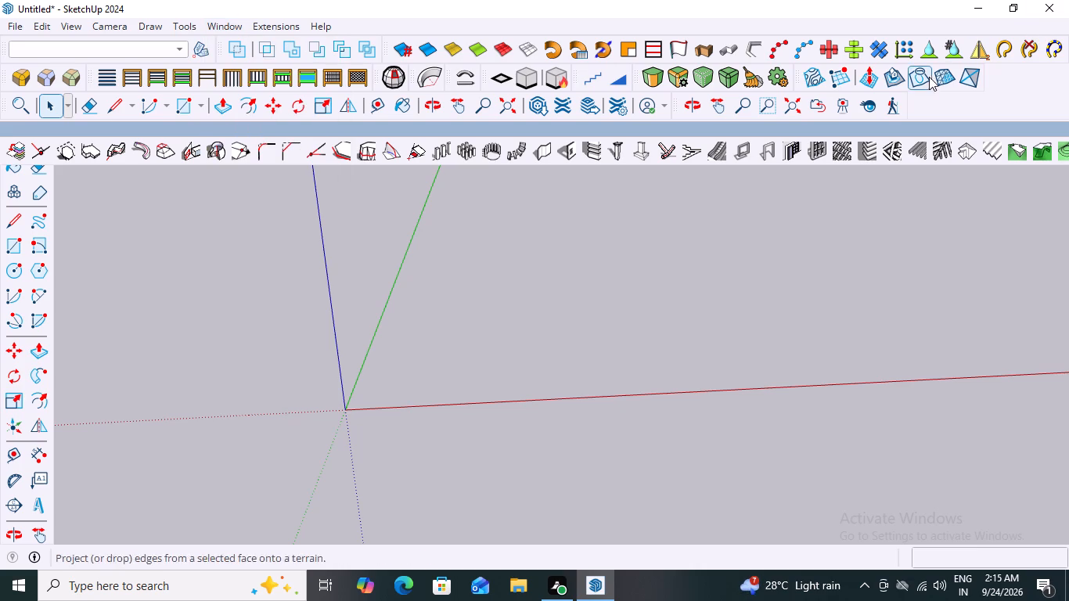
{"action": "left_click", "coordinate": [1053, 2]}
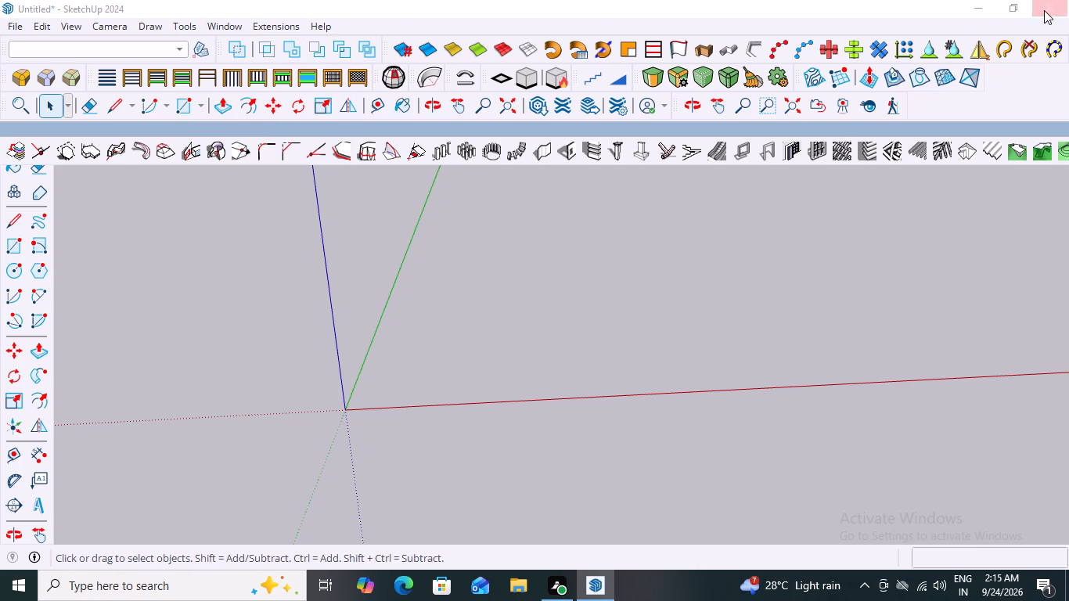
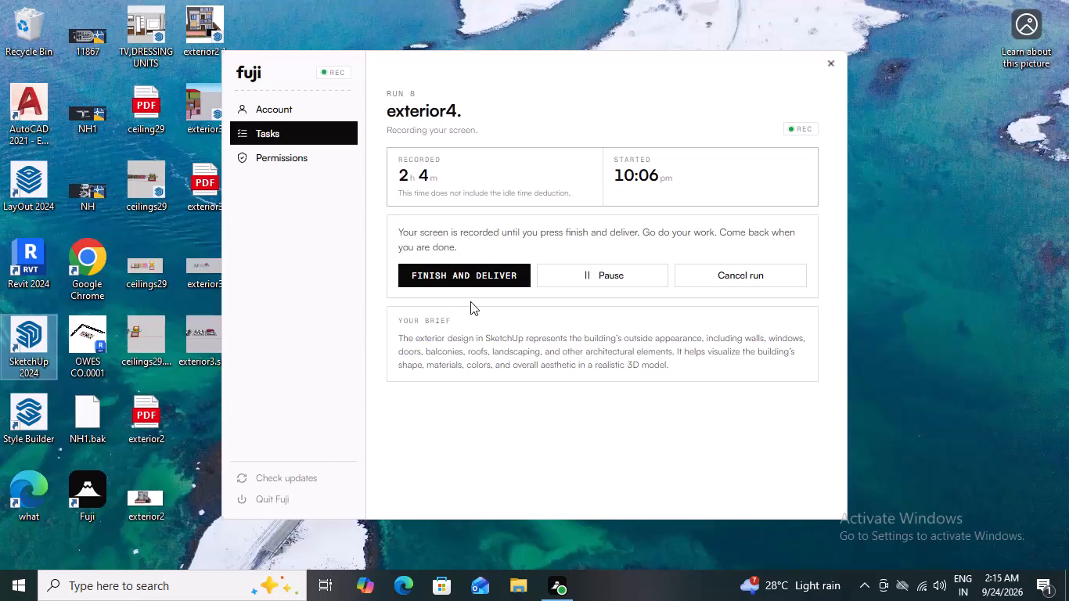
Launch SketchUp 2024 and create a new model from the Architectural Inches template.
{"action": "left_click", "coordinate": [17, 340]}
{"action": "left_click", "coordinate": [20, 340]}
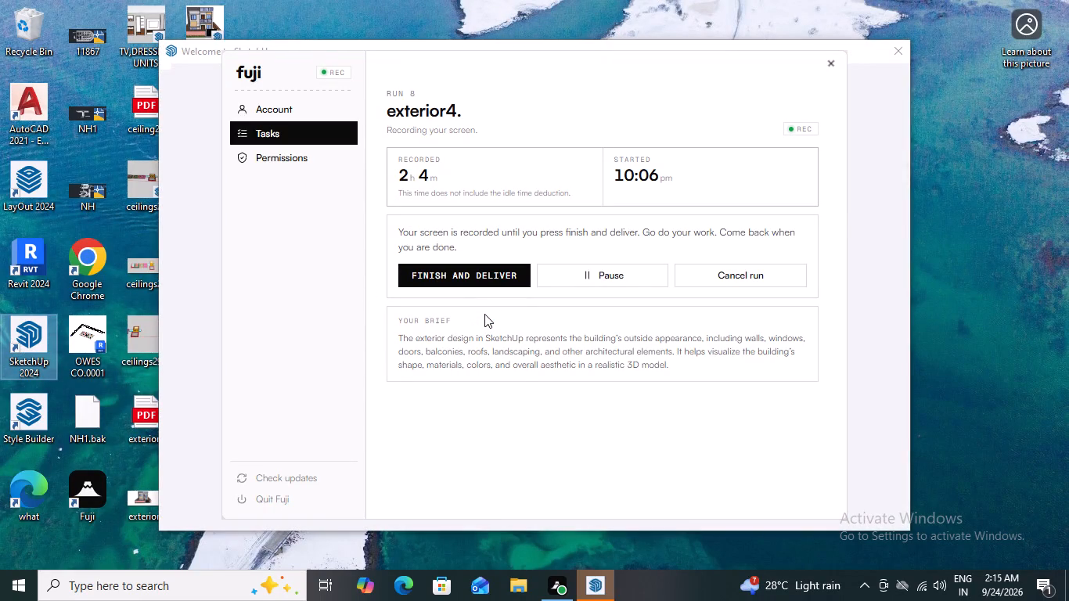
{"action": "left_click", "coordinate": [603, 578]}
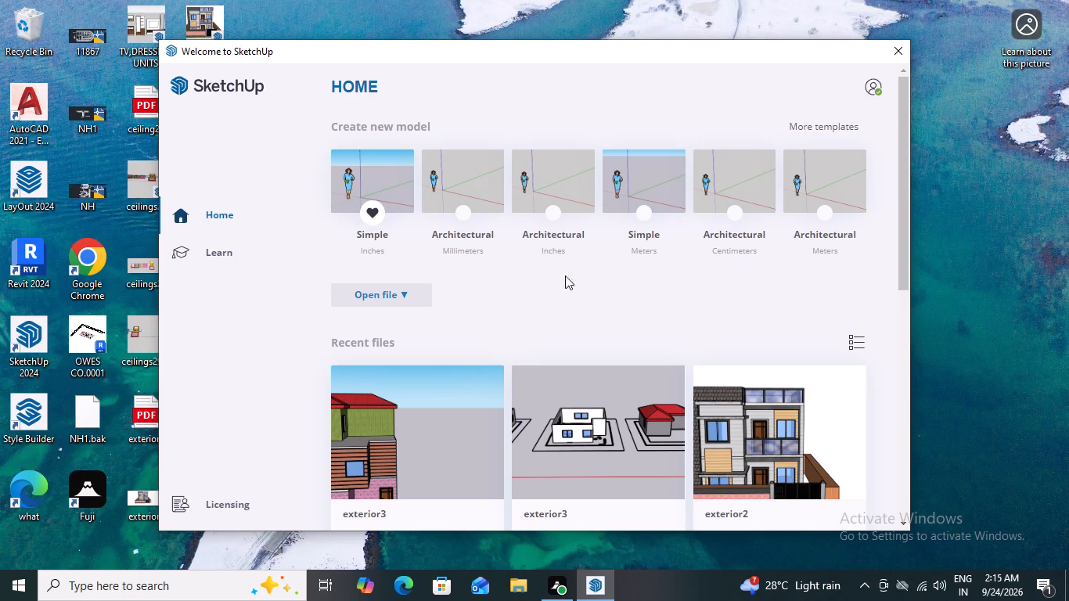
{"action": "double_click", "coordinate": [556, 177]}
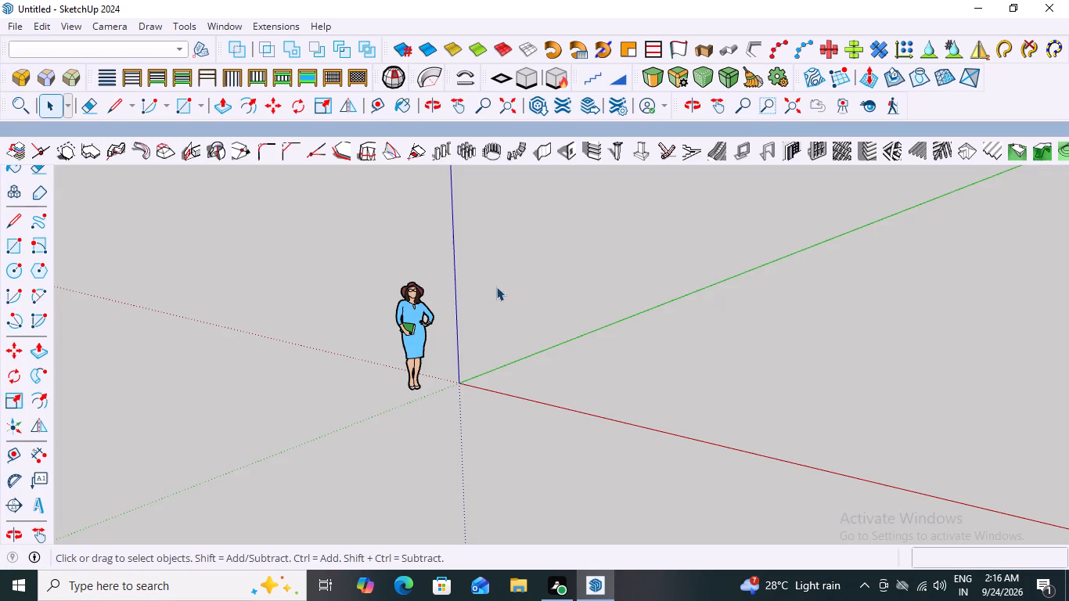
Delete the default human scale figure beside the origin.
{"action": "scroll", "coordinate": [486, 293], "scroll_direction": "down", "scroll_amount": 1}
{"action": "scroll", "coordinate": [464, 375], "scroll_direction": "down", "scroll_amount": 5}
{"action": "middle_click_drag", "start_coordinate": [613, 376], "coordinate": [736, 395]}
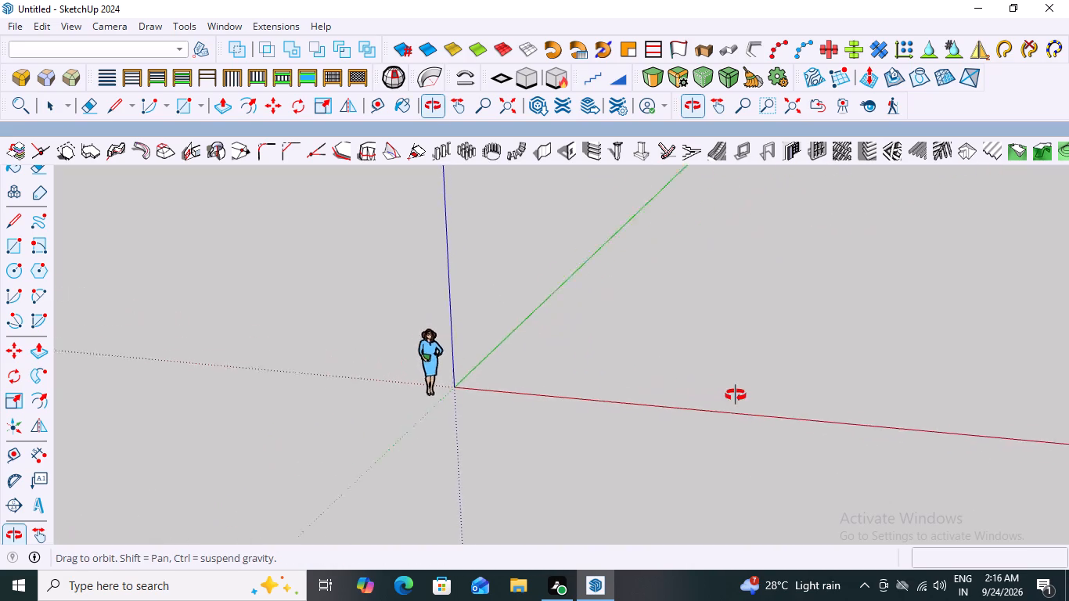
{"action": "middle_click_drag", "start_coordinate": [736, 395], "coordinate": [756, 383]}
{"action": "scroll", "coordinate": [649, 334], "scroll_direction": "up", "scroll_amount": 3}
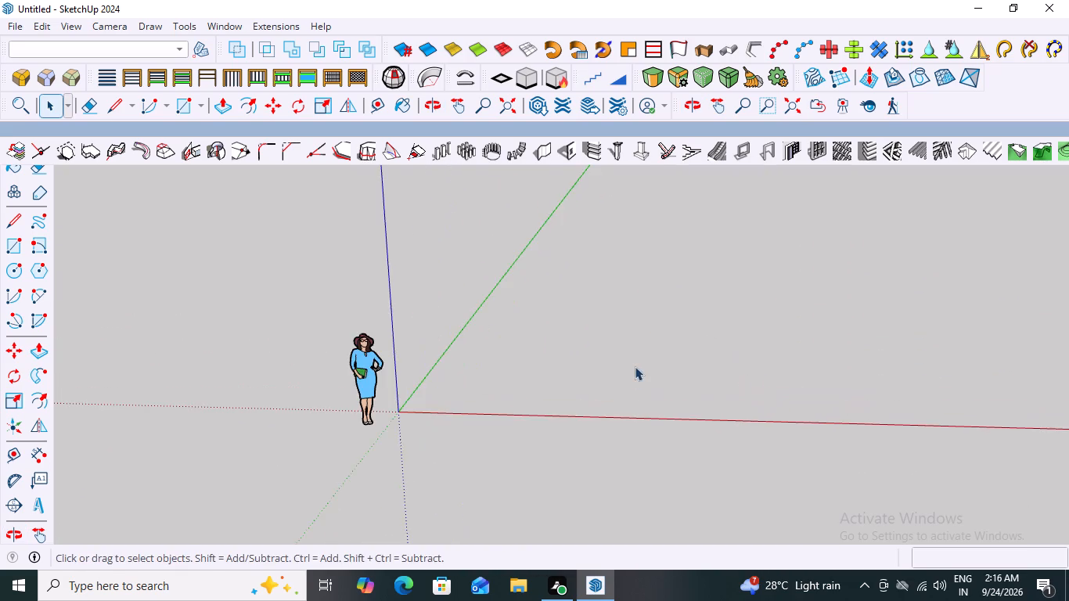
{"action": "middle_click_drag", "start_coordinate": [638, 374], "coordinate": [689, 379]}
{"action": "scroll", "coordinate": [427, 419], "scroll_direction": "up", "scroll_amount": 3}
{"action": "left_click", "coordinate": [327, 383]}
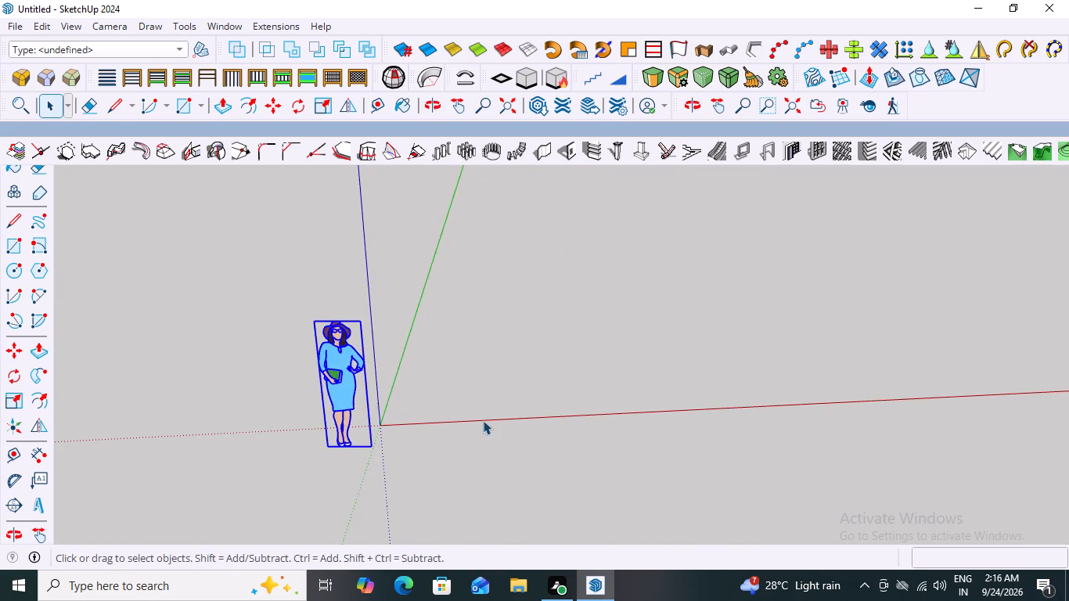
{"action": "key", "text": "Delete"}
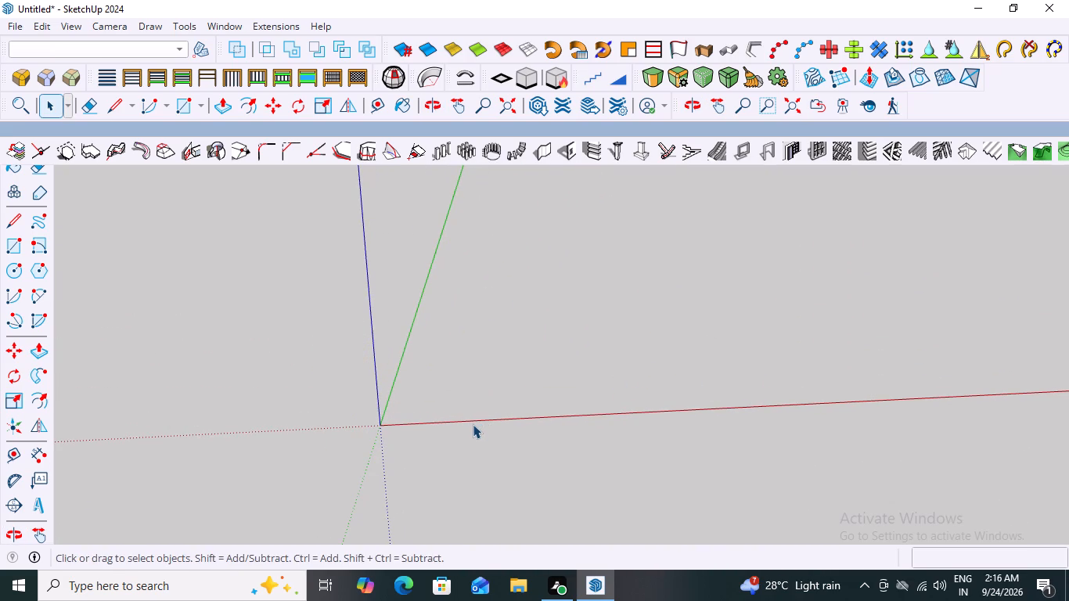
Place two crossing Tape Measure guides near the origin, one parallel to the green axis and one parallel to the red axis.
{"action": "key", "text": "t"}
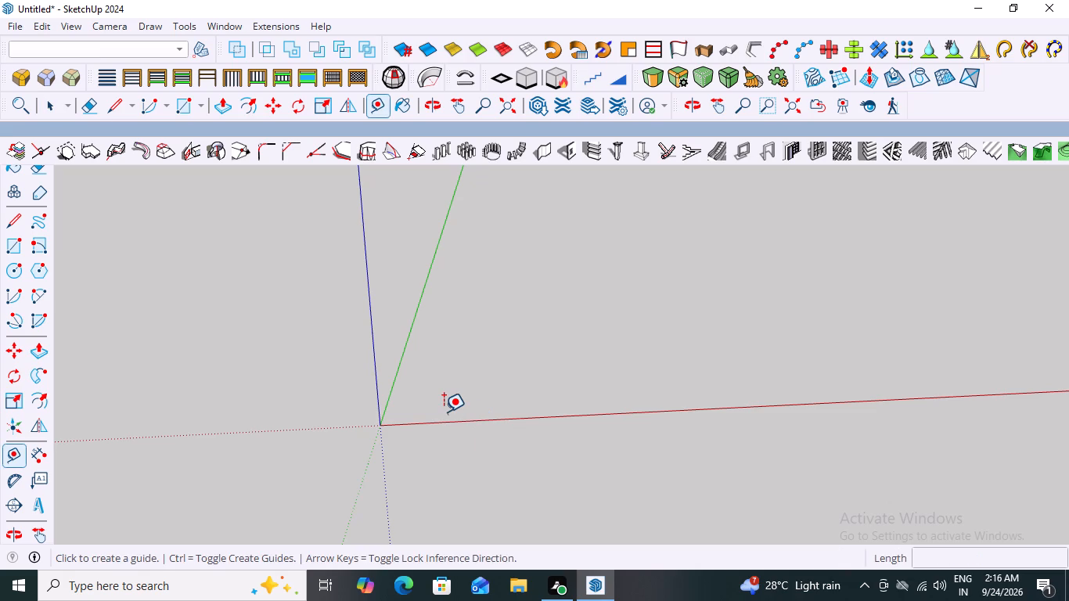
{"action": "left_click", "coordinate": [401, 348]}
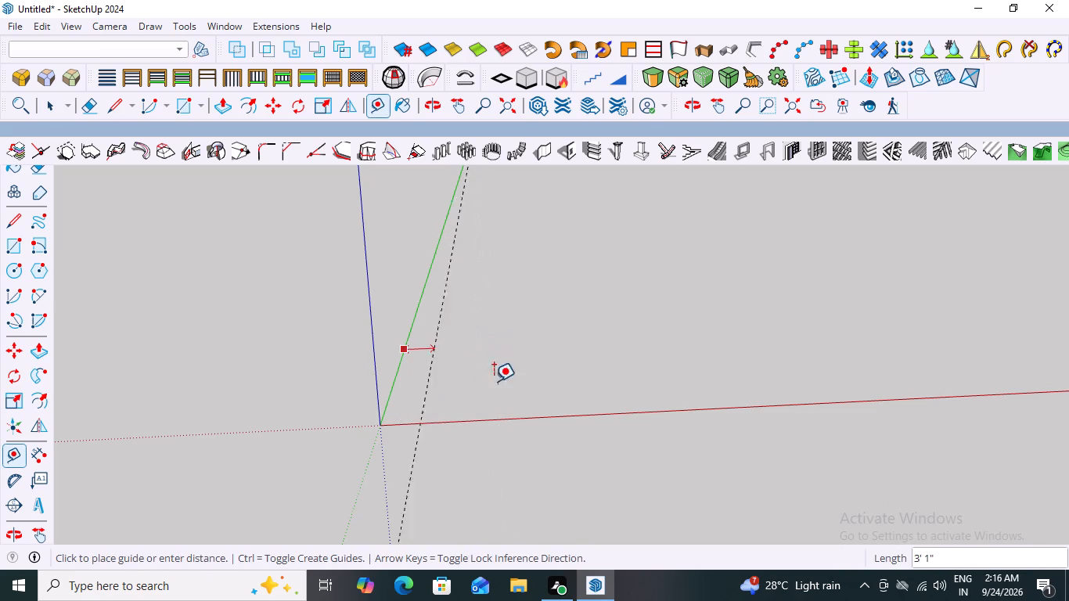
{"action": "scroll", "coordinate": [451, 413], "scroll_direction": "down", "scroll_amount": 1}
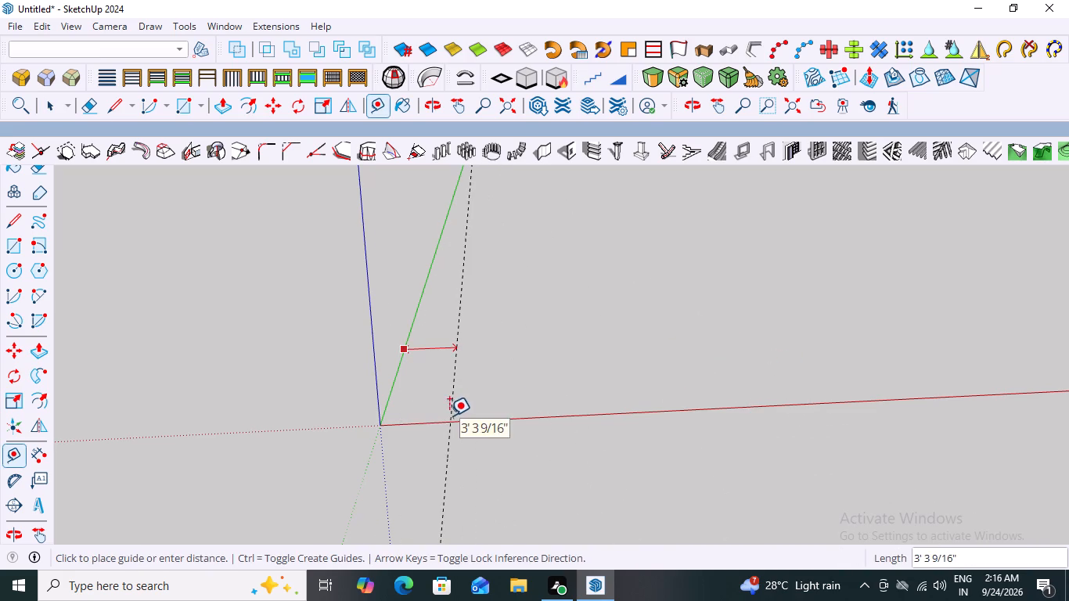
{"action": "scroll", "coordinate": [449, 416], "scroll_direction": "down", "scroll_amount": 10}
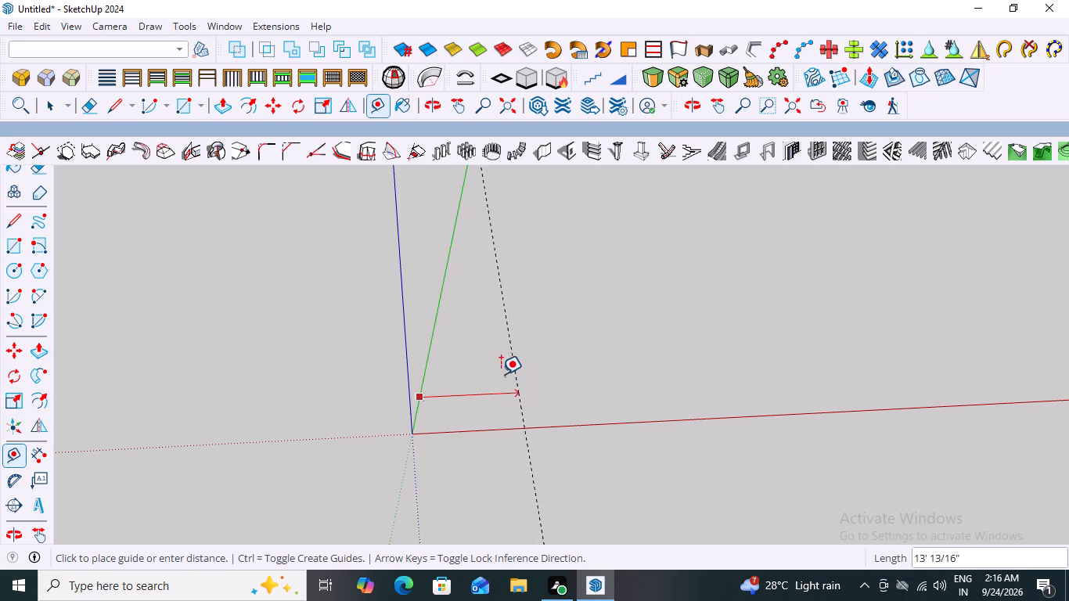
{"action": "left_click", "coordinate": [480, 373]}
{"action": "left_click", "coordinate": [608, 421]}
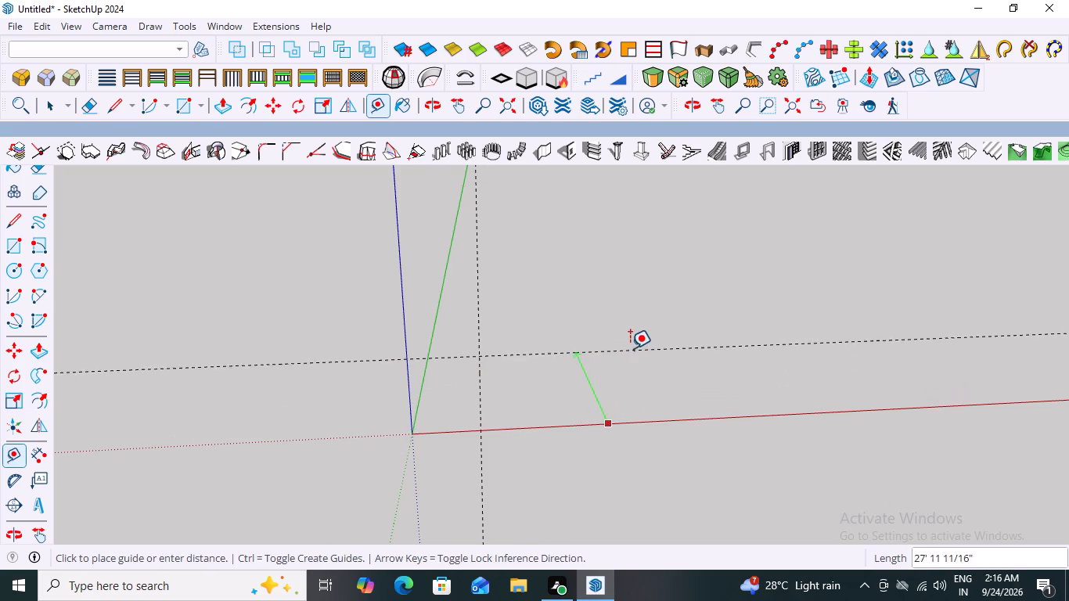
{"action": "left_click", "coordinate": [630, 365]}
{"action": "scroll", "coordinate": [545, 442], "scroll_direction": "down", "scroll_amount": 3}
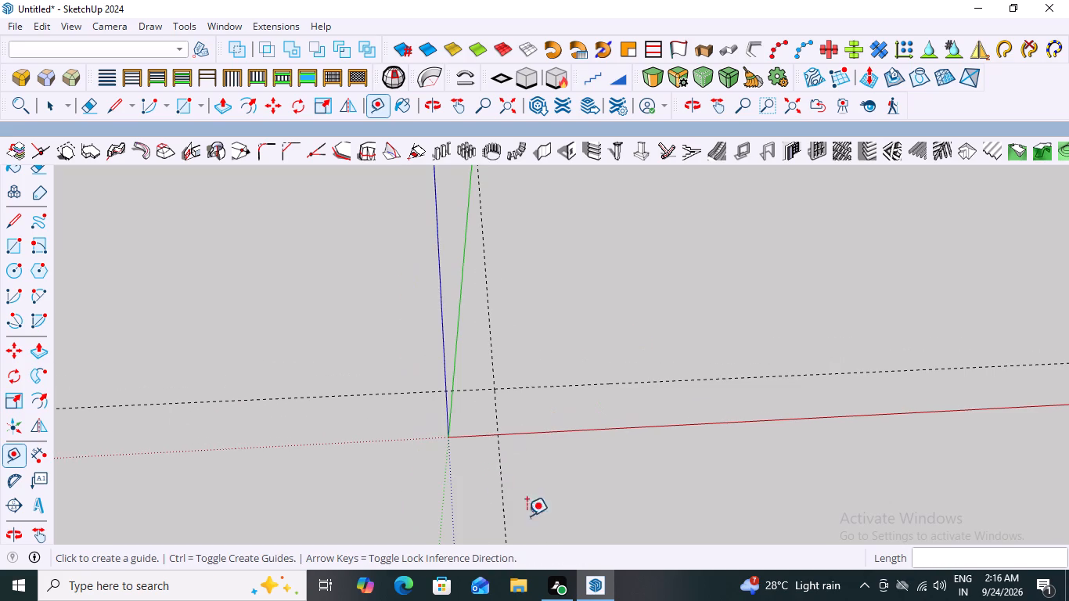
Add a parallel guide 9" beyond the red-axis-direction guide, on the side away from the red axis.
{"action": "scroll", "coordinate": [740, 355], "scroll_direction": "up", "scroll_amount": 5}
{"action": "left_click", "coordinate": [583, 397]}
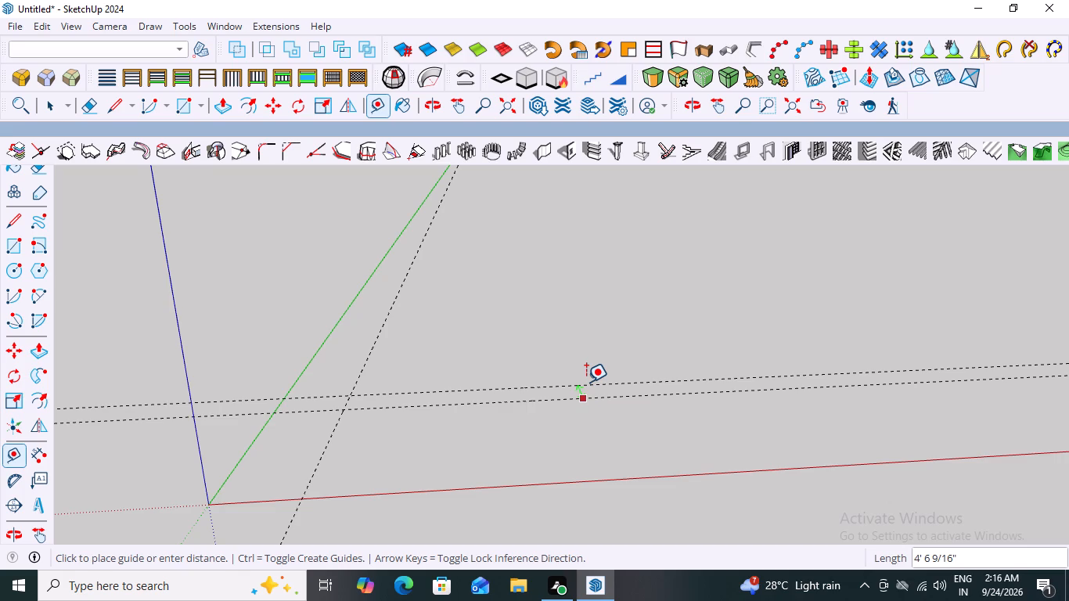
{"action": "key", "text": "9"}
{"action": "key", "text": "shift+quotedbl"}
{"action": "key", "text": "Return"}
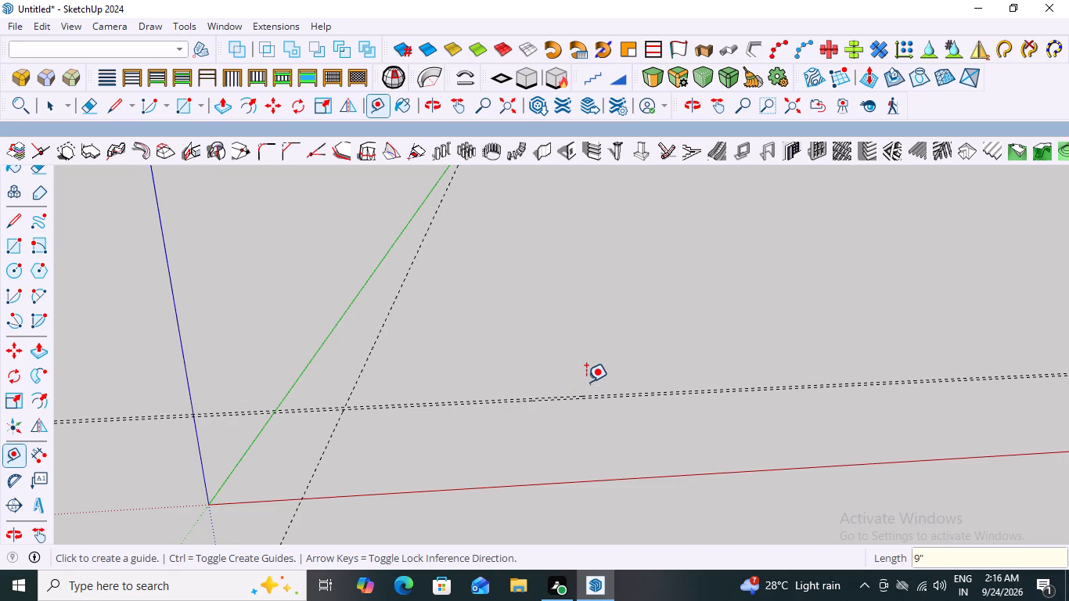
Add a parallel guide 9" beyond the green-axis-direction guide, on the side away from the green axis.
{"action": "scroll", "coordinate": [555, 398], "scroll_direction": "up", "scroll_amount": 6}
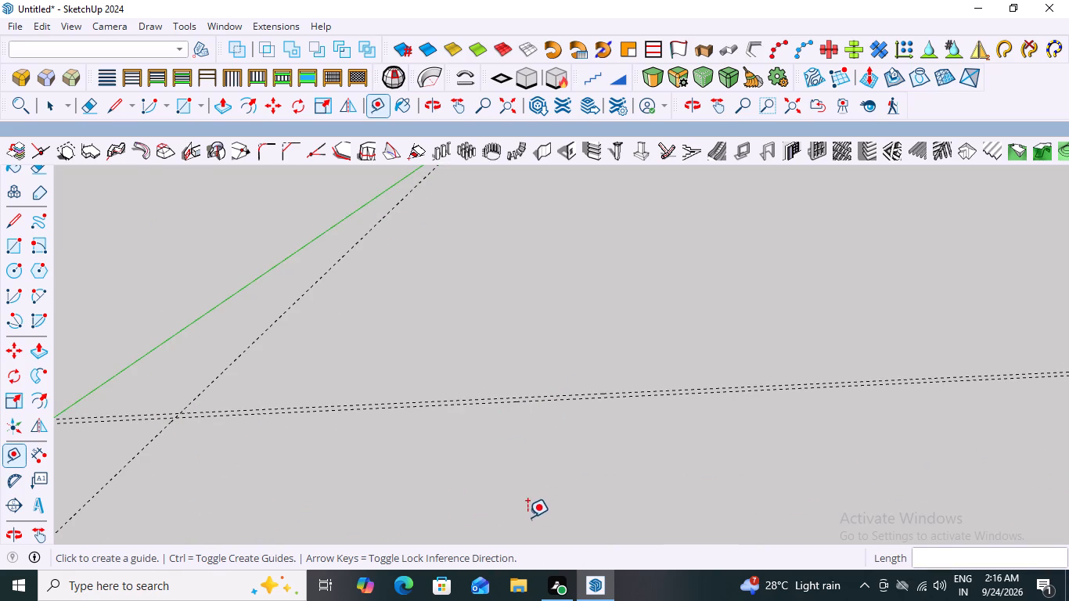
{"action": "middle_click_drag", "start_coordinate": [551, 445], "coordinate": [531, 560]}
{"action": "scroll", "coordinate": [301, 426], "scroll_direction": "up", "scroll_amount": 1}
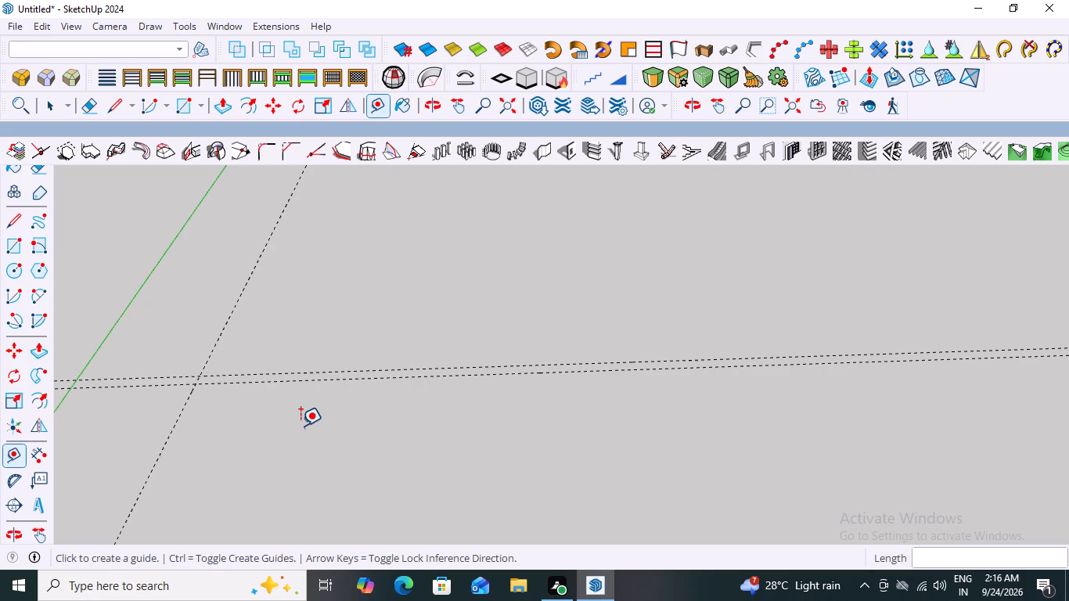
{"action": "left_click", "coordinate": [241, 291]}
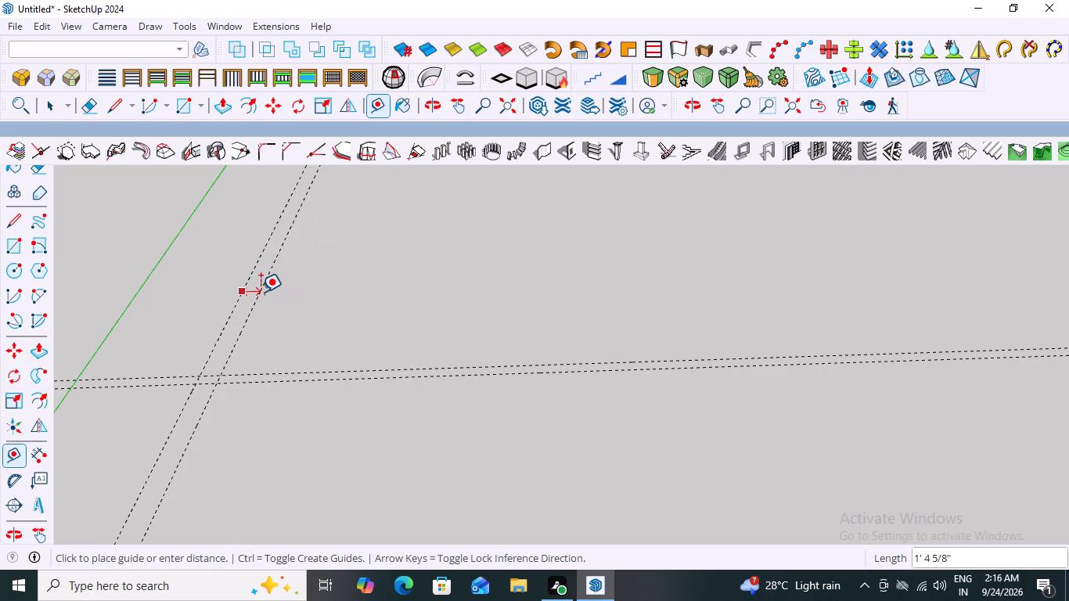
{"action": "key", "text": "9"}
{"action": "key", "text": "shift+quotedbl"}
{"action": "key", "text": "Return"}
{"action": "scroll", "coordinate": [279, 395], "scroll_direction": "down", "scroll_amount": 17}
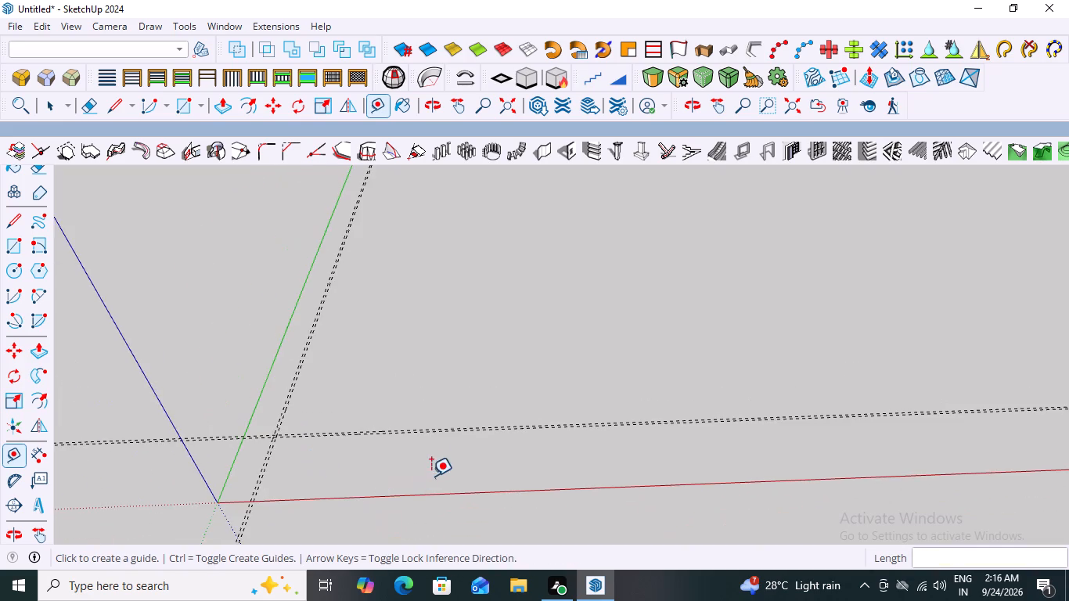
Place a guide about 14' 6" beyond the farther red-axis-direction guide, and pair it with a parallel guide 9" farther out.
{"action": "scroll", "coordinate": [423, 459], "scroll_direction": "up", "scroll_amount": 20}
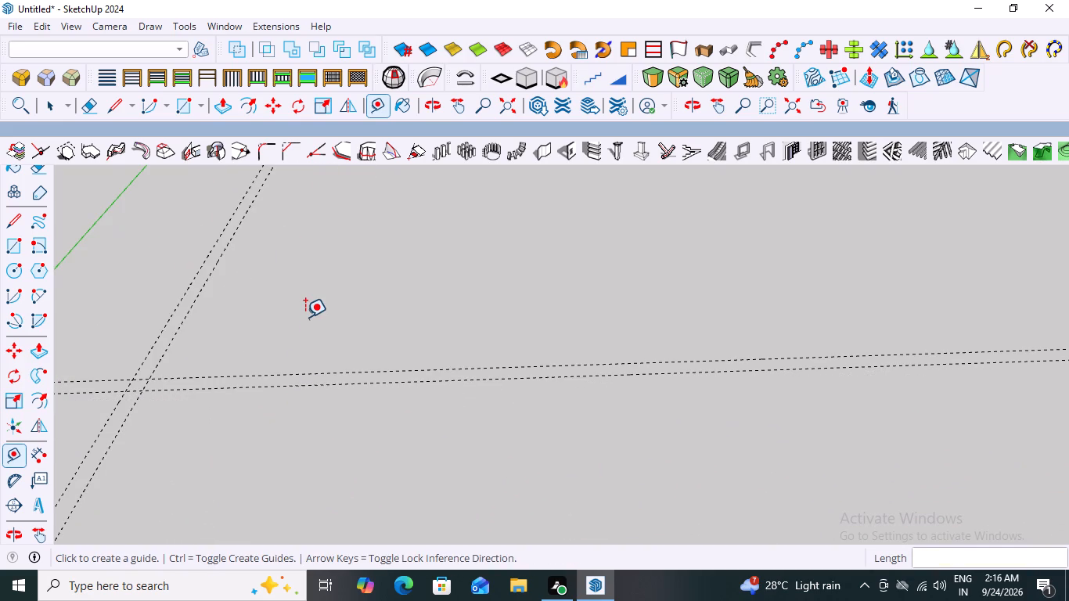
{"action": "scroll", "coordinate": [308, 313], "scroll_direction": "down", "scroll_amount": 8}
{"action": "scroll", "coordinate": [344, 273], "scroll_direction": "up", "scroll_amount": 3}
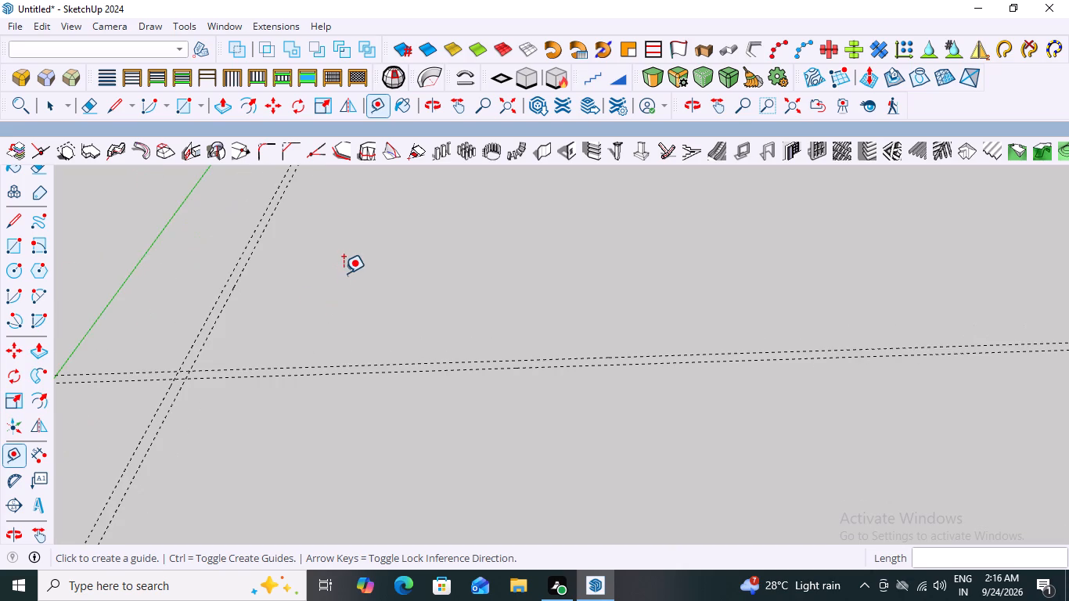
{"action": "scroll", "coordinate": [338, 283], "scroll_direction": "up", "scroll_amount": 1}
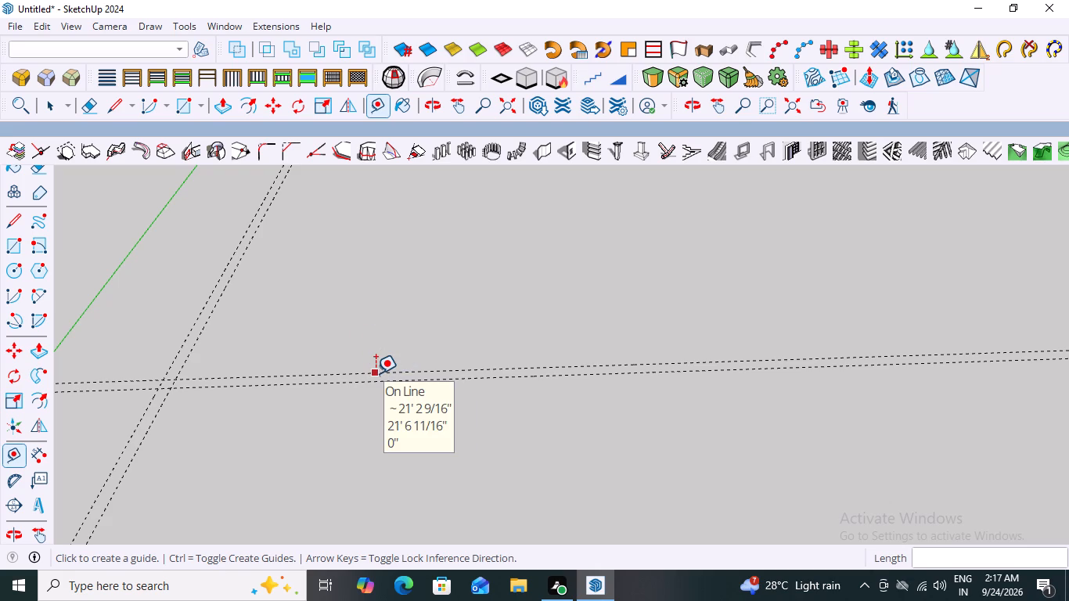
{"action": "left_click", "coordinate": [376, 373]}
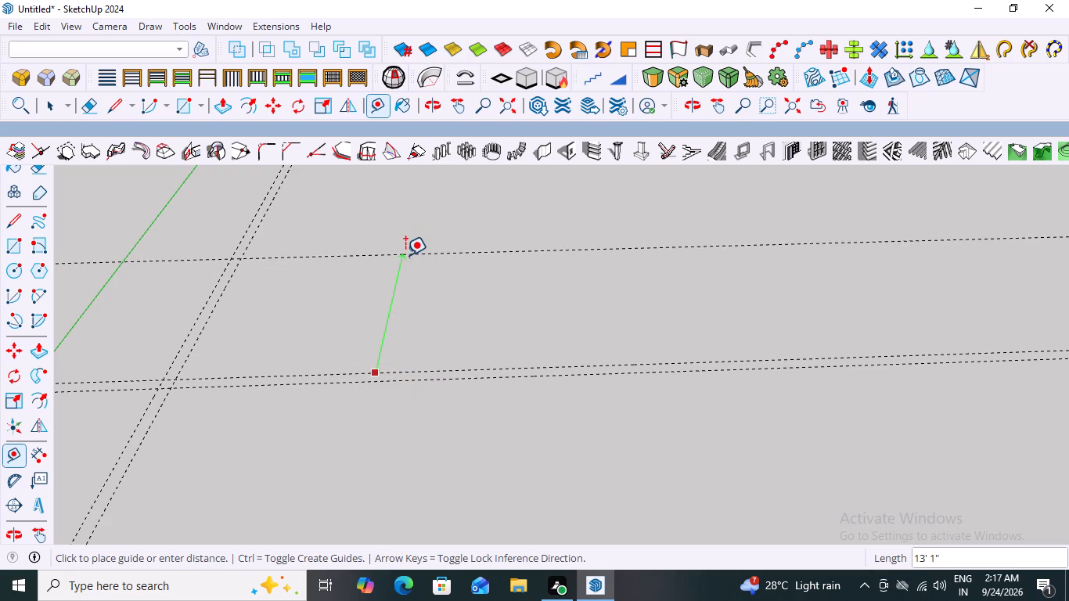
{"action": "scroll", "coordinate": [403, 272], "scroll_direction": "down", "scroll_amount": 5}
{"action": "scroll", "coordinate": [434, 259], "scroll_direction": "up", "scroll_amount": 2}
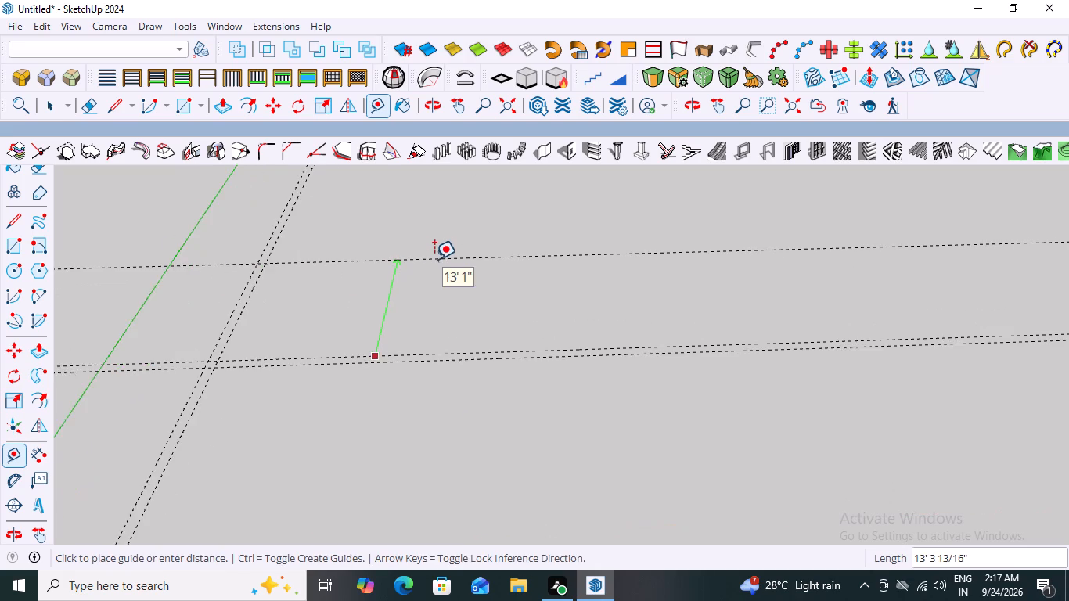
{"action": "scroll", "coordinate": [434, 259], "scroll_direction": "up", "scroll_amount": 1}
{"action": "scroll", "coordinate": [424, 279], "scroll_direction": "down", "scroll_amount": 4}
{"action": "middle_click_drag", "start_coordinate": [426, 299], "coordinate": [450, 302]}
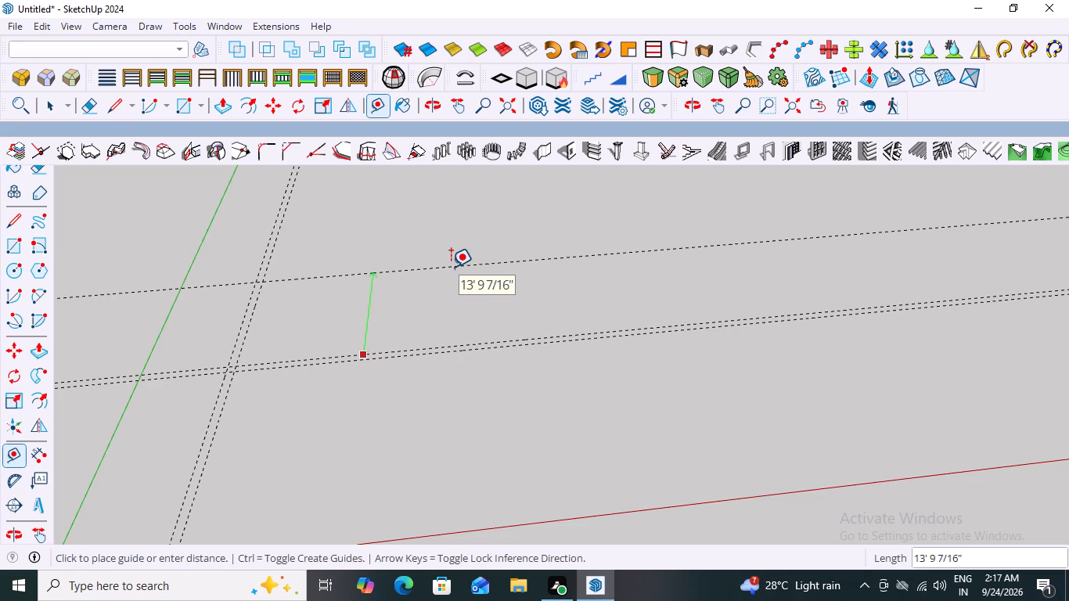
{"action": "scroll", "coordinate": [451, 267], "scroll_direction": "up", "scroll_amount": 1}
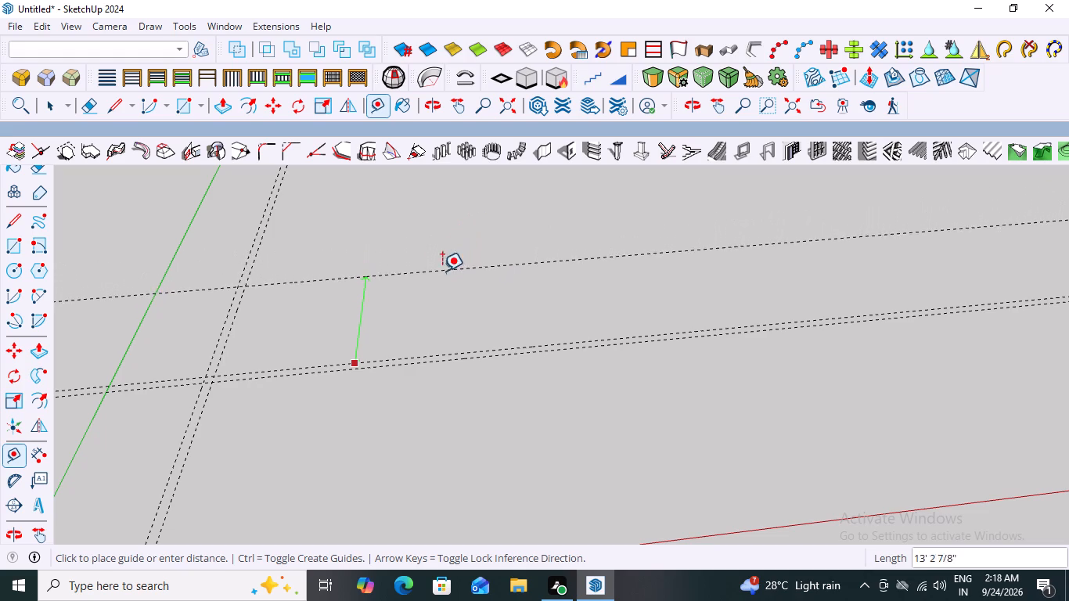
{"action": "scroll", "coordinate": [408, 266], "scroll_direction": "down", "scroll_amount": 3}
{"action": "scroll", "coordinate": [419, 236], "scroll_direction": "up", "scroll_amount": 3}
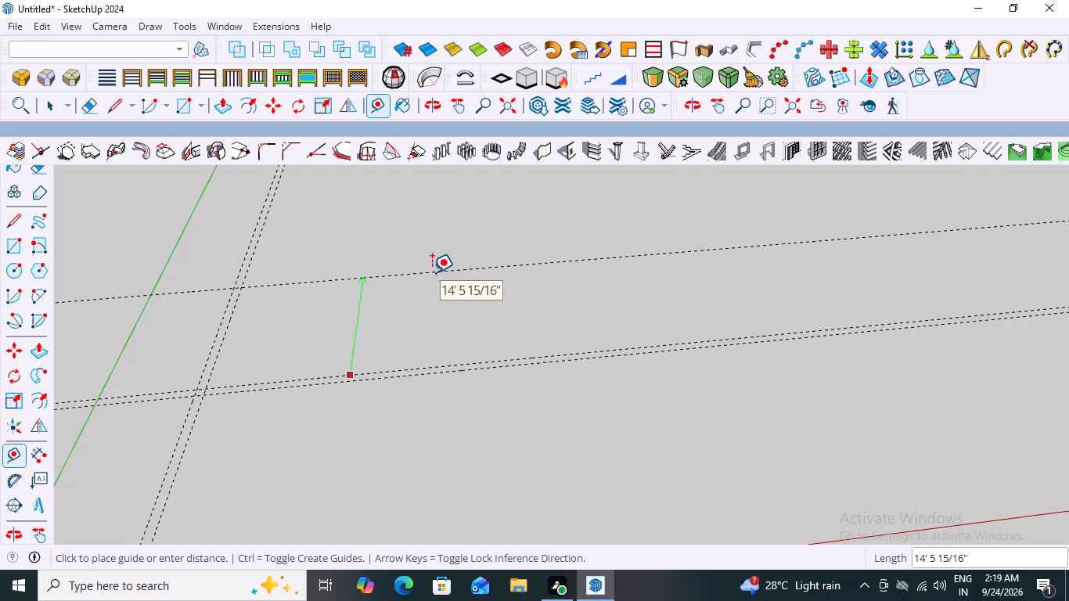
{"action": "double_click", "coordinate": [432, 272]}
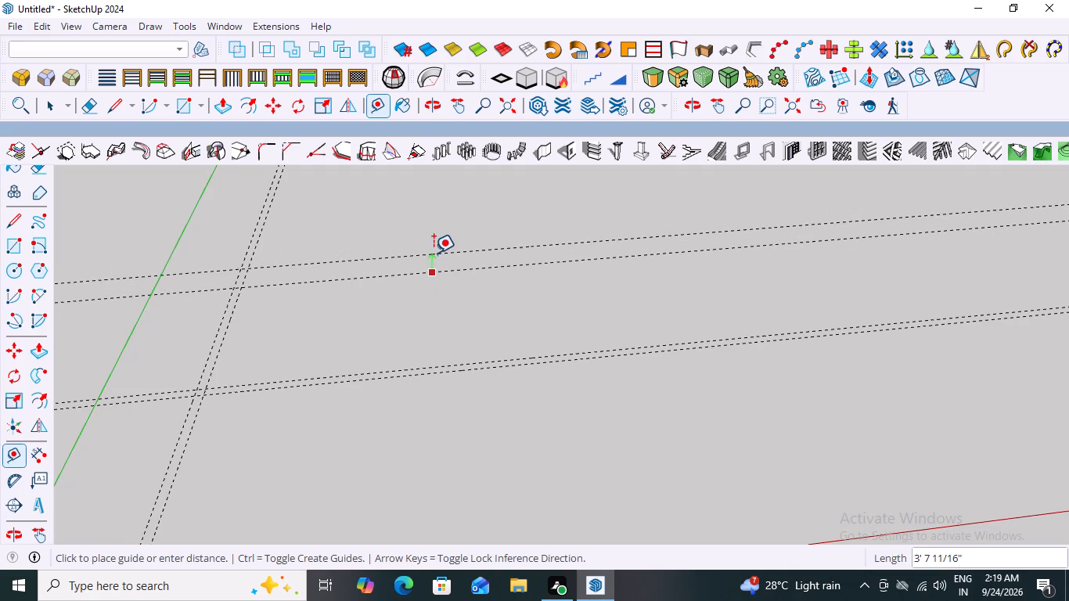
{"action": "type", "text": "9\""}
{"action": "key", "text": "Return"}
Place a guide about 14' 8" beyond the farther green-axis-direction guide, and pair it with a parallel guide 9" farther out.
{"action": "middle_click_drag", "start_coordinate": [442, 304], "coordinate": [413, 311]}
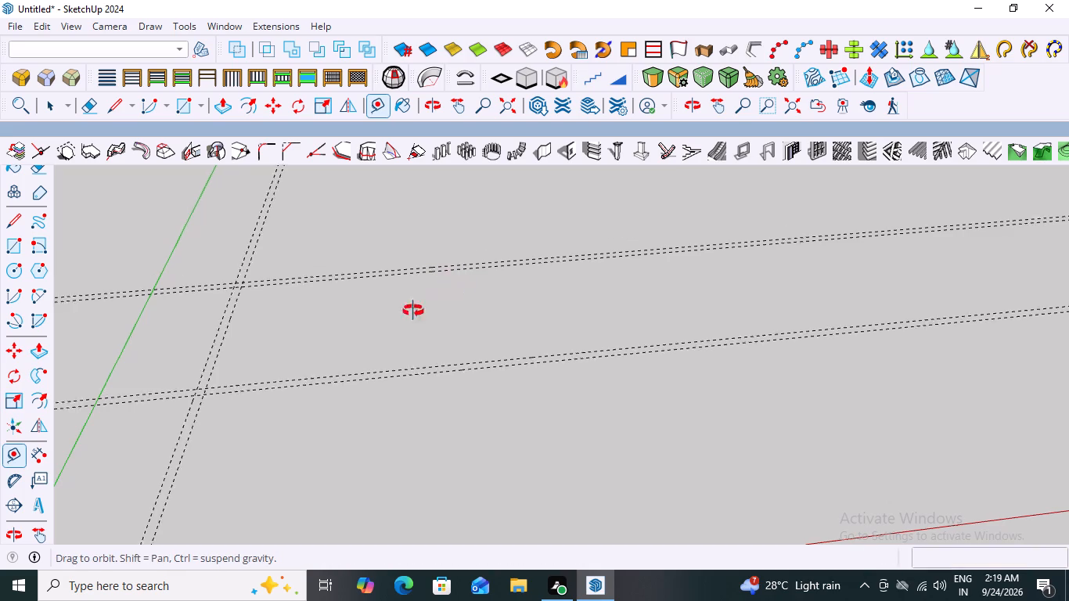
{"action": "middle_click_drag", "start_coordinate": [413, 311], "coordinate": [410, 321]}
{"action": "scroll", "coordinate": [483, 296], "scroll_direction": "up", "scroll_amount": 1}
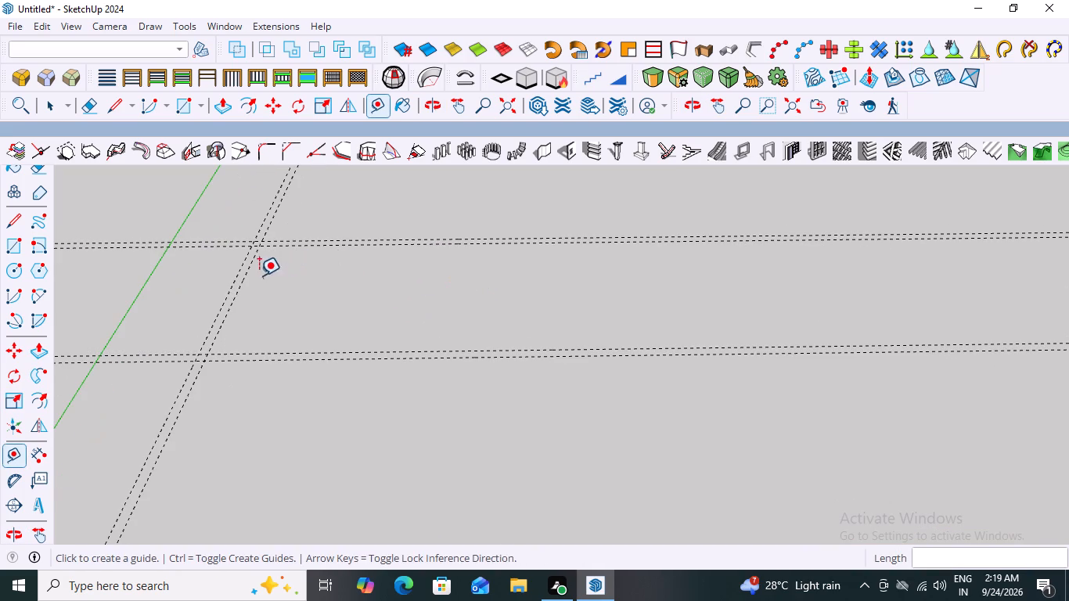
{"action": "left_click", "coordinate": [247, 267]}
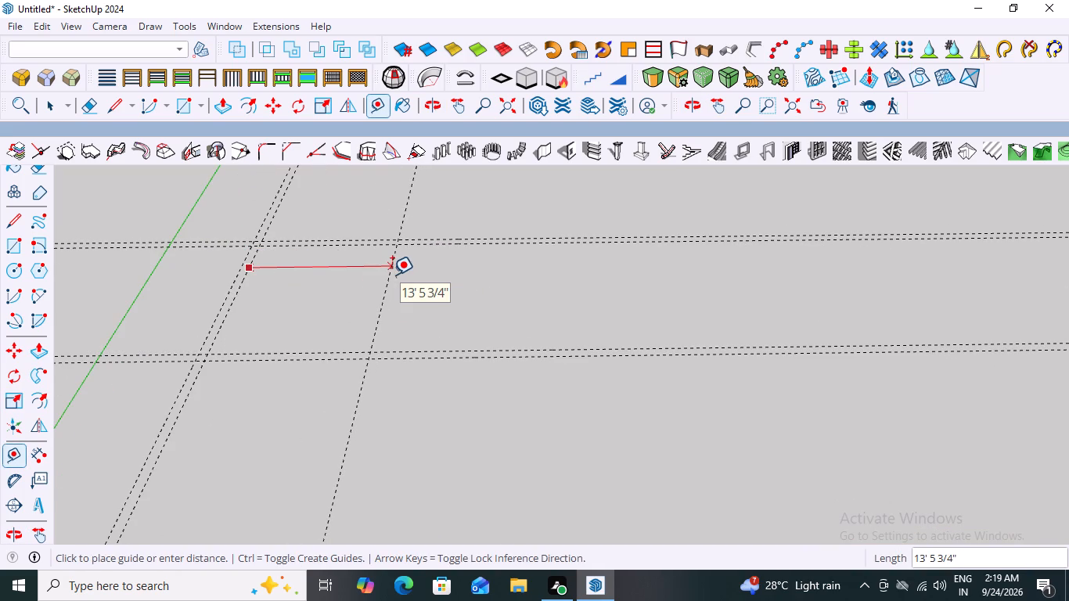
{"action": "left_click", "coordinate": [405, 274]}
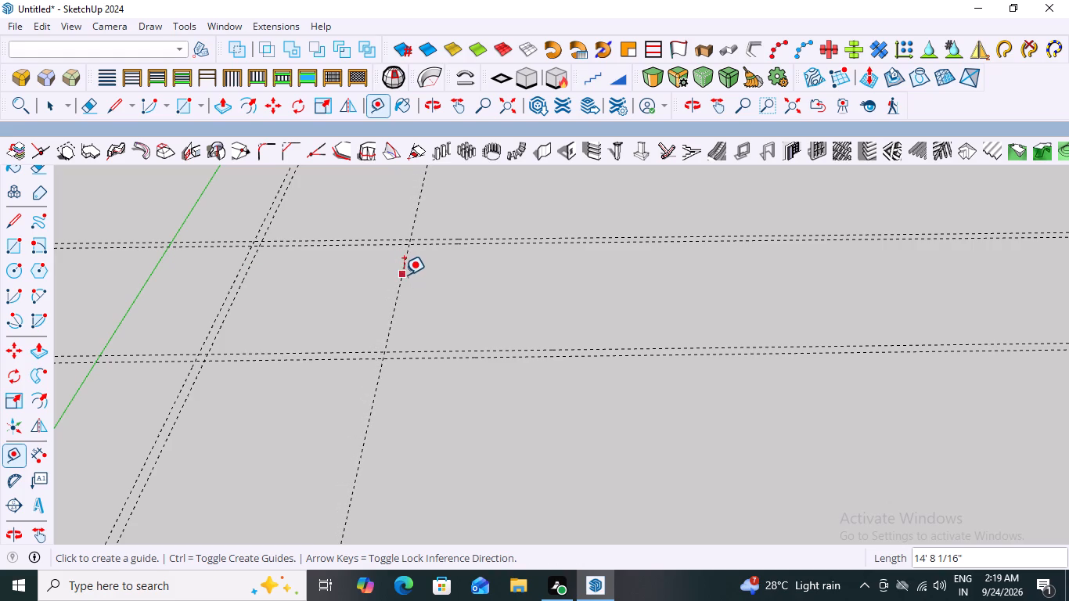
{"action": "left_click", "coordinate": [400, 276]}
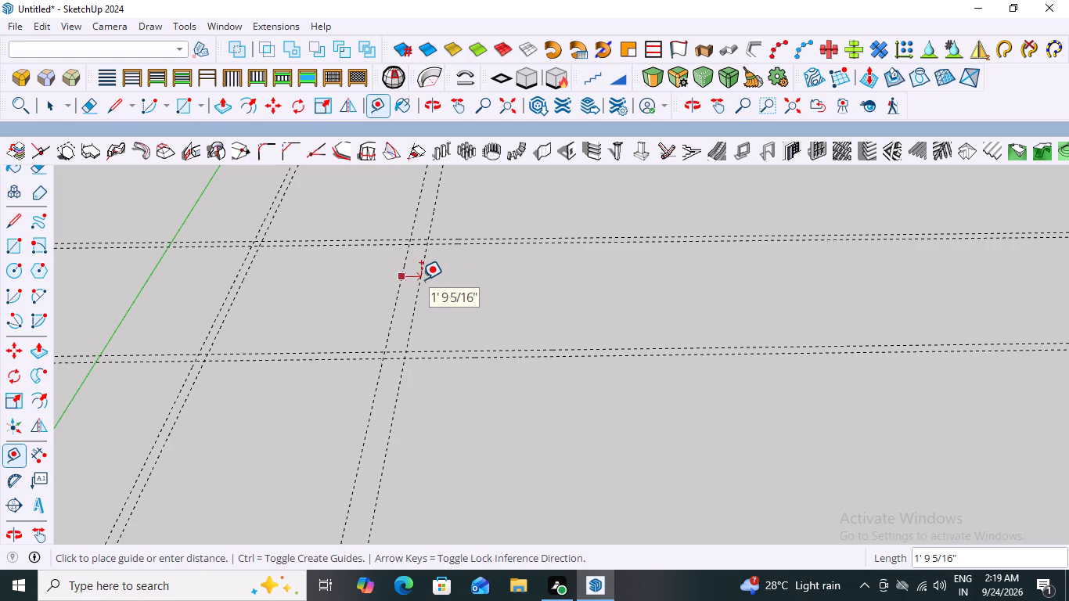
{"action": "key", "text": "9"}
{"action": "key", "text": "shift+quotedbl"}
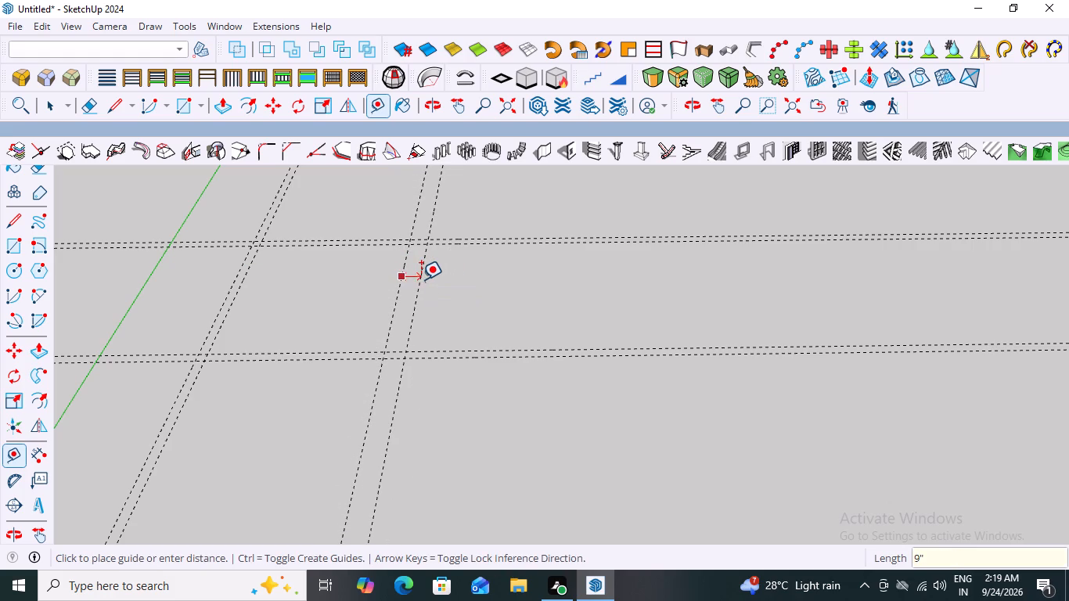
{"action": "key", "text": "Return"}
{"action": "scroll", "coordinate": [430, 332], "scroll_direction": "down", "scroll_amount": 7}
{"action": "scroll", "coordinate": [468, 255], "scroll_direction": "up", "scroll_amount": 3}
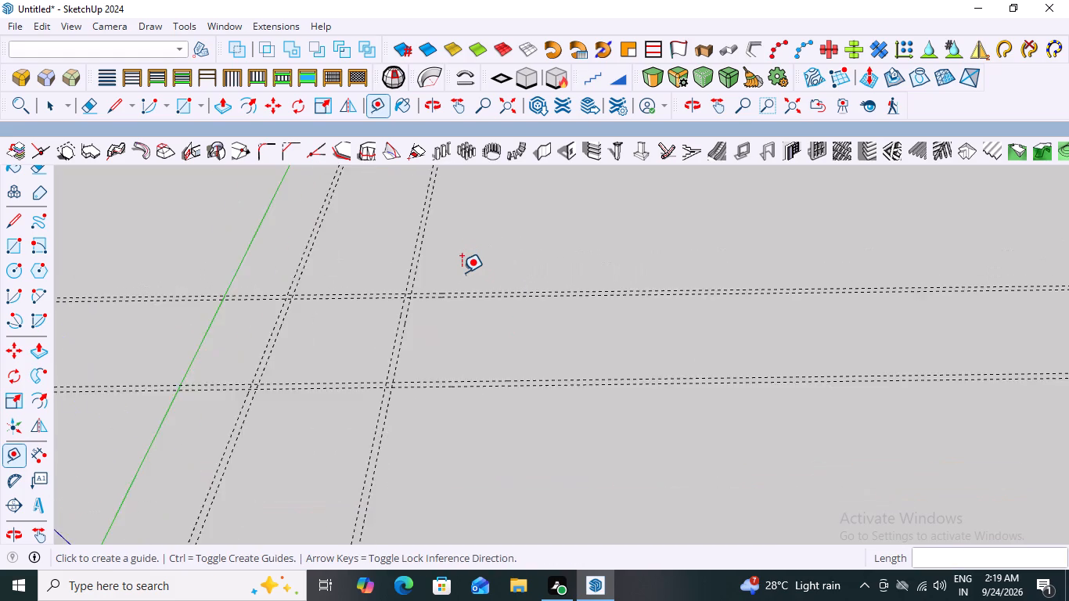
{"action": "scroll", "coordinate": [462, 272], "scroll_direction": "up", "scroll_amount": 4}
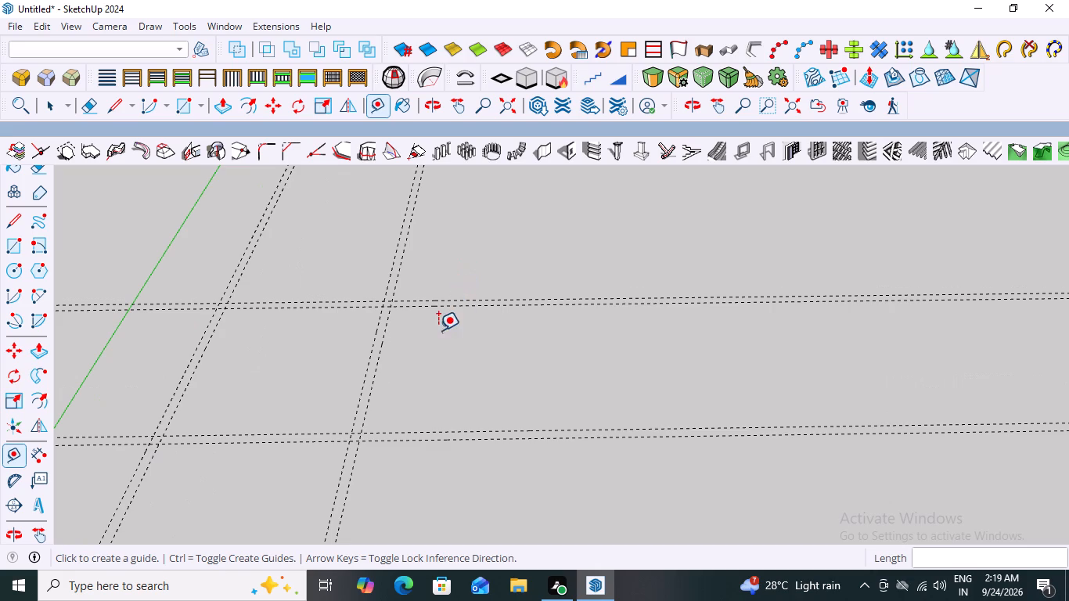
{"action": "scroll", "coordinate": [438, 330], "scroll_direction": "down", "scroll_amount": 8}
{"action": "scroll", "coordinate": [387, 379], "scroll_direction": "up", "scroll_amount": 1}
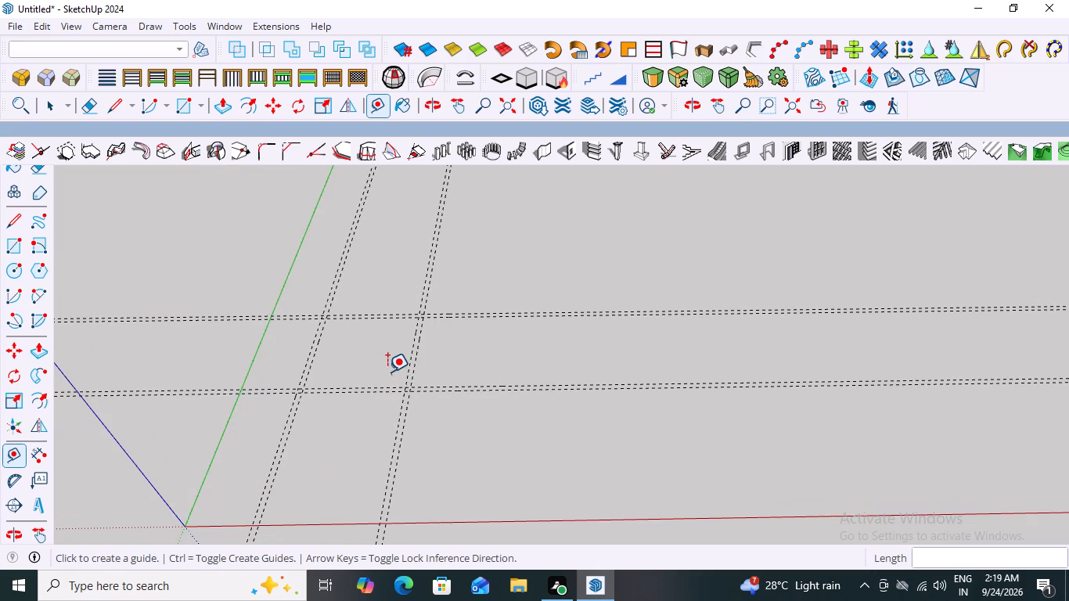
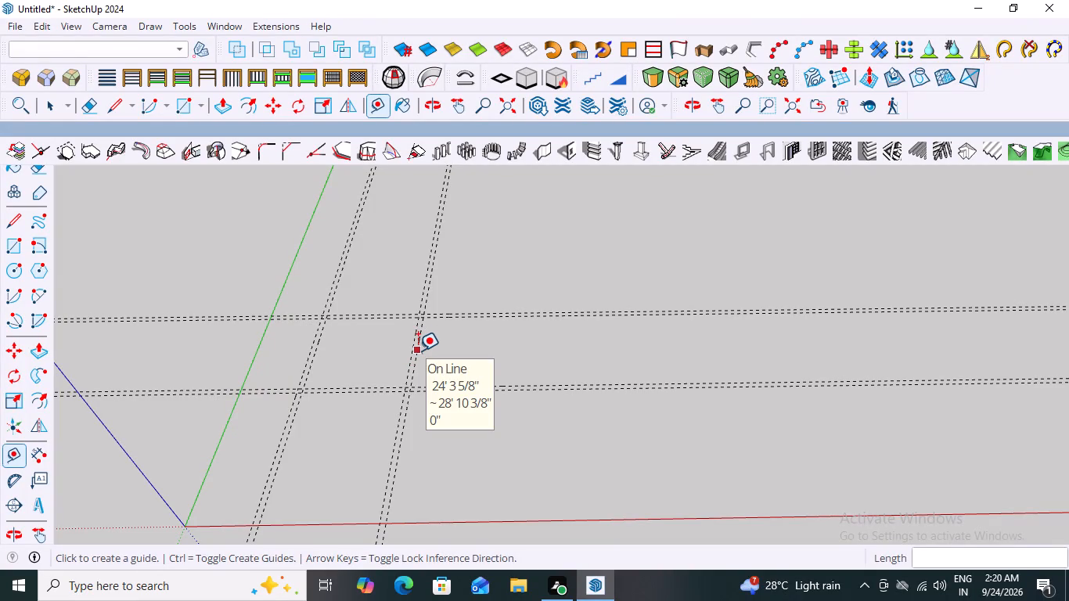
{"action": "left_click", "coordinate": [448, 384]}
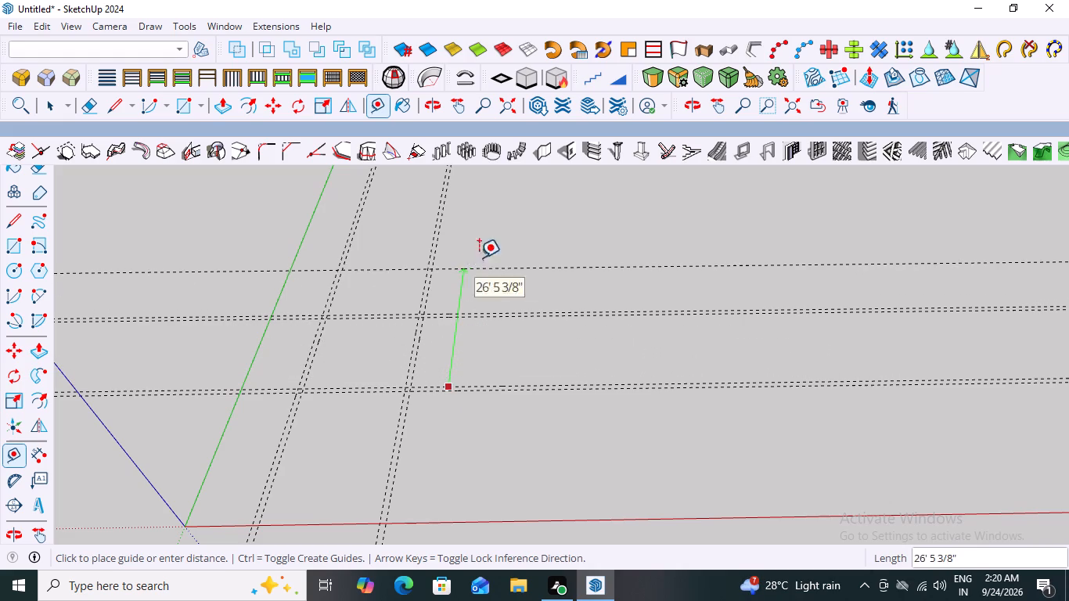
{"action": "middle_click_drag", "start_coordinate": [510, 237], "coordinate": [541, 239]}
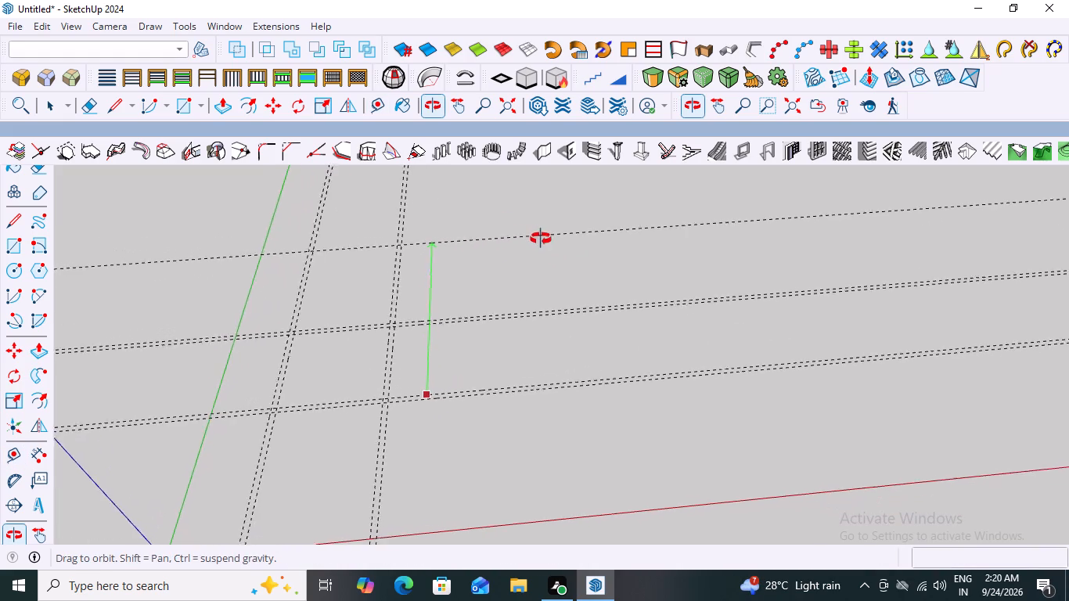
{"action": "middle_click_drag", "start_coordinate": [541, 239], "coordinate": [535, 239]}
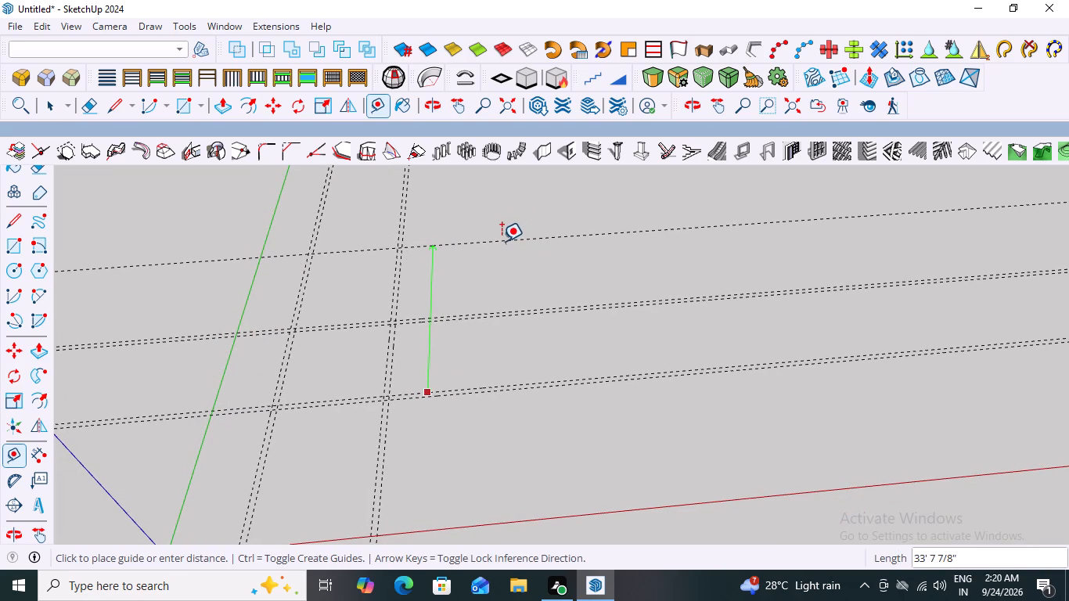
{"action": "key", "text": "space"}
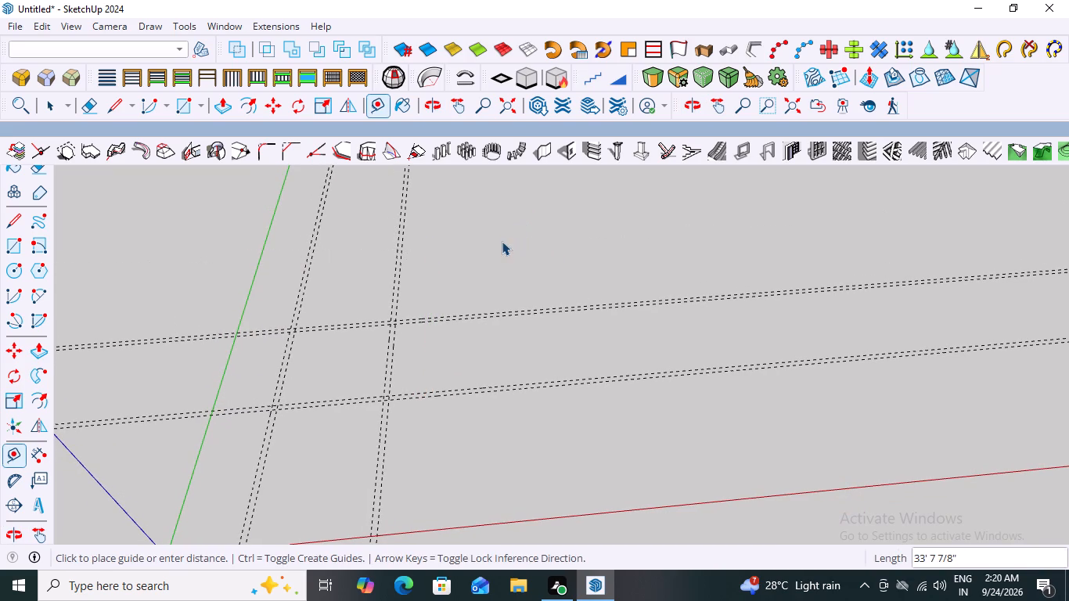
Place a guide about 20' 4" beyond the farthest red-axis-direction guide, and pair it with a parallel guide 9" farther out.
{"action": "key", "text": "t"}
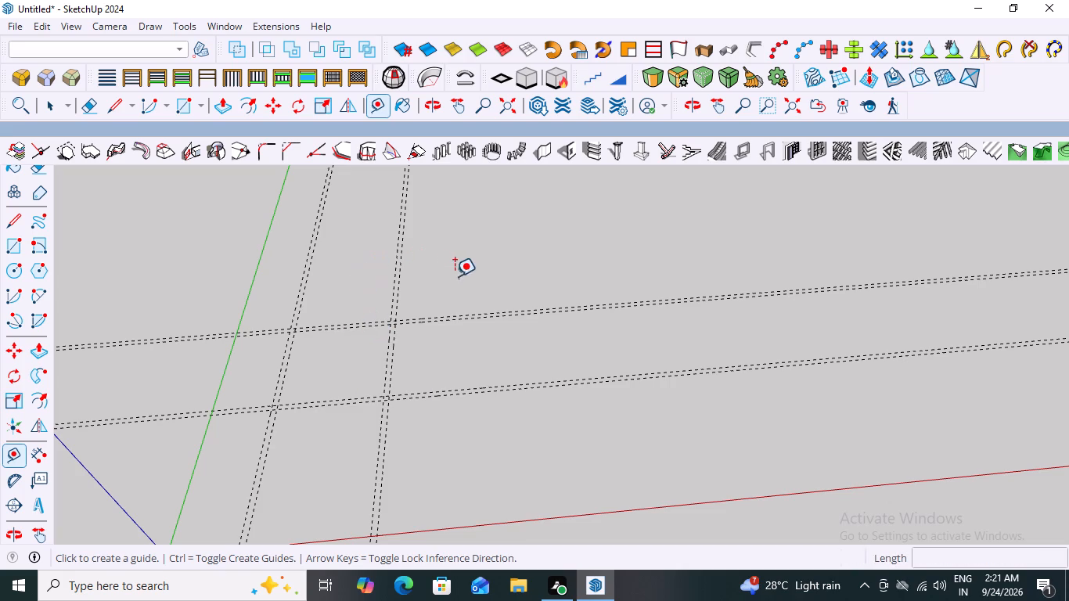
{"action": "left_click", "coordinate": [470, 311]}
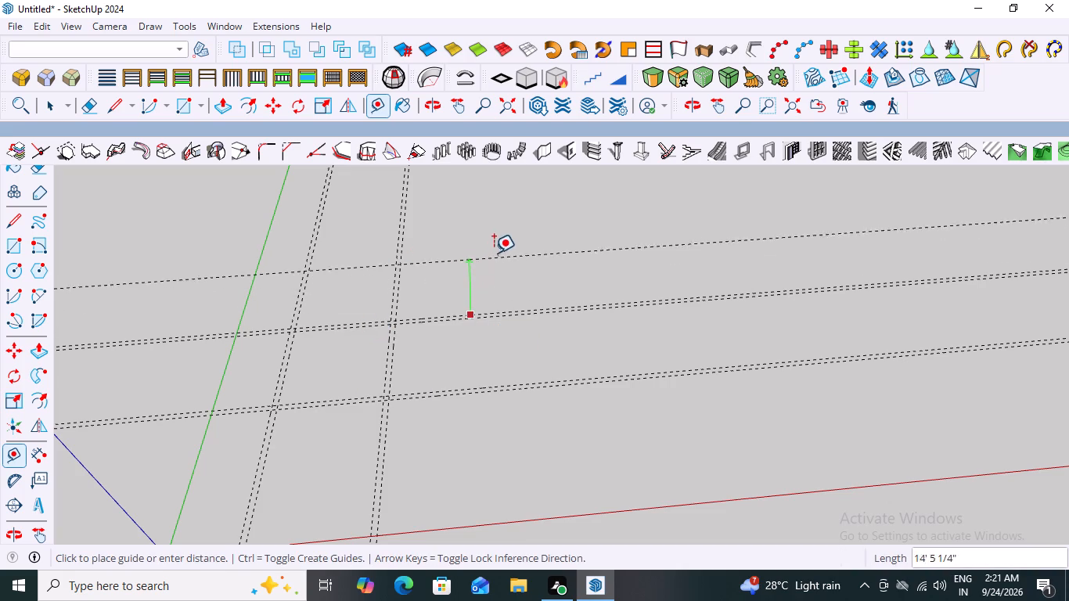
{"action": "scroll", "coordinate": [504, 247], "scroll_direction": "down", "scroll_amount": 2}
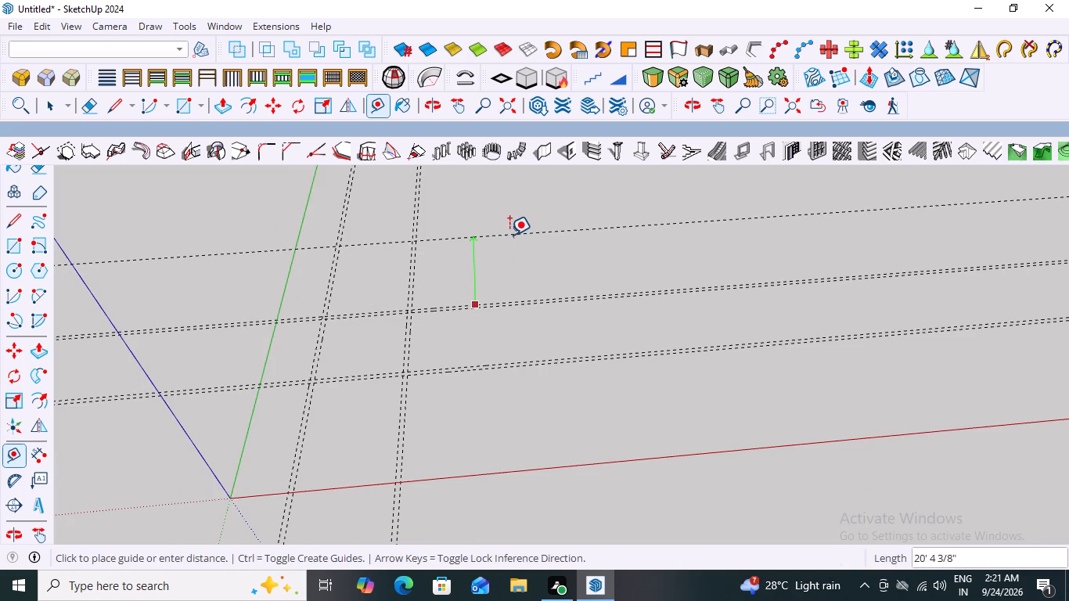
{"action": "left_click", "coordinate": [509, 236]}
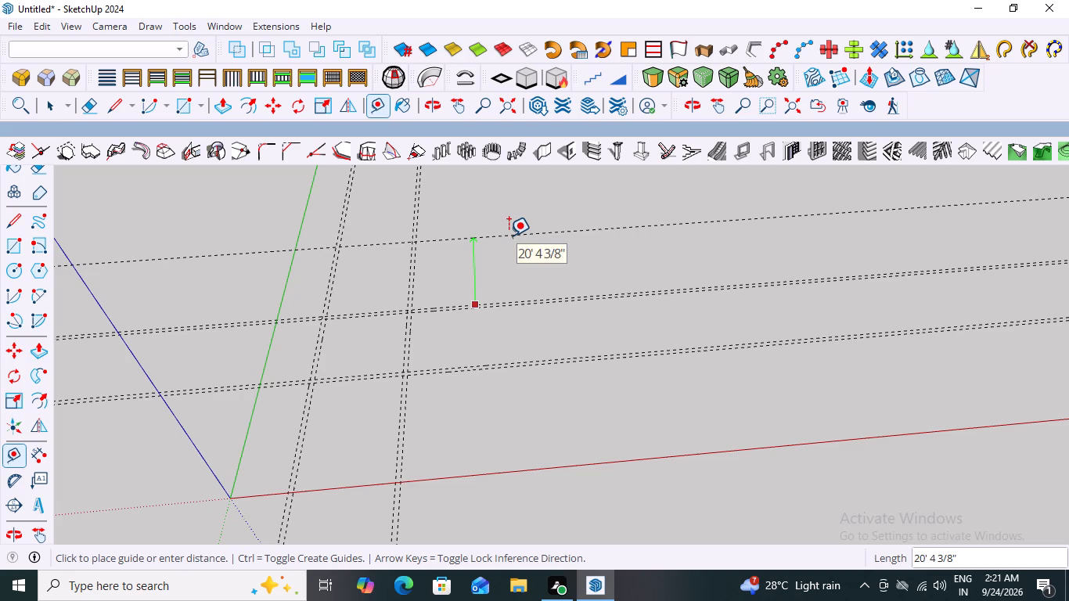
{"action": "left_click", "coordinate": [491, 235]}
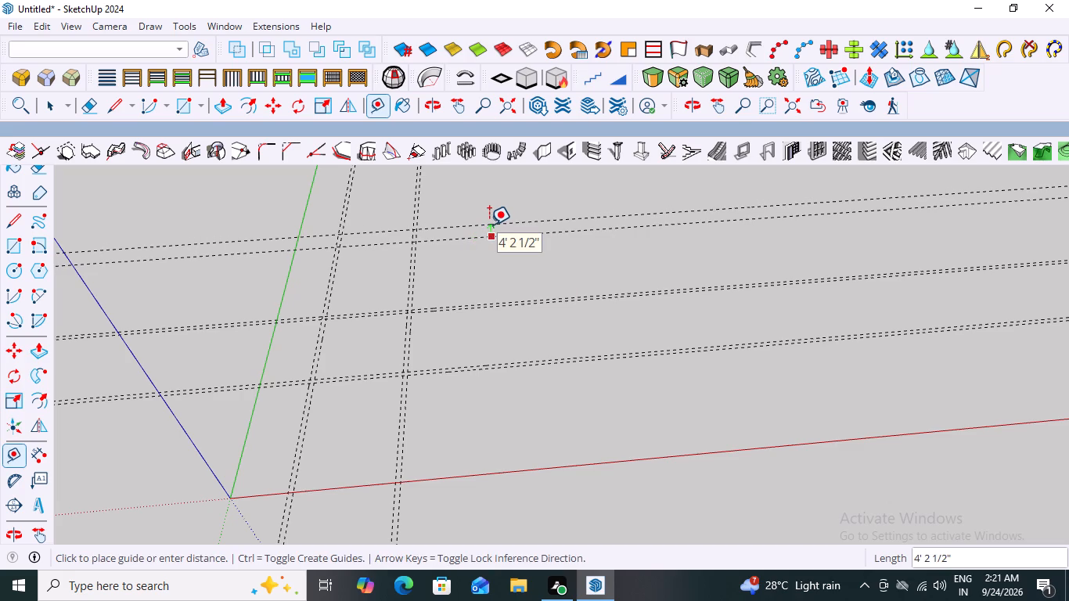
{"action": "key", "text": "9"}
{"action": "key", "text": "shift+quotedbl"}
{"action": "key", "text": "Return"}
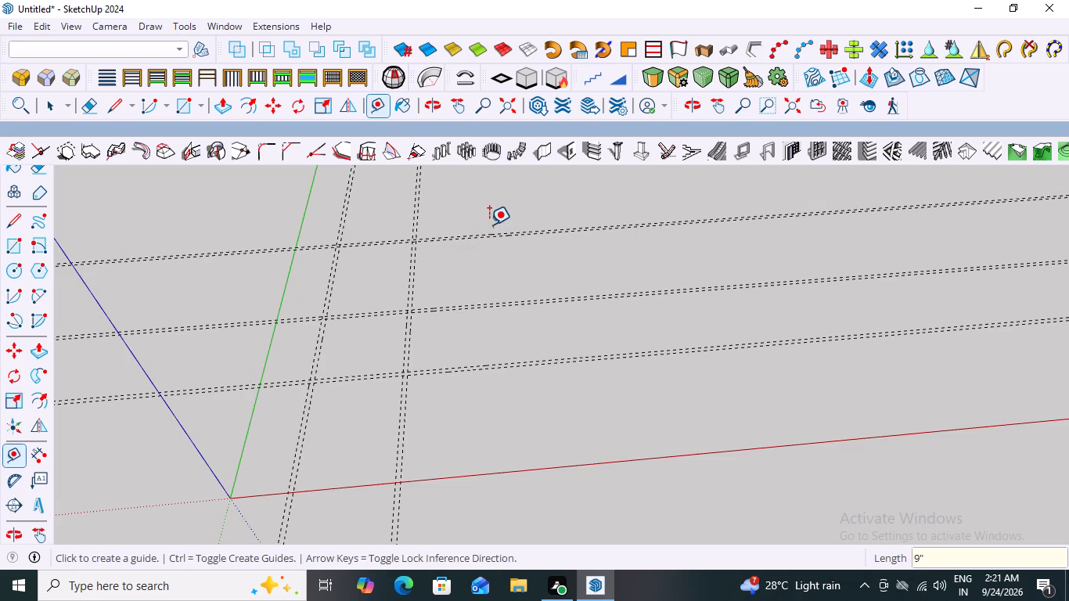
Place a guide about 13' 7" beyond the farthest green-axis-direction guide, and pair it with a parallel guide 9" farther out.
{"action": "scroll", "coordinate": [482, 246], "scroll_direction": "up", "scroll_amount": 2}
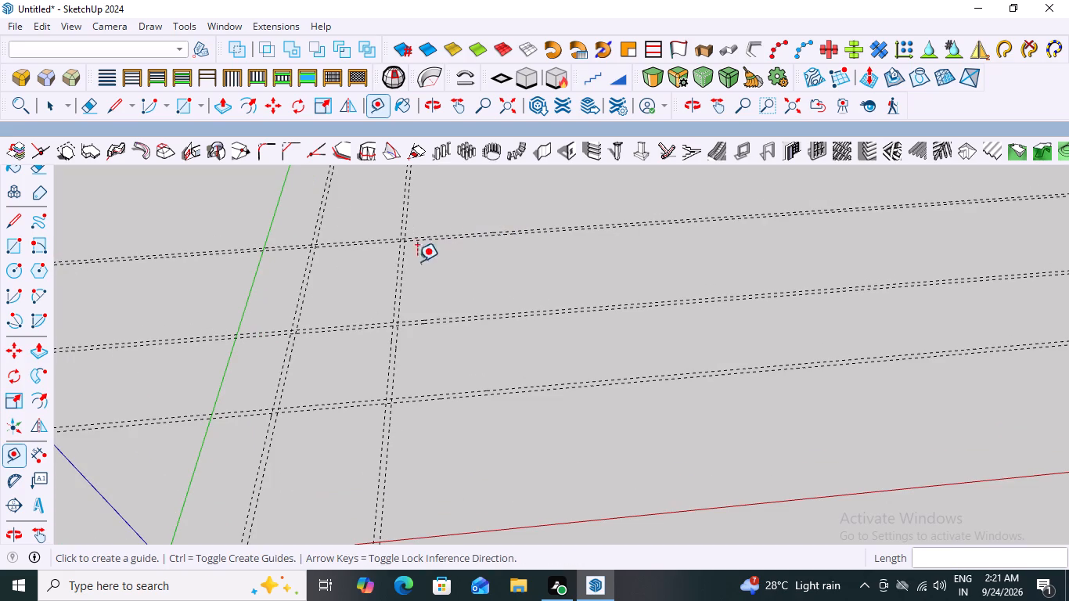
{"action": "left_click", "coordinate": [400, 276]}
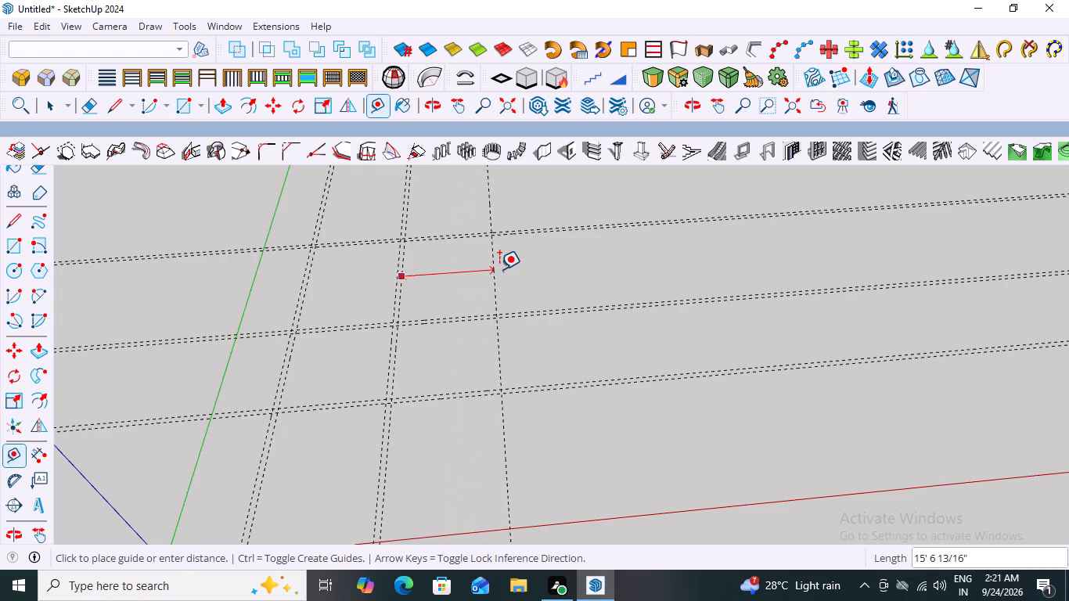
{"action": "scroll", "coordinate": [513, 265], "scroll_direction": "down", "scroll_amount": 5}
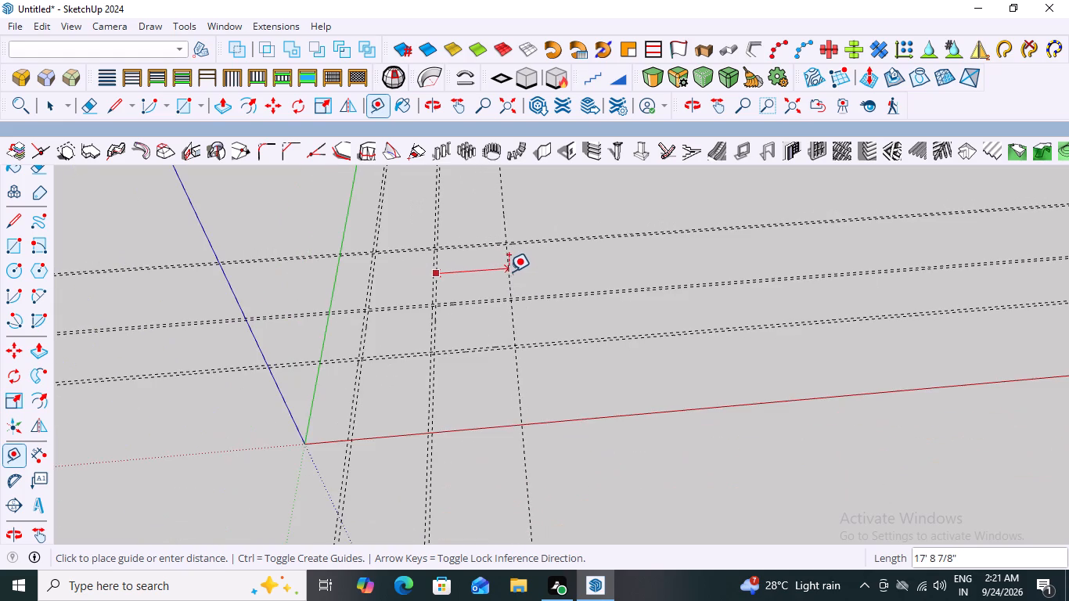
{"action": "middle_click_drag", "start_coordinate": [491, 265], "coordinate": [506, 243]}
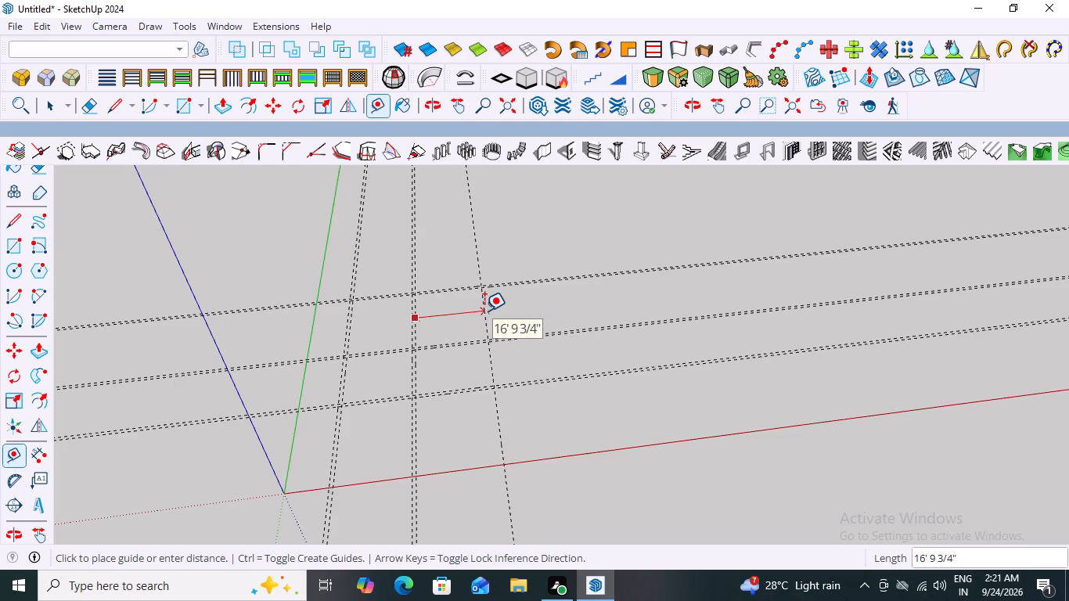
{"action": "scroll", "coordinate": [479, 310], "scroll_direction": "up", "scroll_amount": 1}
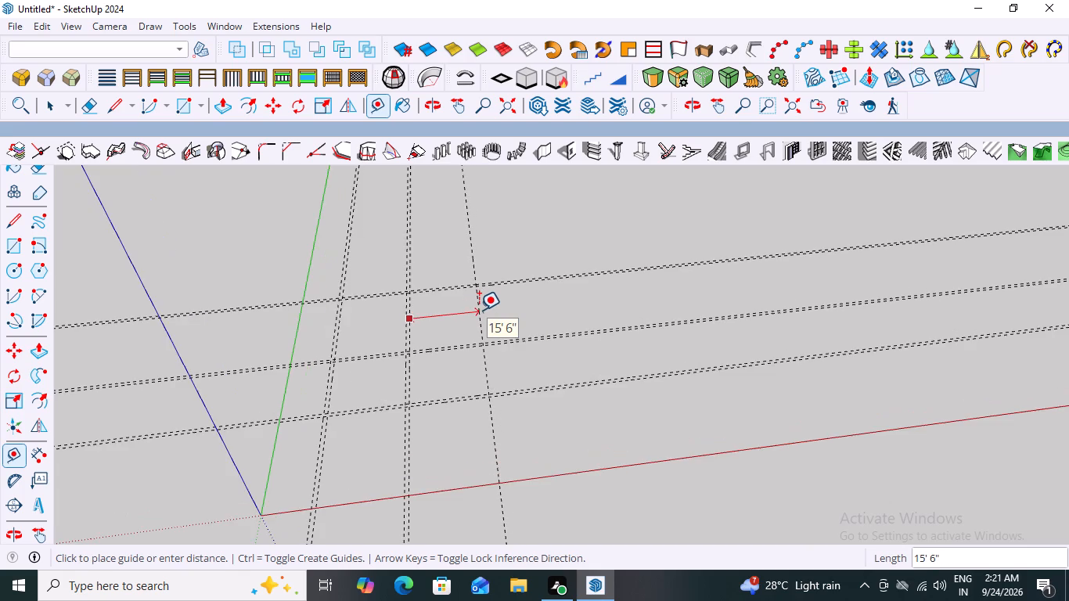
{"action": "scroll", "coordinate": [479, 310], "scroll_direction": "up", "scroll_amount": 3}
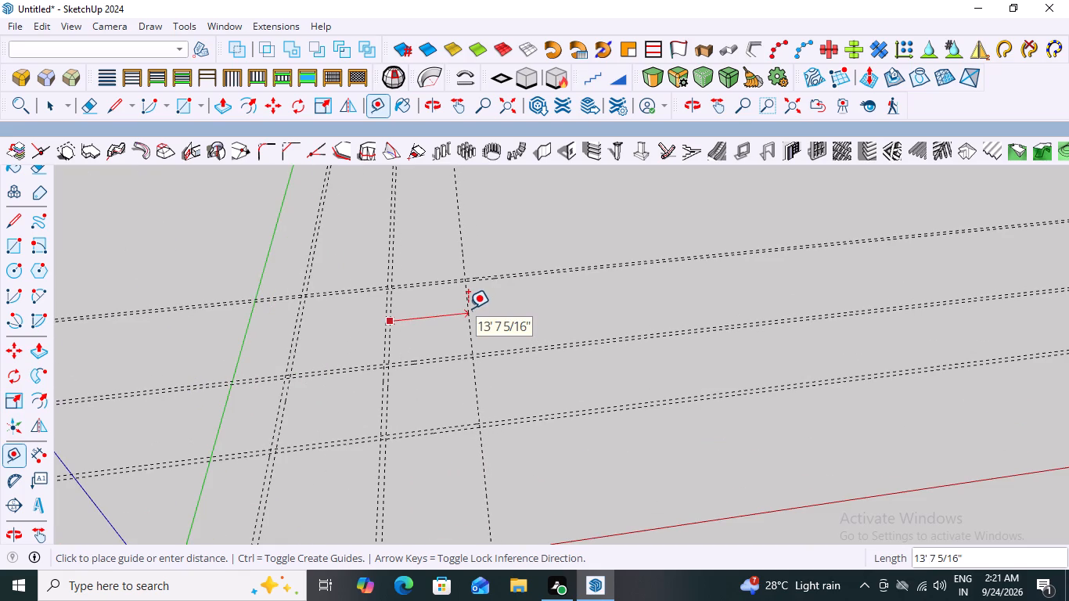
{"action": "left_click", "coordinate": [468, 308]}
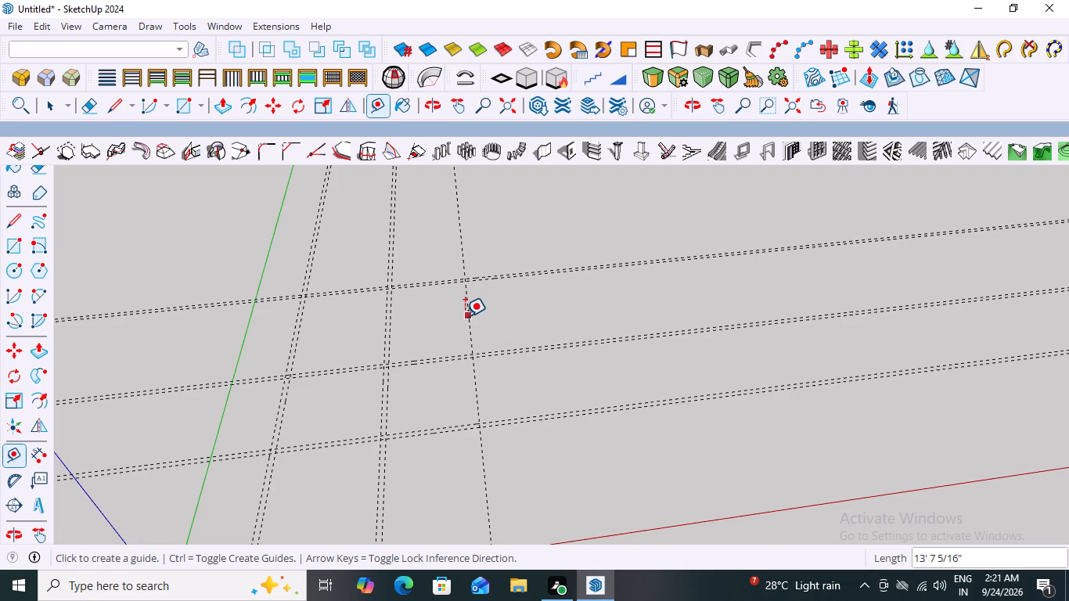
{"action": "left_click", "coordinate": [465, 316]}
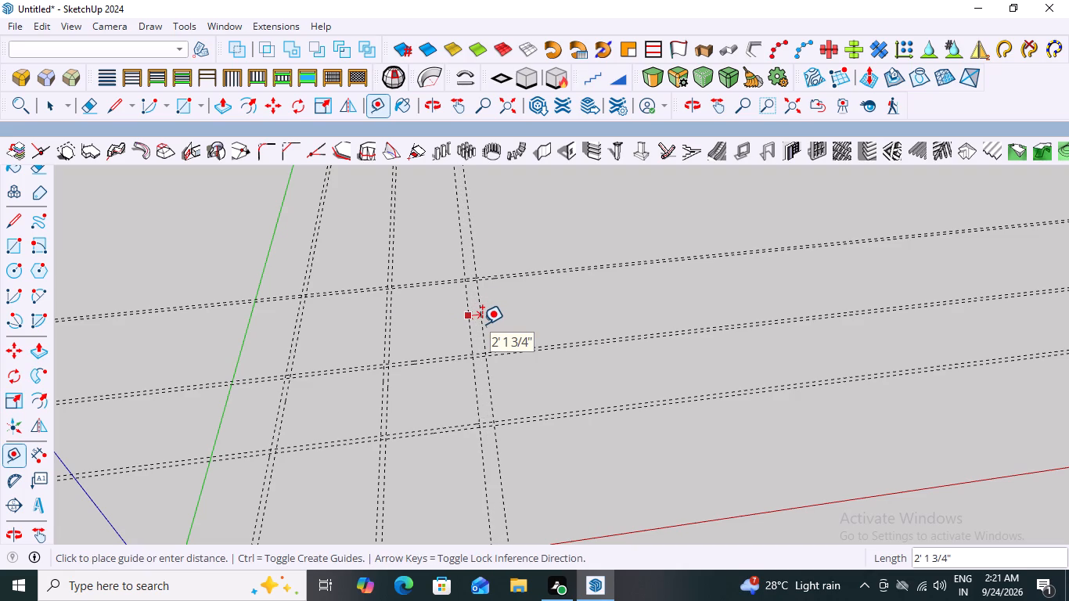
{"action": "key", "text": "9"}
{"action": "key", "text": "shift+quotedbl"}
{"action": "key", "text": "Return"}
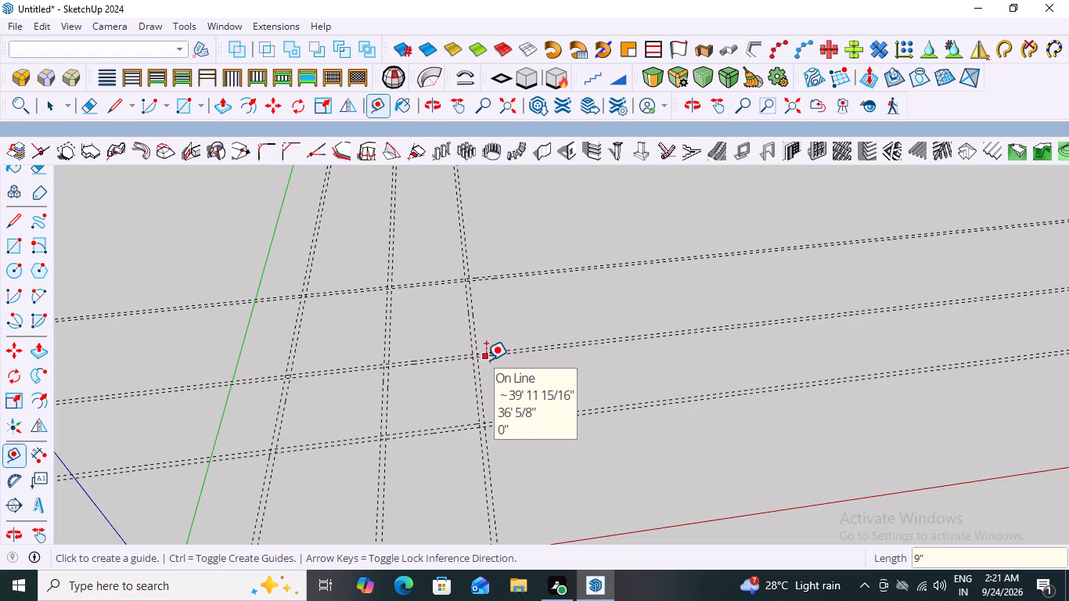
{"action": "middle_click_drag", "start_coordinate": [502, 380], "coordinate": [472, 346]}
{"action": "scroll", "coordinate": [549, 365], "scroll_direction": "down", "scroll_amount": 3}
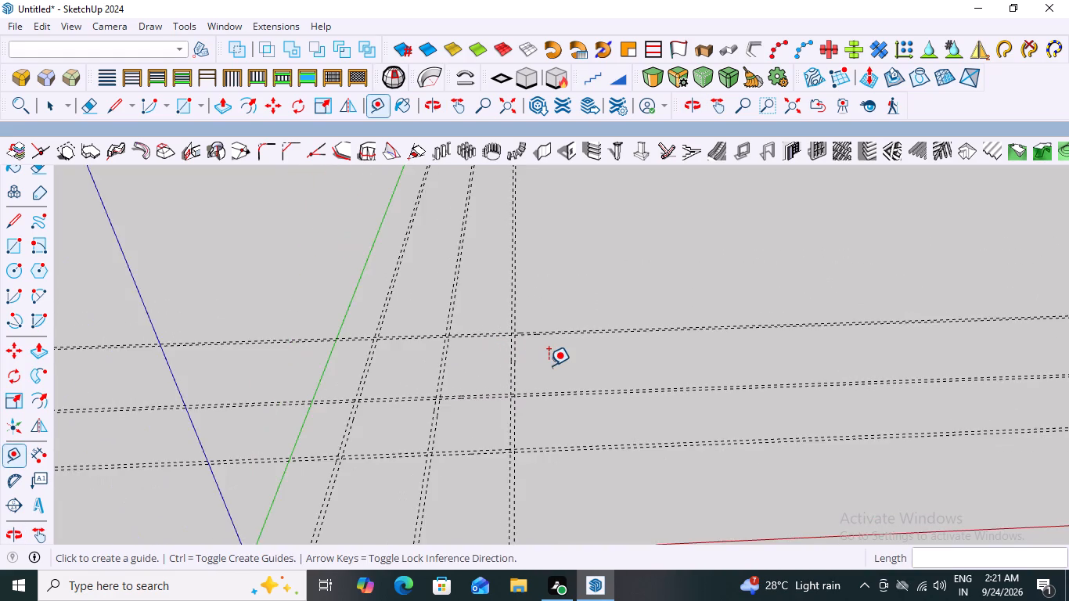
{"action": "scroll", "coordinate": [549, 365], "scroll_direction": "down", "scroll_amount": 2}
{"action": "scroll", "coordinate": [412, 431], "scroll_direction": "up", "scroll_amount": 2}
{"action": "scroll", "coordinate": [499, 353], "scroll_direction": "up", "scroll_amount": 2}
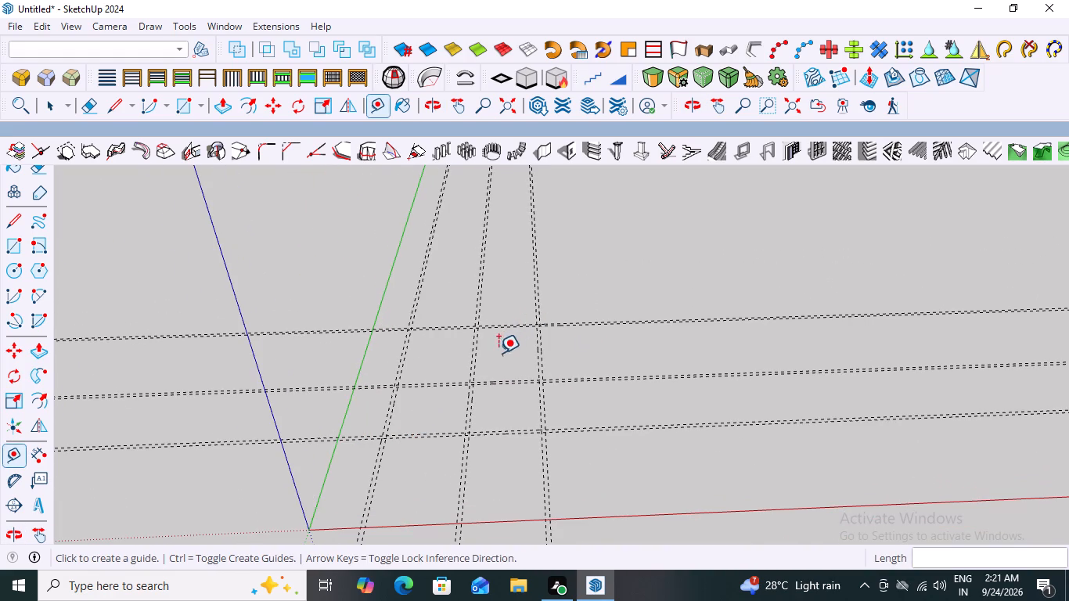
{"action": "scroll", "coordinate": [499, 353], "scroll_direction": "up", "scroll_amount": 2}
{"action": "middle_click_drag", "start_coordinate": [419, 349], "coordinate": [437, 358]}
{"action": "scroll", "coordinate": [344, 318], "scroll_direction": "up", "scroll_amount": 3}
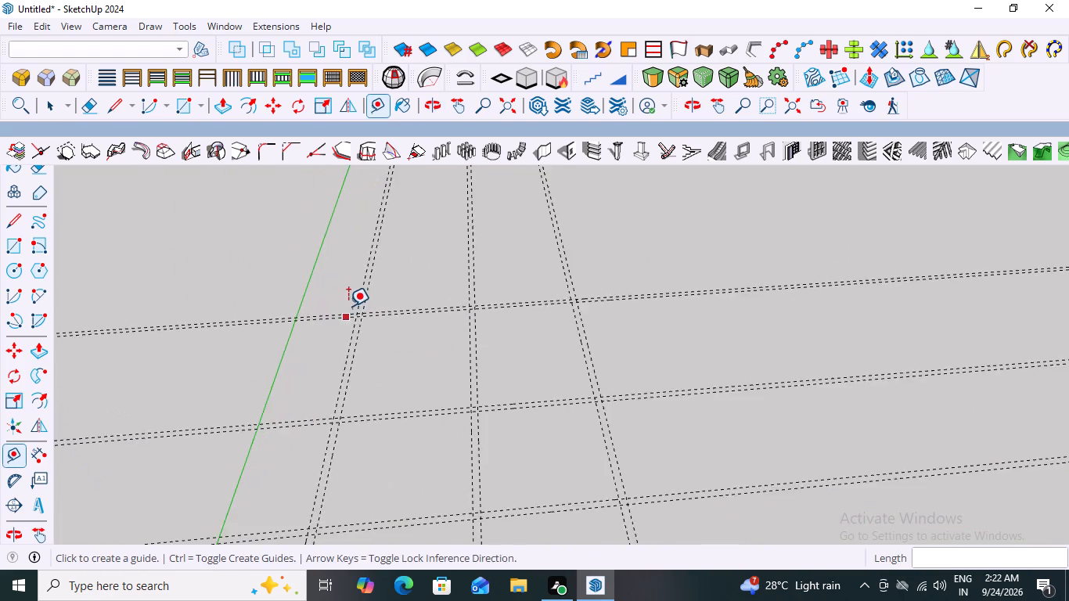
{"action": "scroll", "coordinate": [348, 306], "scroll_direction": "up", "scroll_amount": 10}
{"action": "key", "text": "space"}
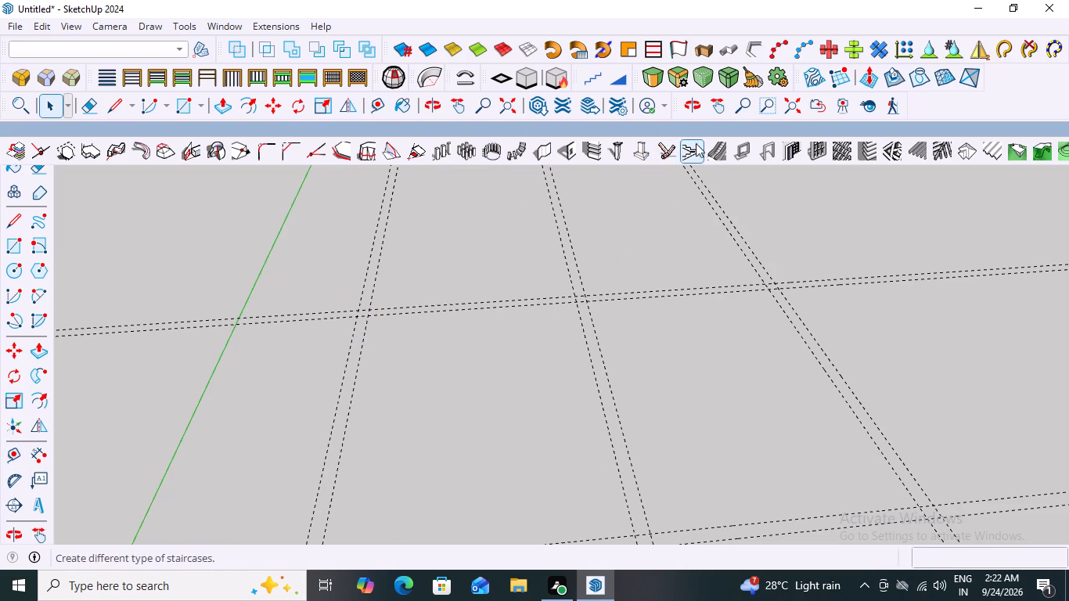
Start a 1001bit vertical wall of type 1 with a thickness of 9" and a height of 10'.
{"action": "left_click", "coordinate": [543, 150]}
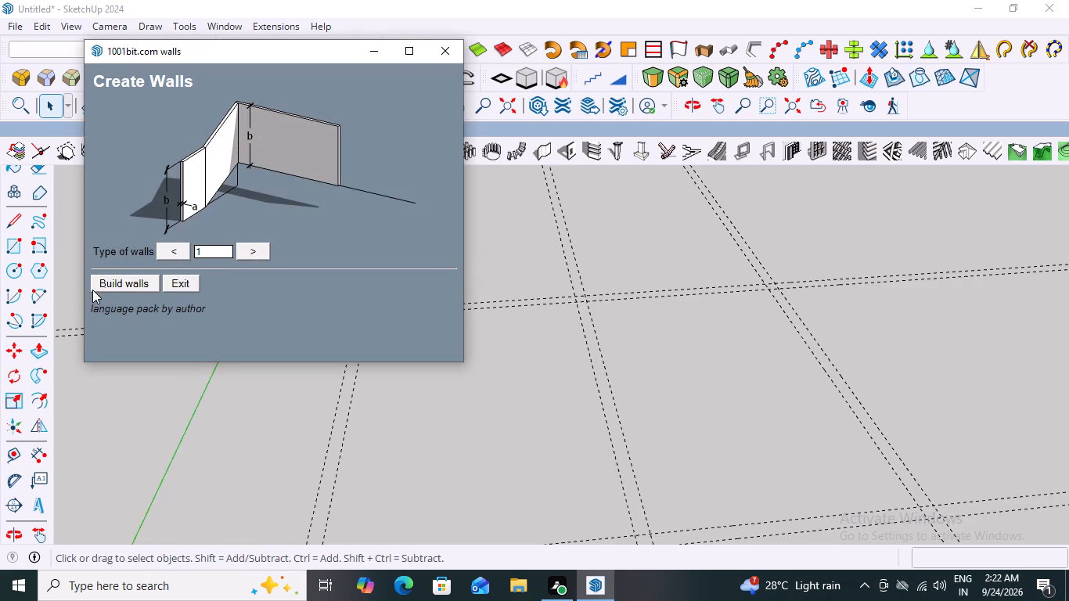
{"action": "left_click", "coordinate": [145, 284]}
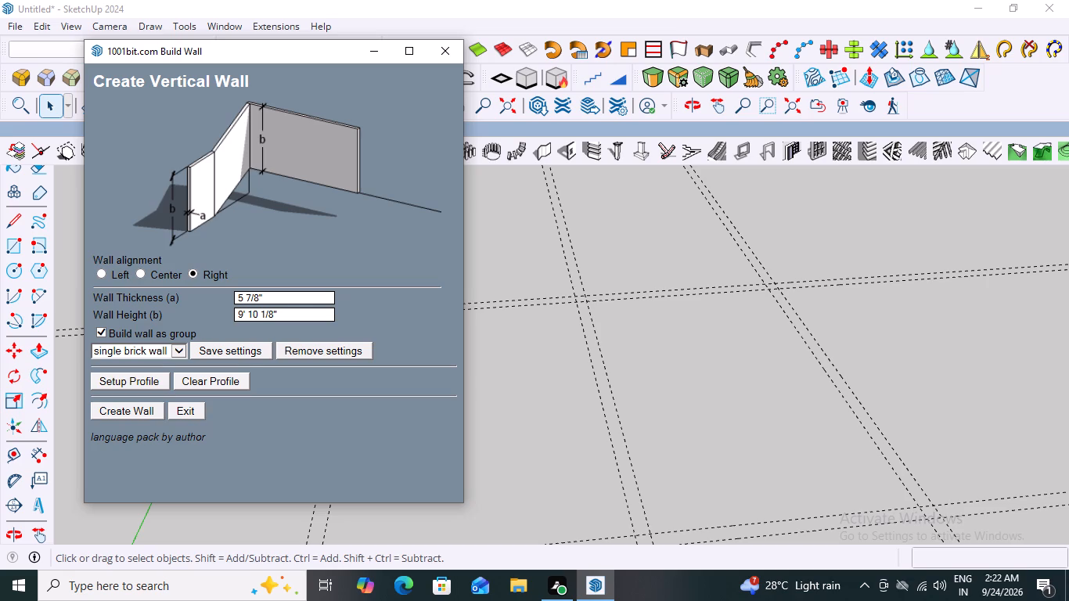
{"action": "left_click", "coordinate": [286, 300]}
{"action": "key", "text": "BackSpace"}
{"action": "key", "text": "9"}
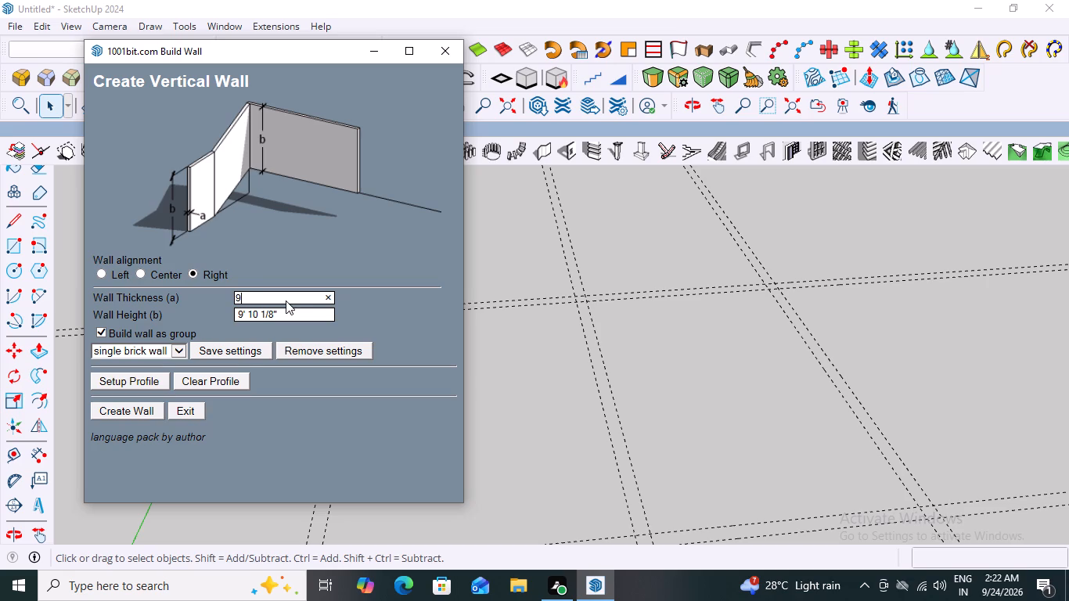
{"action": "key", "text": "shift+quotedbl"}
{"action": "left_click", "coordinate": [287, 315]}
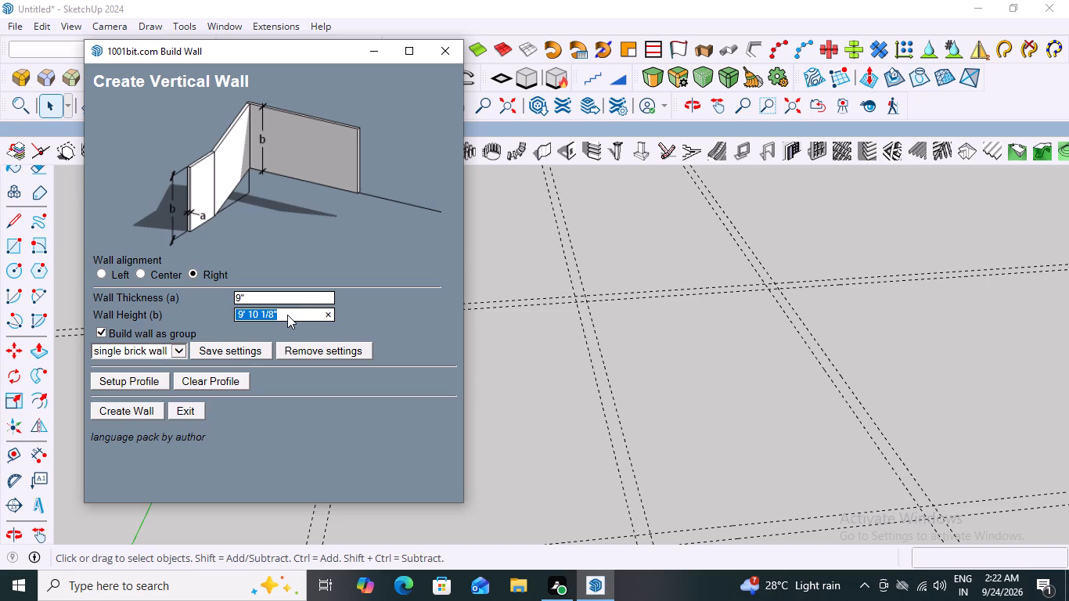
{"action": "key", "text": "BackSpace"}
{"action": "key", "text": "1"}
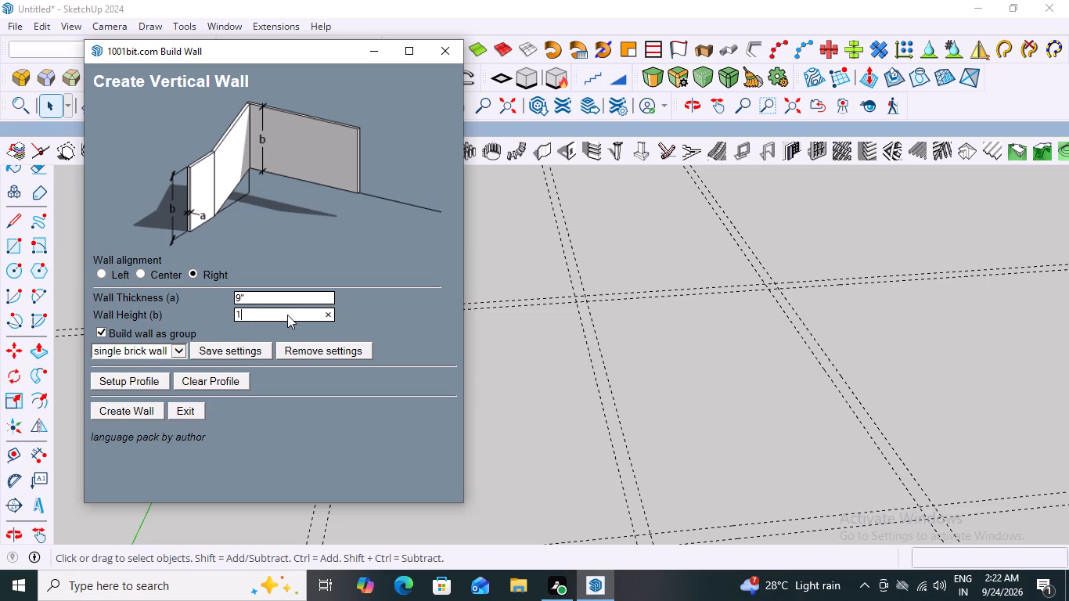
{"action": "type", "text": "0'"}
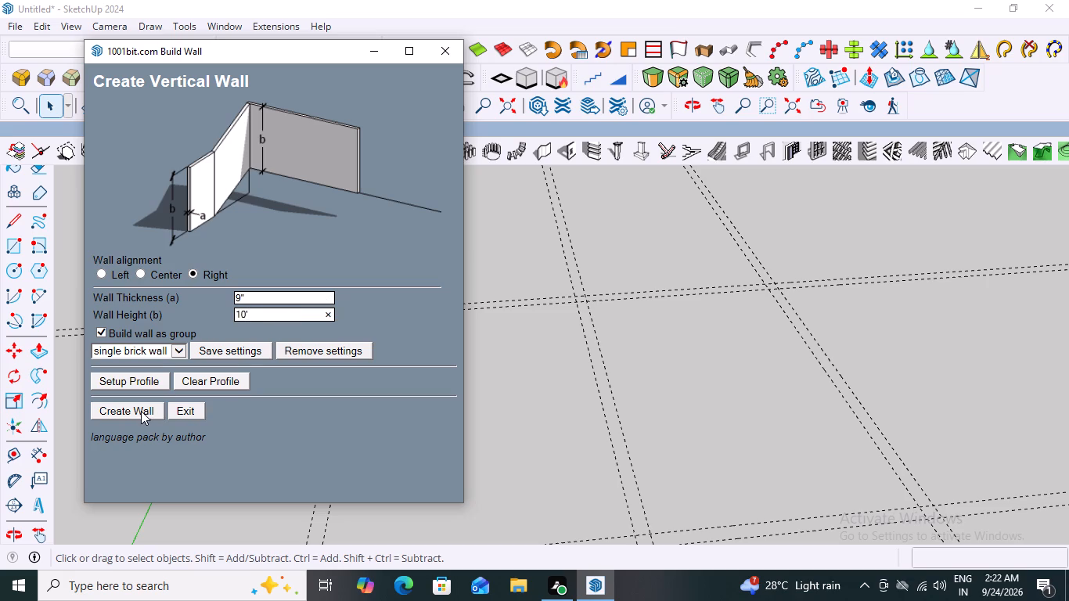
{"action": "left_click", "coordinate": [139, 410]}
Start the wall at the outer corner where the farthest red-direction guide meets the nearest green-direction guide, and run it 37' 1 5/16" to the nearest red-direction guide.
{"action": "scroll", "coordinate": [429, 329], "scroll_direction": "down", "scroll_amount": 7}
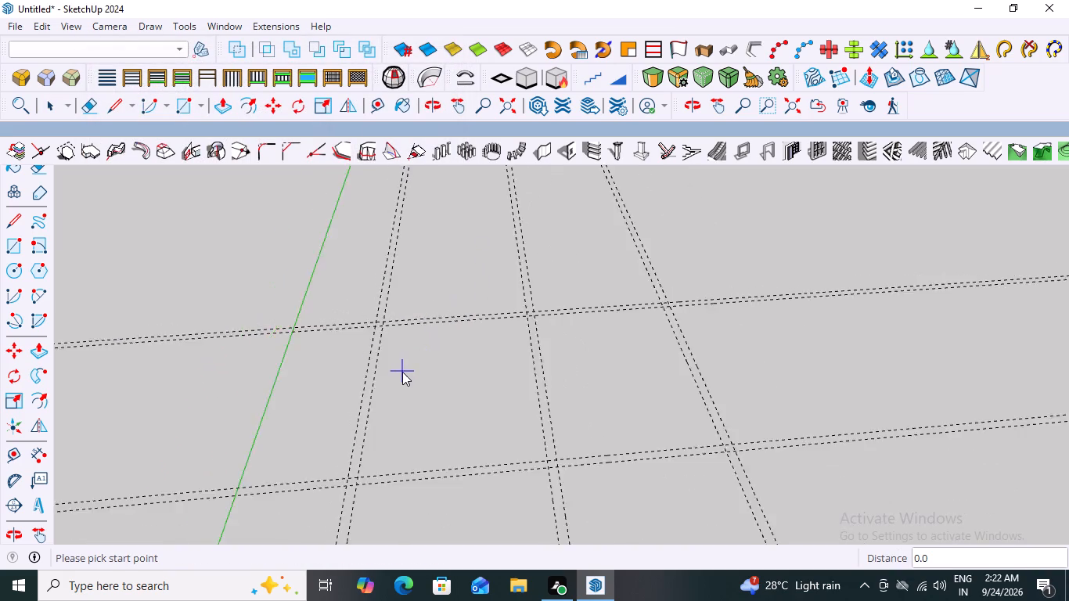
{"action": "scroll", "coordinate": [402, 372], "scroll_direction": "down", "scroll_amount": 11}
{"action": "scroll", "coordinate": [367, 394], "scroll_direction": "up", "scroll_amount": 9}
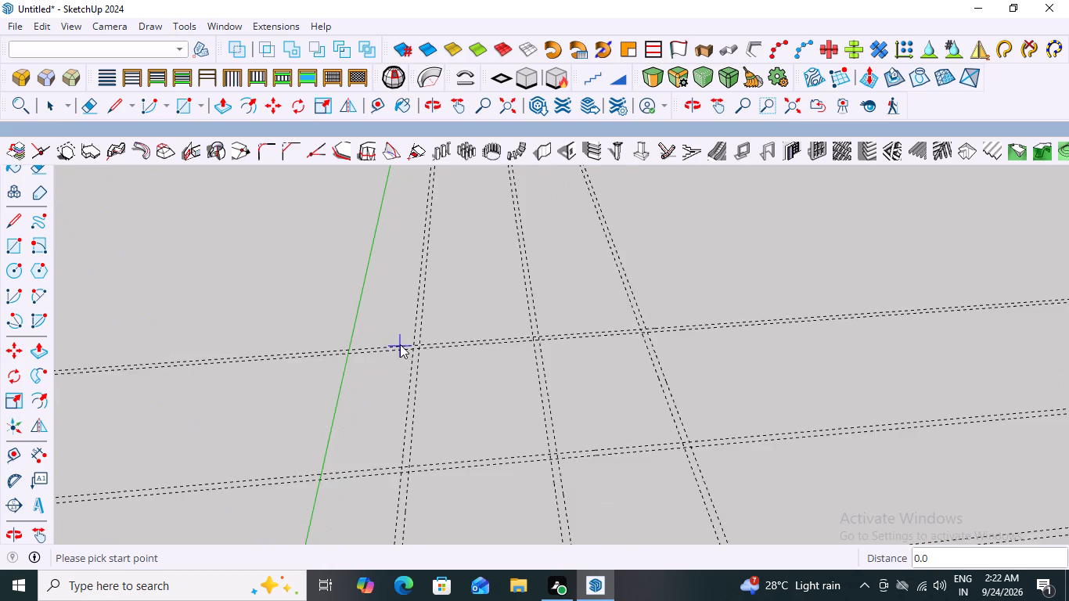
{"action": "scroll", "coordinate": [400, 344], "scroll_direction": "up", "scroll_amount": 15}
{"action": "scroll", "coordinate": [506, 286], "scroll_direction": "down", "scroll_amount": 7}
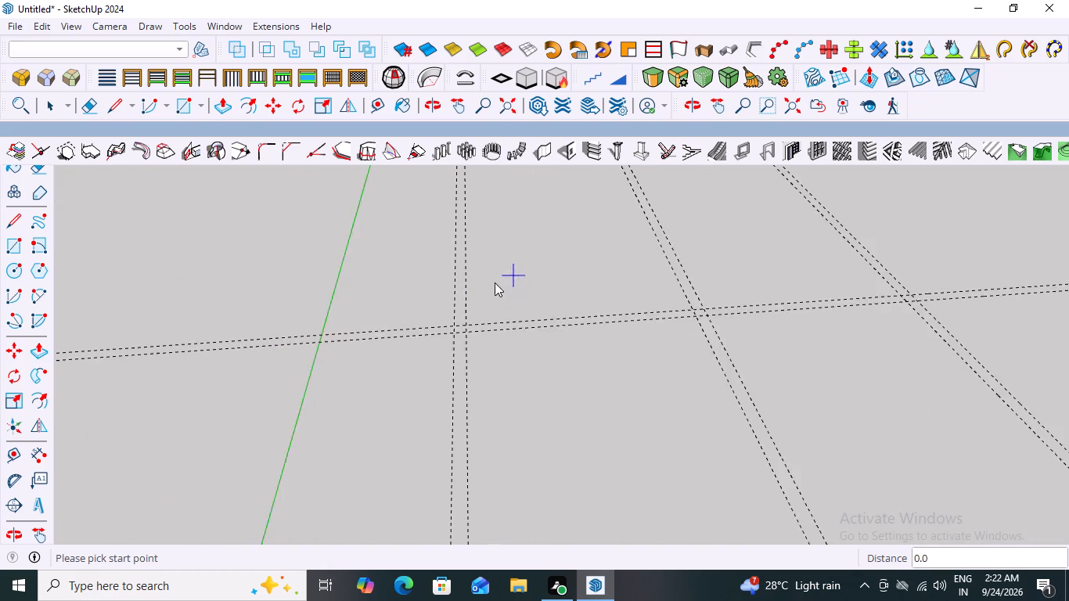
{"action": "scroll", "coordinate": [495, 283], "scroll_direction": "down", "scroll_amount": 20}
{"action": "scroll", "coordinate": [495, 283], "scroll_direction": "down", "scroll_amount": 5}
{"action": "scroll", "coordinate": [420, 360], "scroll_direction": "up", "scroll_amount": 2}
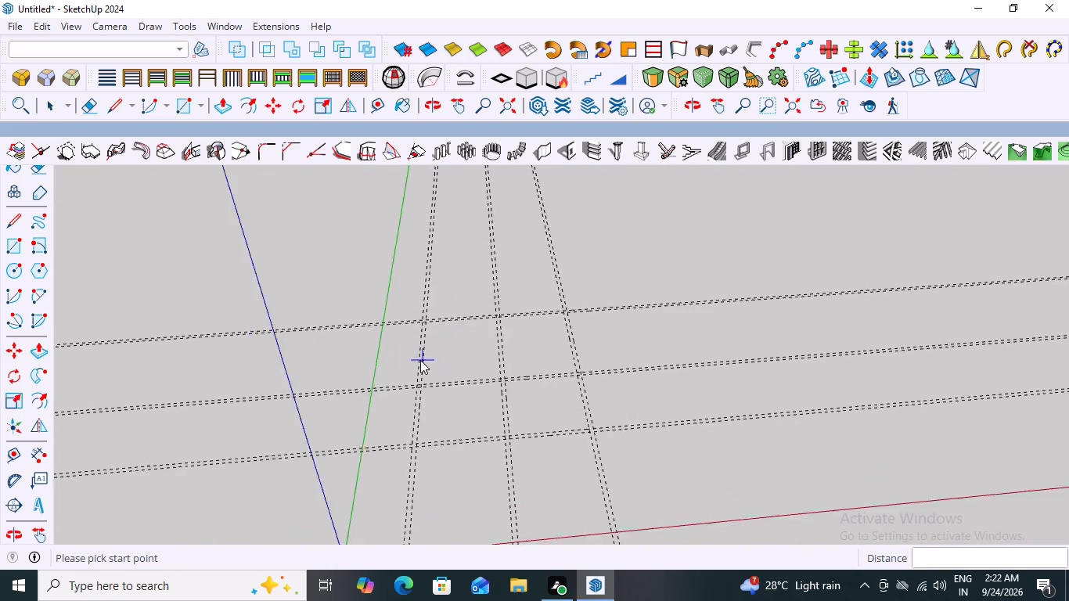
{"action": "scroll", "coordinate": [420, 360], "scroll_direction": "up", "scroll_amount": 18}
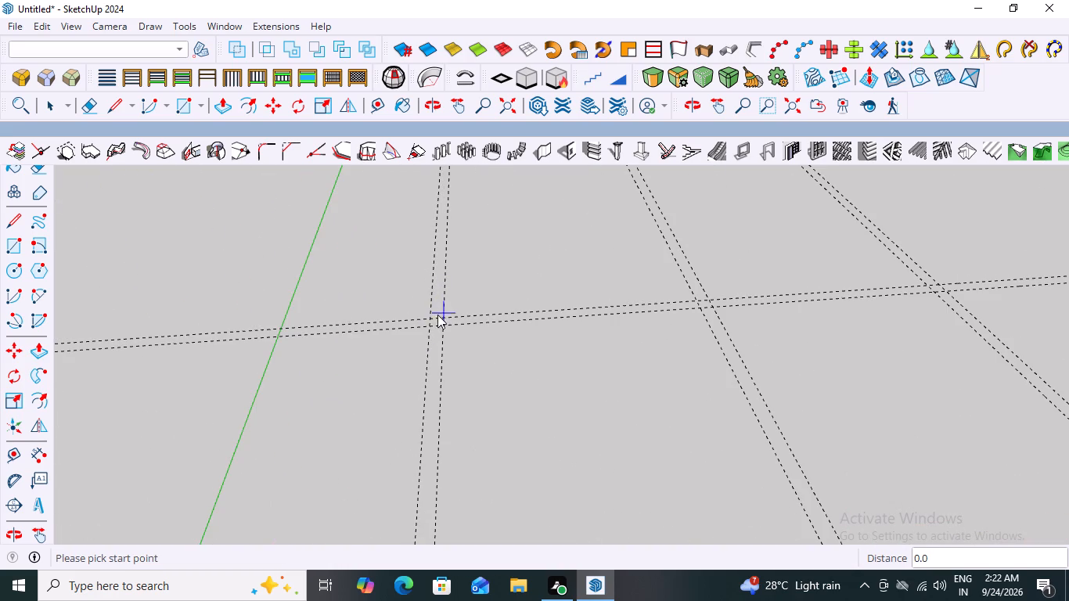
{"action": "left_click", "coordinate": [429, 316]}
{"action": "scroll", "coordinate": [436, 365], "scroll_direction": "down", "scroll_amount": 5}
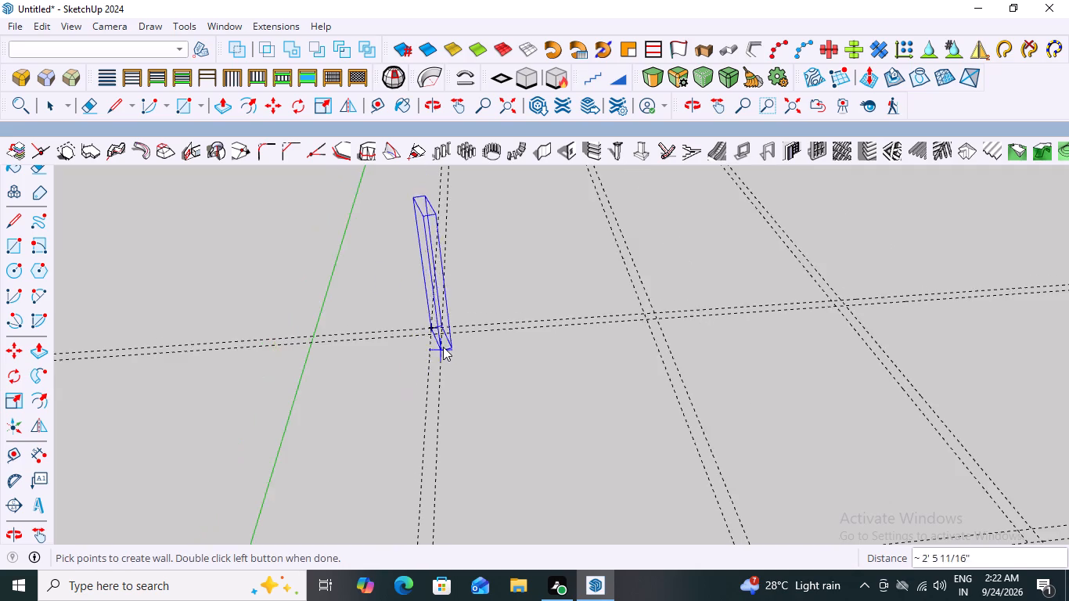
{"action": "scroll", "coordinate": [443, 347], "scroll_direction": "down", "scroll_amount": 12}
{"action": "scroll", "coordinate": [461, 460], "scroll_direction": "up", "scroll_amount": 3}
{"action": "scroll", "coordinate": [462, 423], "scroll_direction": "down", "scroll_amount": 3}
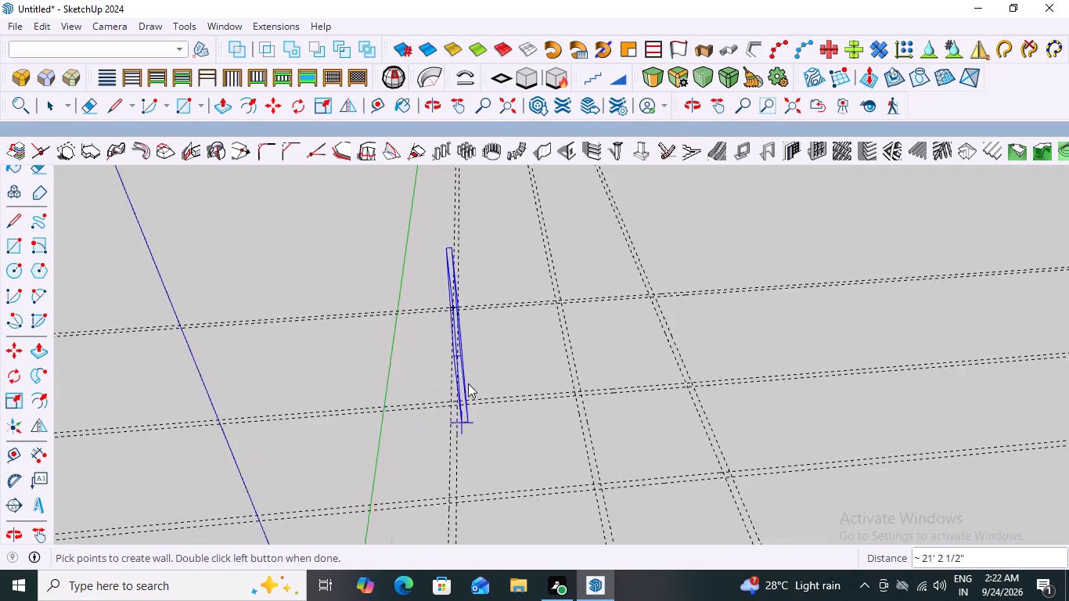
{"action": "scroll", "coordinate": [468, 383], "scroll_direction": "down", "scroll_amount": 5}
{"action": "scroll", "coordinate": [459, 502], "scroll_direction": "up", "scroll_amount": 17}
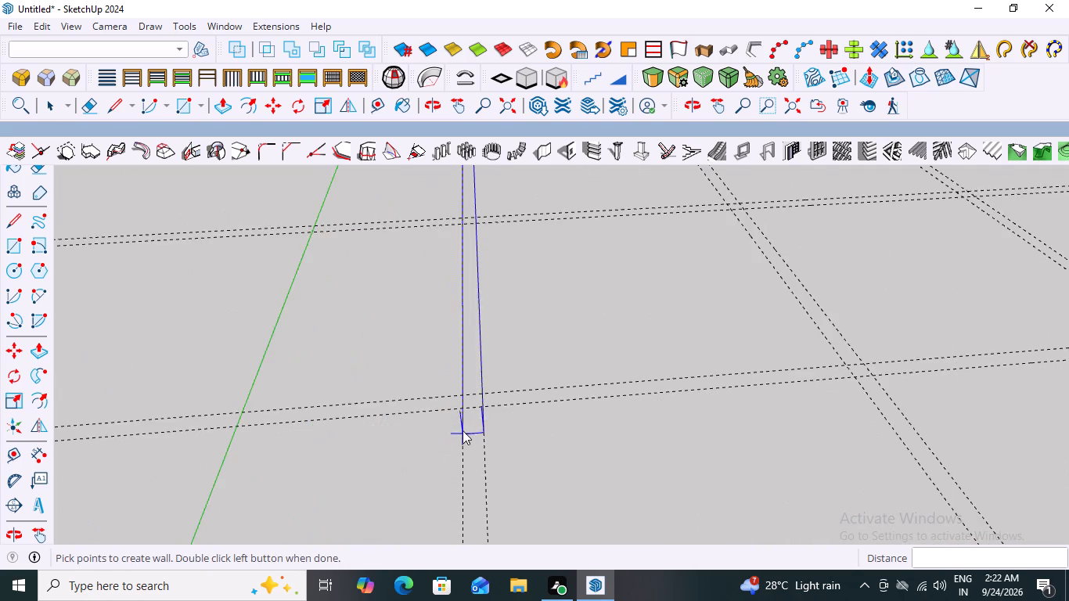
{"action": "scroll", "coordinate": [463, 430], "scroll_direction": "up", "scroll_amount": 4}
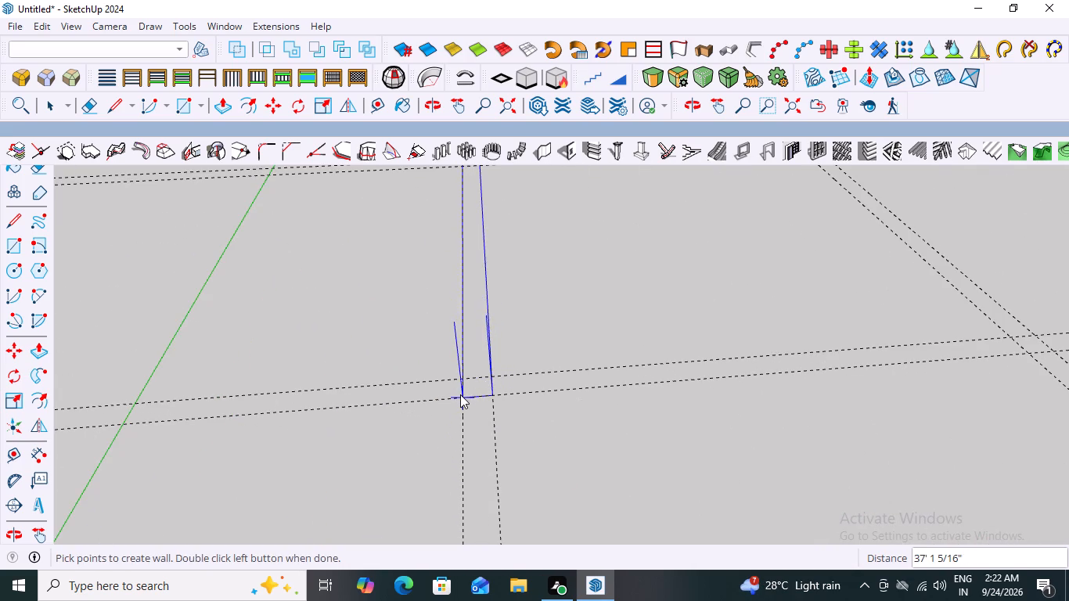
{"action": "scroll", "coordinate": [463, 395], "scroll_direction": "down", "scroll_amount": 17}
{"action": "scroll", "coordinate": [463, 390], "scroll_direction": "up", "scroll_amount": 4}
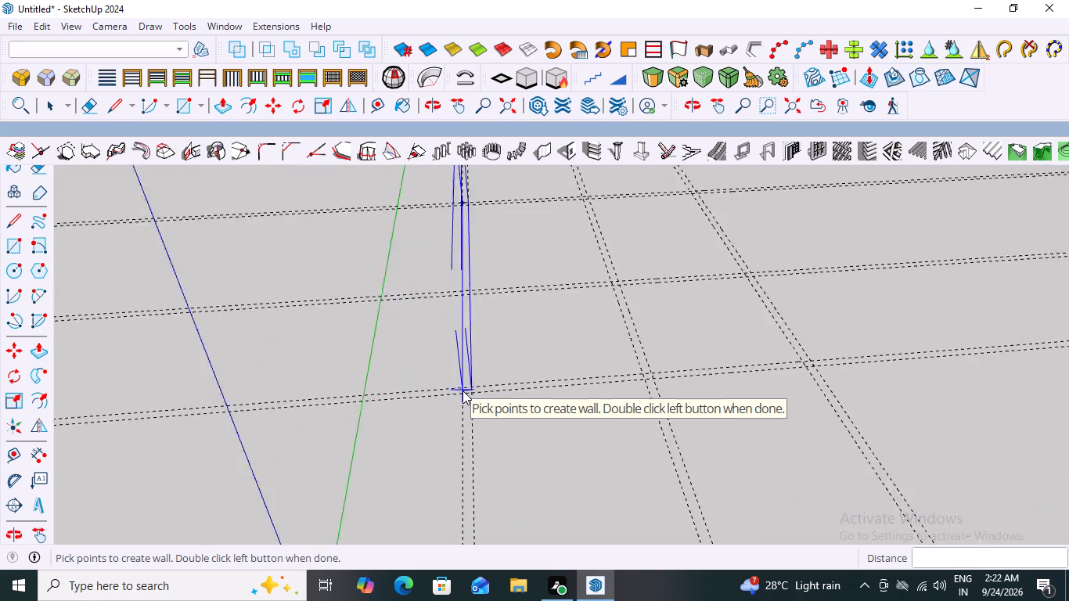
{"action": "scroll", "coordinate": [463, 390], "scroll_direction": "up", "scroll_amount": 5}
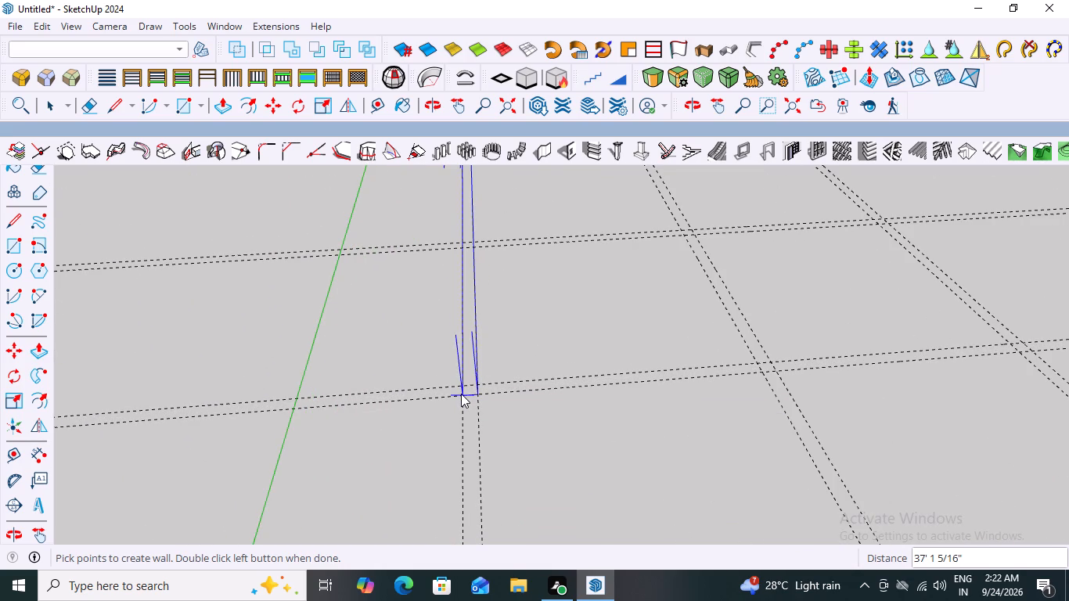
{"action": "left_click", "coordinate": [462, 394]}
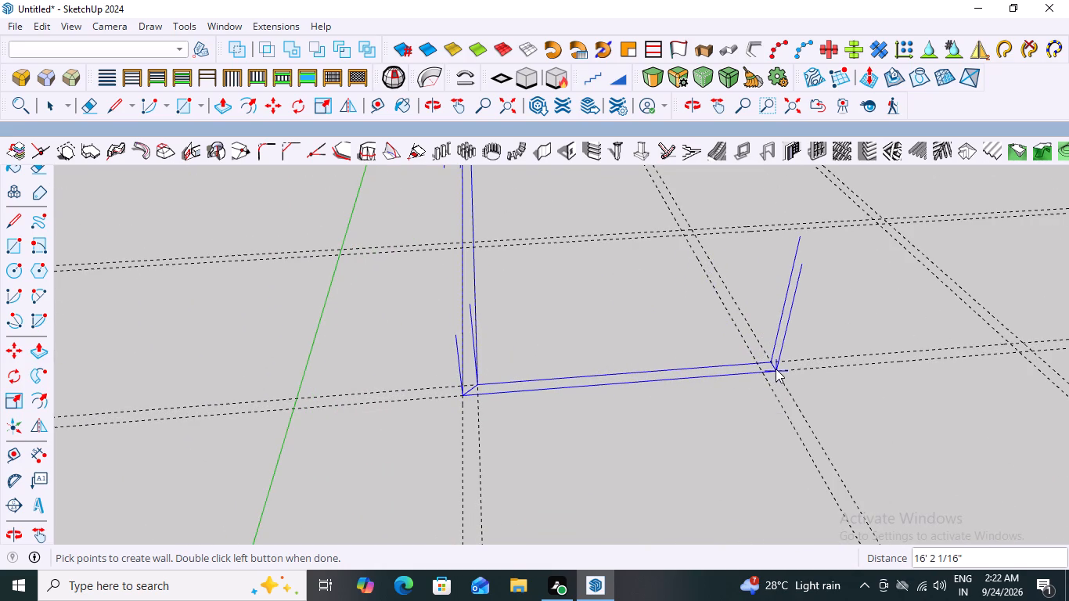
Continue the wall along the guides as a stepped side of 16' 2 1/16", 15' 2 15/16" inward, and 14' 4 5/16" to the farthest green-direction guide.
{"action": "left_click", "coordinate": [776, 369]}
{"action": "scroll", "coordinate": [696, 326], "scroll_direction": "down", "scroll_amount": 11}
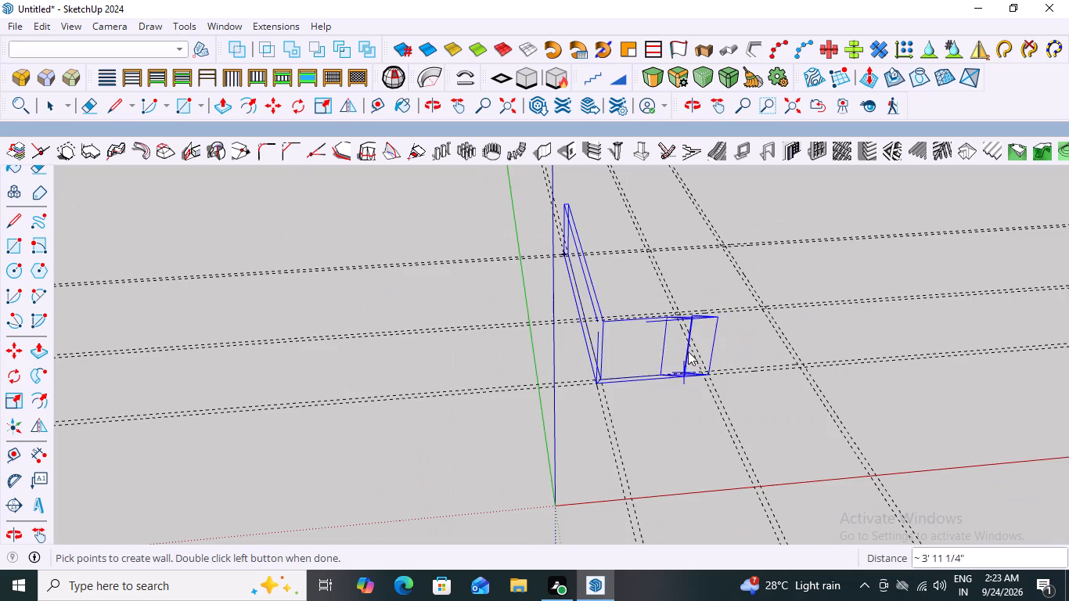
{"action": "scroll", "coordinate": [687, 329], "scroll_direction": "up", "scroll_amount": 14}
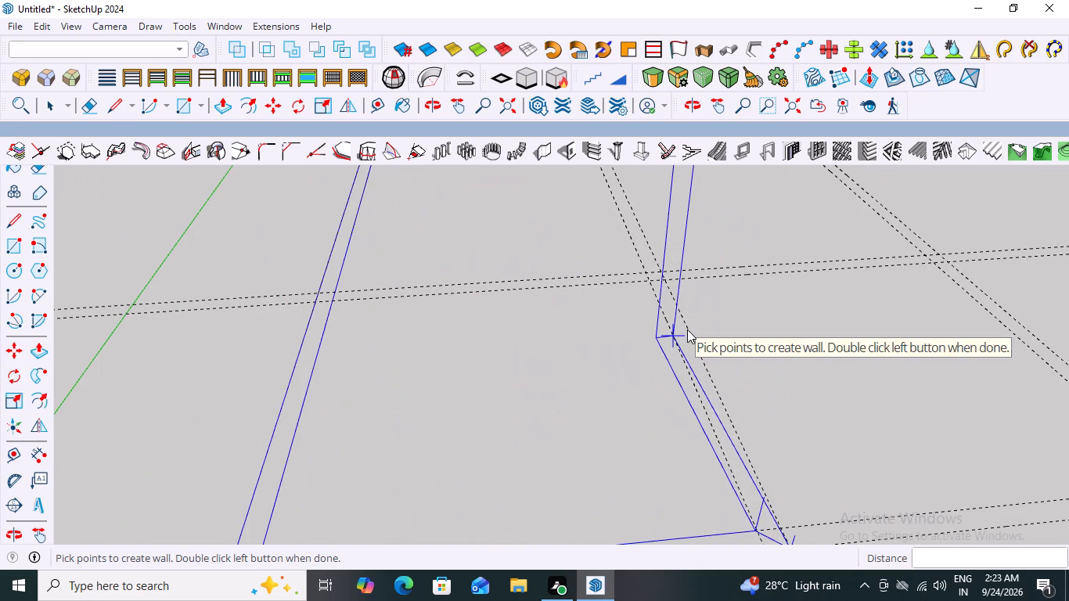
{"action": "left_click", "coordinate": [665, 279]}
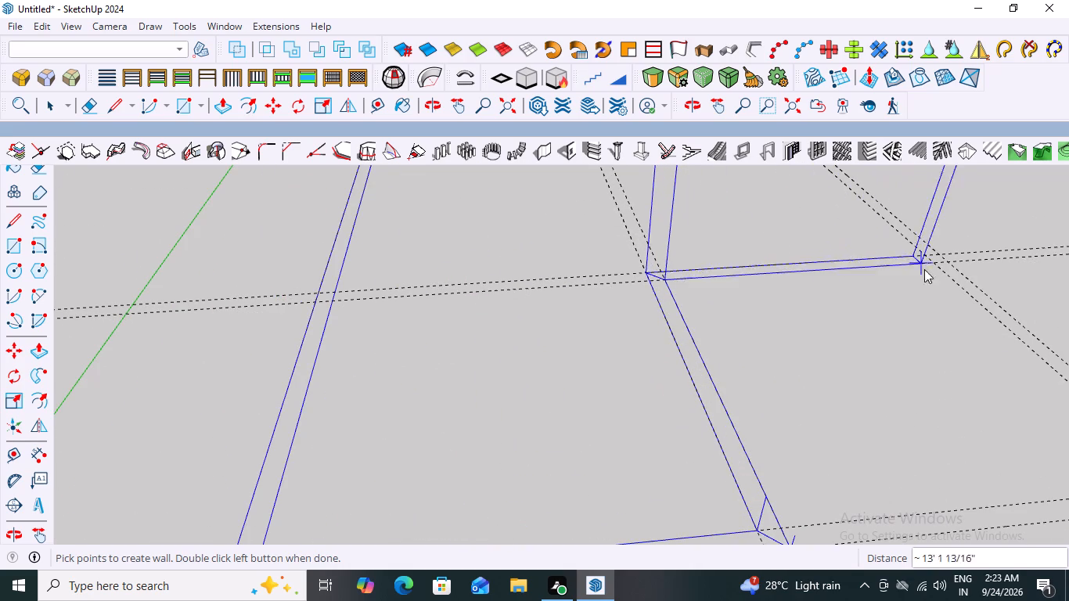
{"action": "scroll", "coordinate": [909, 284], "scroll_direction": "down", "scroll_amount": 12}
{"action": "scroll", "coordinate": [903, 272], "scroll_direction": "up", "scroll_amount": 9}
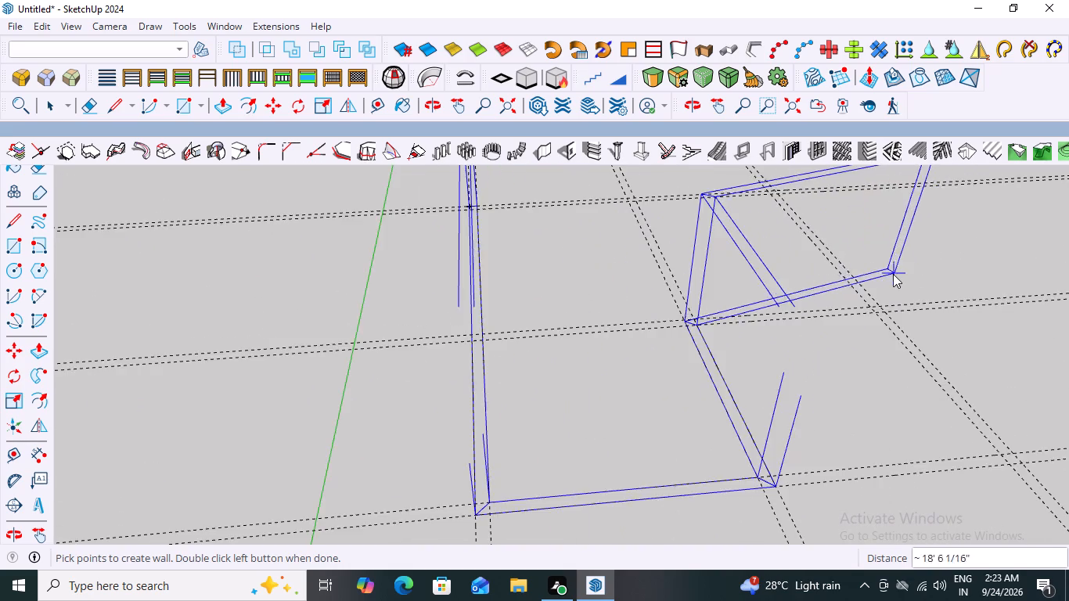
{"action": "scroll", "coordinate": [893, 274], "scroll_direction": "up", "scroll_amount": 2}
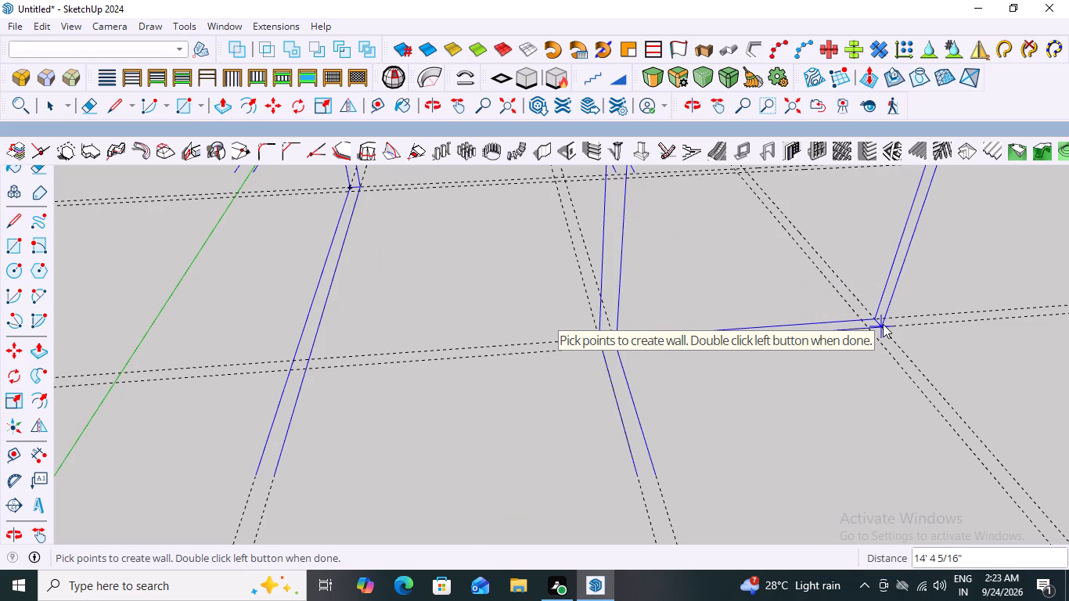
{"action": "left_click", "coordinate": [883, 326]}
Close the L-shaped wall loop with a 21' 10 3/8" side to the farthest red-direction guide and a 30' 6 3/8" side back to the start.
{"action": "scroll", "coordinate": [783, 362], "scroll_direction": "down", "scroll_amount": 10}
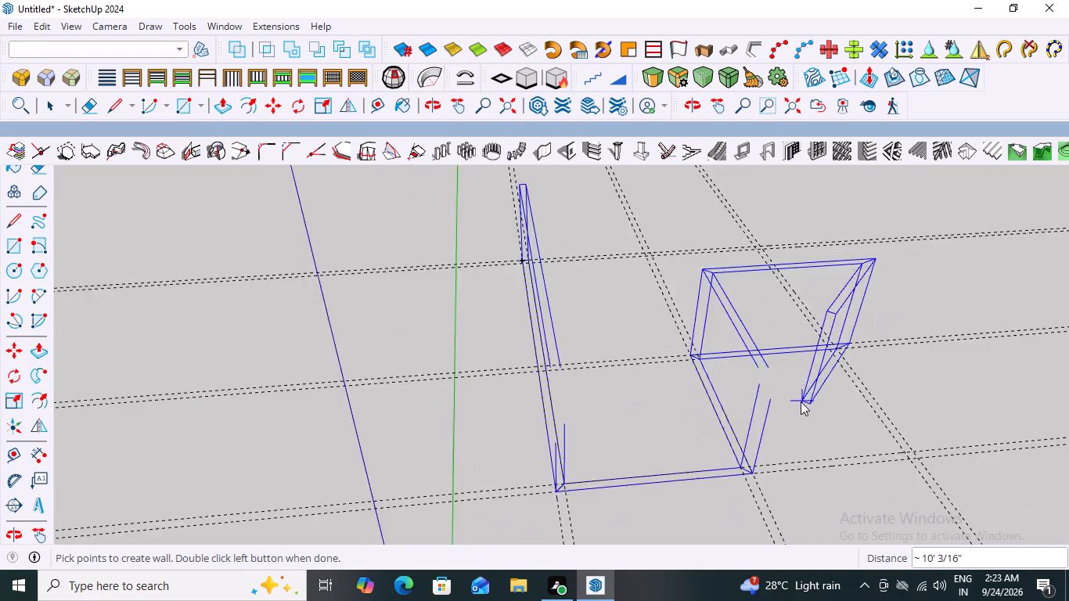
{"action": "scroll", "coordinate": [801, 401], "scroll_direction": "down", "scroll_amount": 3}
{"action": "scroll", "coordinate": [783, 254], "scroll_direction": "up", "scroll_amount": 16}
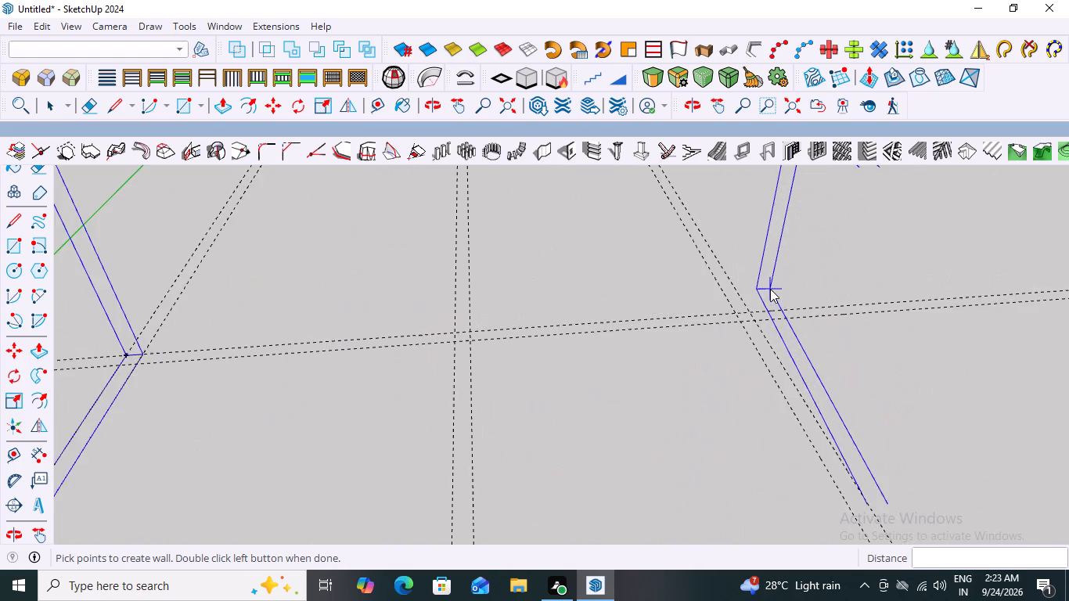
{"action": "scroll", "coordinate": [770, 289], "scroll_direction": "up", "scroll_amount": 5}
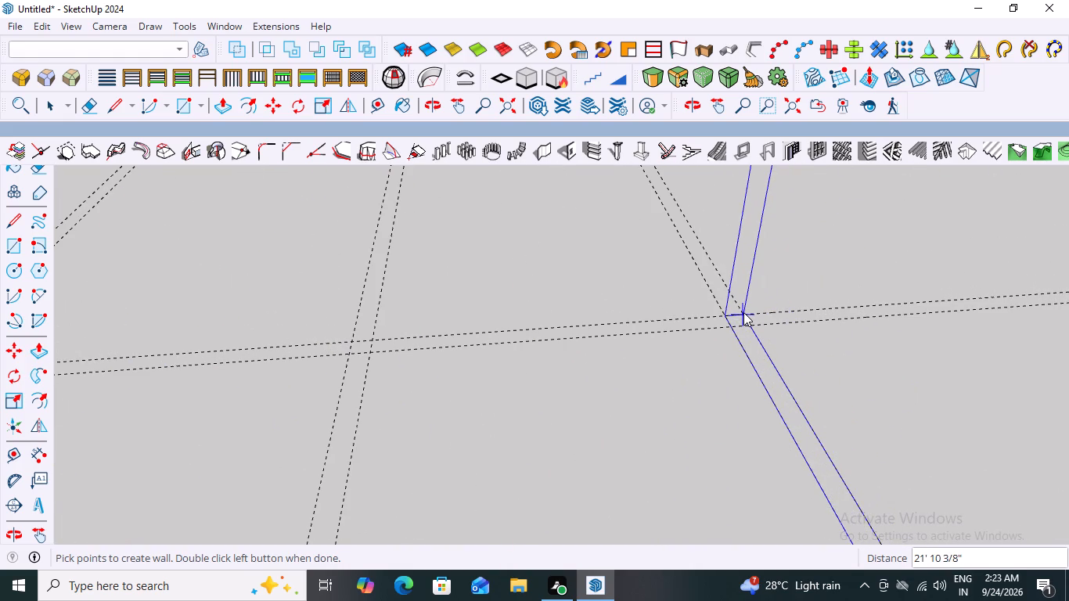
{"action": "left_click", "coordinate": [743, 312]}
{"action": "scroll", "coordinate": [571, 306], "scroll_direction": "down", "scroll_amount": 10}
{"action": "scroll", "coordinate": [319, 329], "scroll_direction": "up", "scroll_amount": 2}
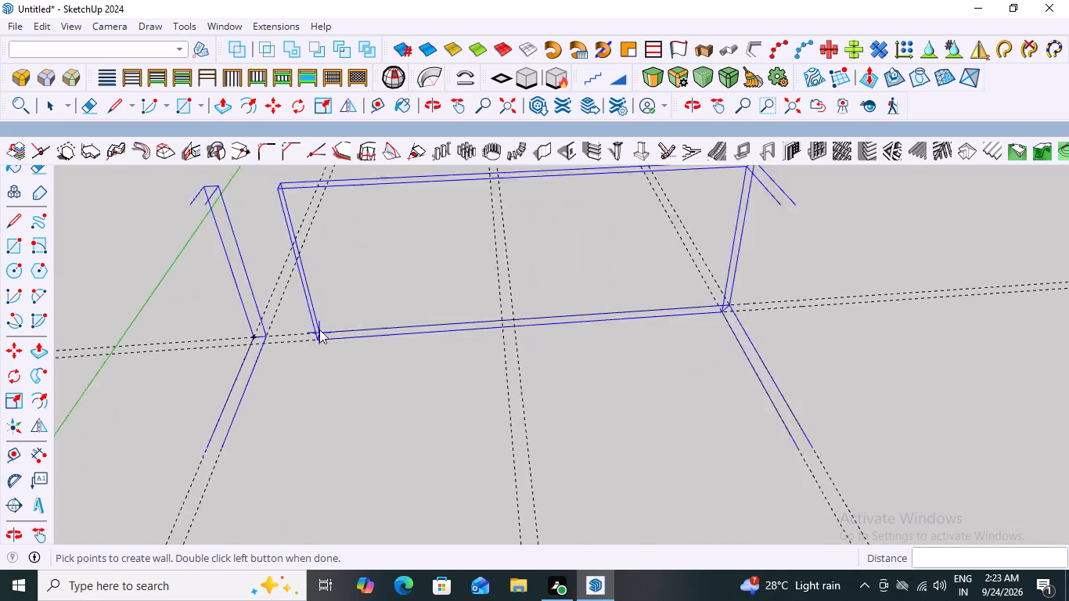
{"action": "scroll", "coordinate": [319, 329], "scroll_direction": "up", "scroll_amount": 7}
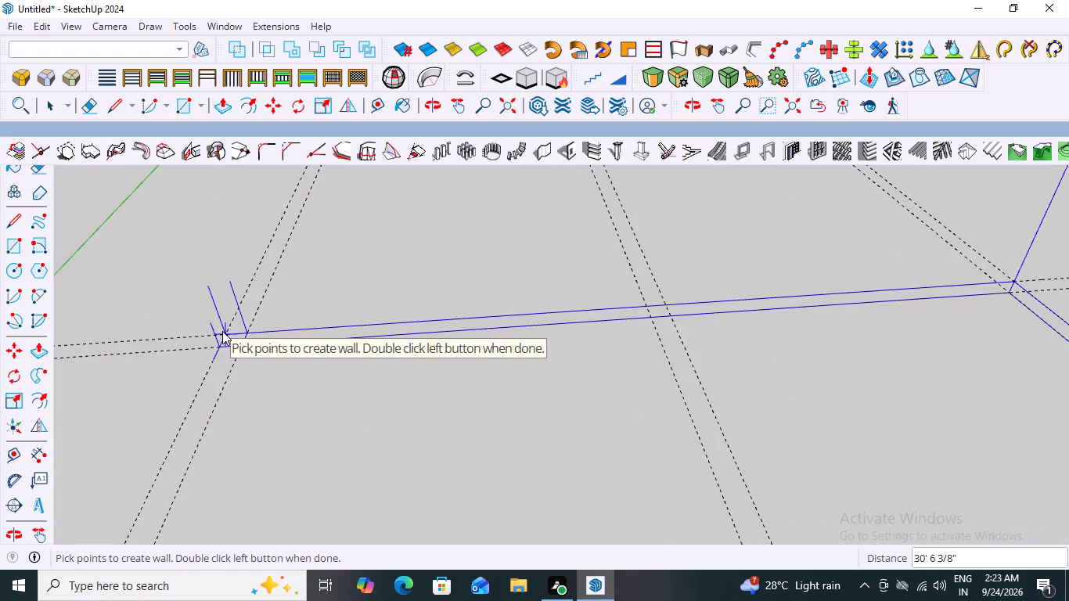
{"action": "left_click", "coordinate": [222, 331]}
Examine the L-shaped wall loop and its corners against the guides from several angles.
{"action": "scroll", "coordinate": [463, 318], "scroll_direction": "down", "scroll_amount": 20}
{"action": "scroll", "coordinate": [463, 318], "scroll_direction": "down", "scroll_amount": 2}
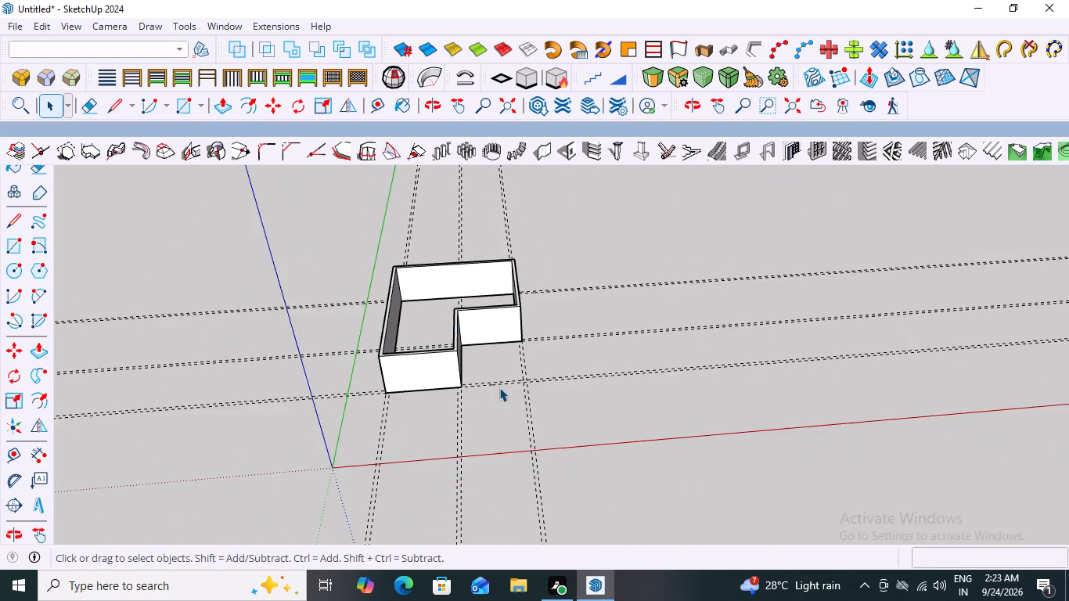
{"action": "scroll", "coordinate": [499, 387], "scroll_direction": "up", "scroll_amount": 1}
{"action": "middle_click_drag", "start_coordinate": [499, 387], "coordinate": [532, 321]}
{"action": "middle_click_drag", "start_coordinate": [444, 374], "coordinate": [466, 351]}
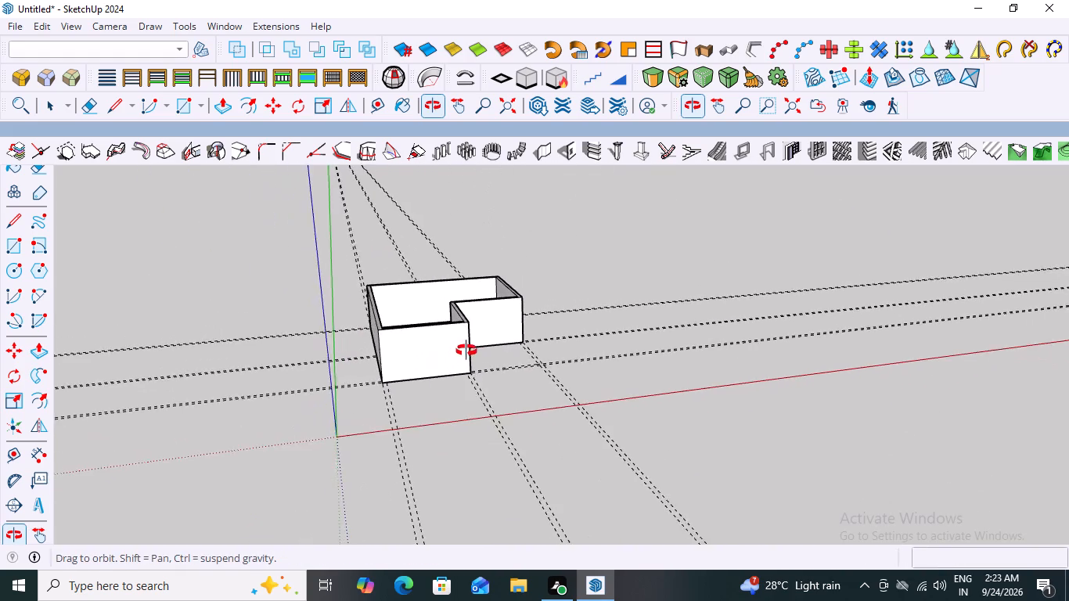
{"action": "middle_click_drag", "start_coordinate": [466, 351], "coordinate": [475, 354]}
{"action": "scroll", "coordinate": [475, 354], "scroll_direction": "up", "scroll_amount": 4}
{"action": "middle_click_drag", "start_coordinate": [445, 399], "coordinate": [397, 387]}
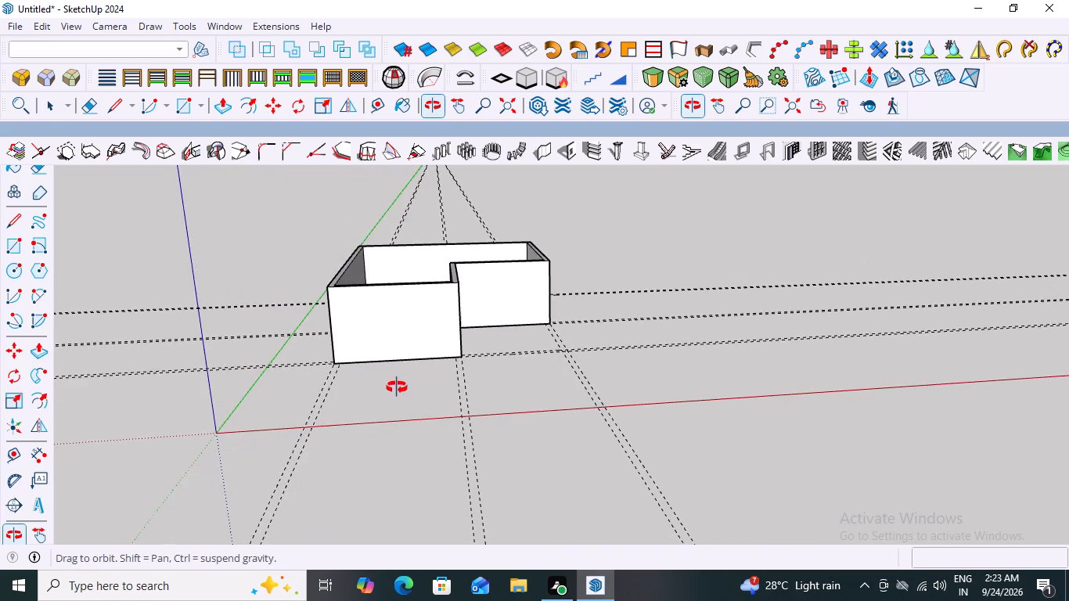
{"action": "middle_click_drag", "start_coordinate": [397, 387], "coordinate": [421, 396]}
{"action": "scroll", "coordinate": [421, 396], "scroll_direction": "up", "scroll_amount": 2}
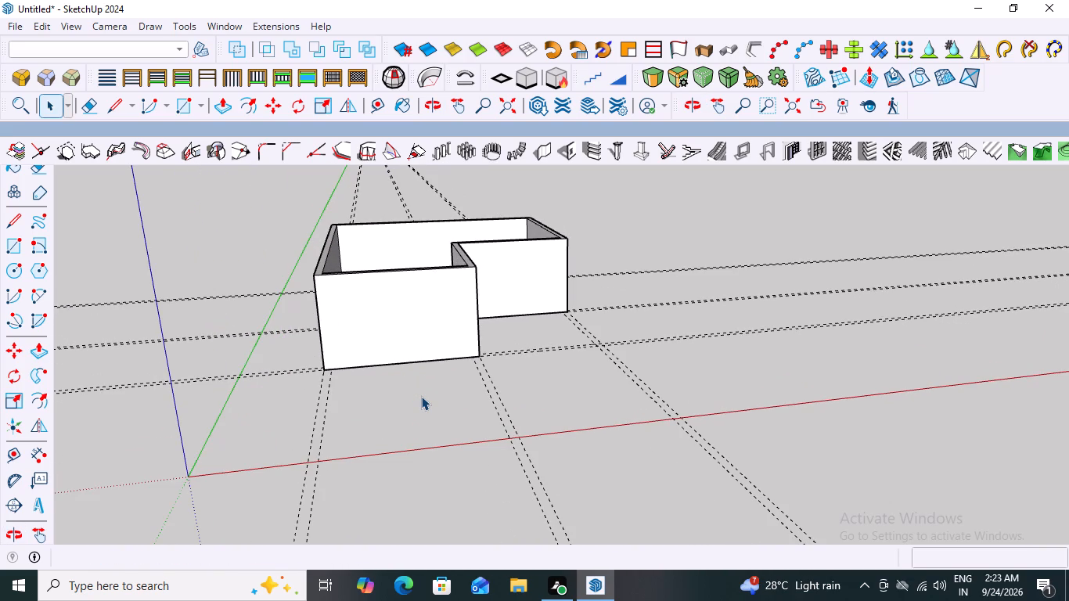
{"action": "scroll", "coordinate": [421, 396], "scroll_direction": "down", "scroll_amount": 7}
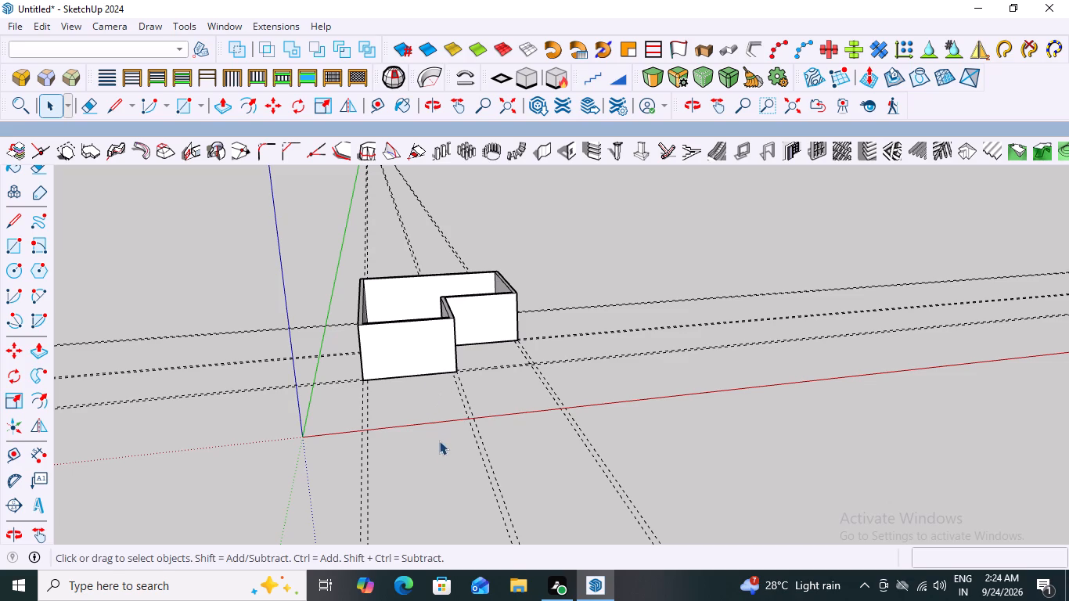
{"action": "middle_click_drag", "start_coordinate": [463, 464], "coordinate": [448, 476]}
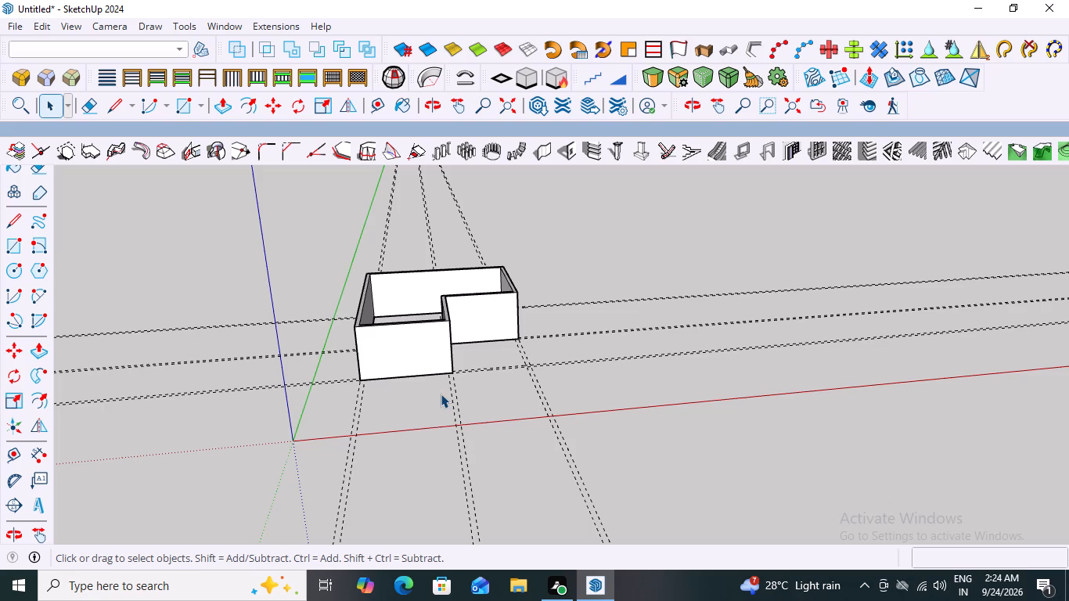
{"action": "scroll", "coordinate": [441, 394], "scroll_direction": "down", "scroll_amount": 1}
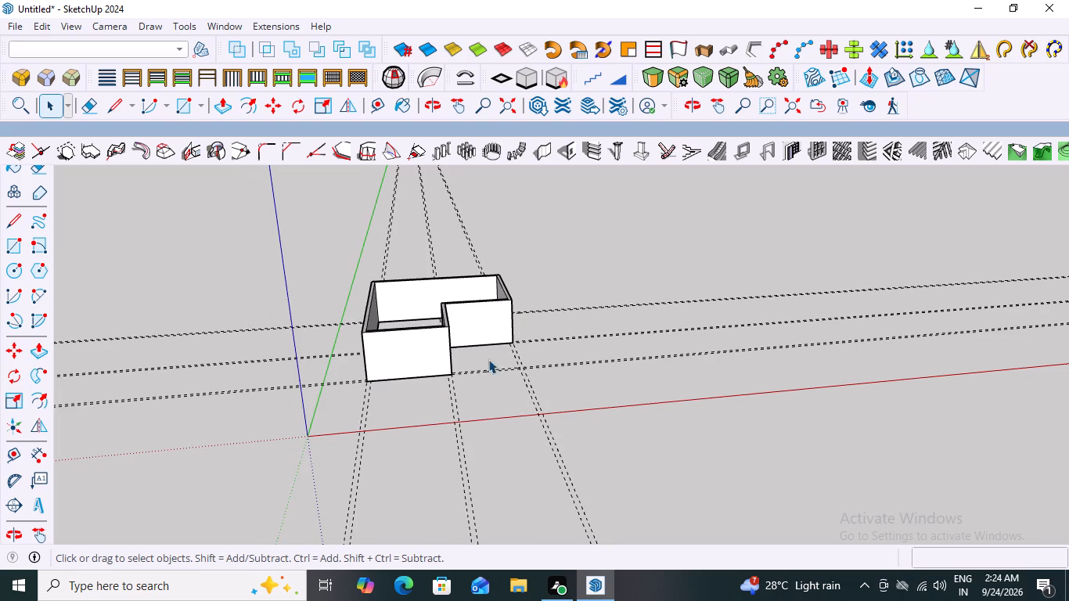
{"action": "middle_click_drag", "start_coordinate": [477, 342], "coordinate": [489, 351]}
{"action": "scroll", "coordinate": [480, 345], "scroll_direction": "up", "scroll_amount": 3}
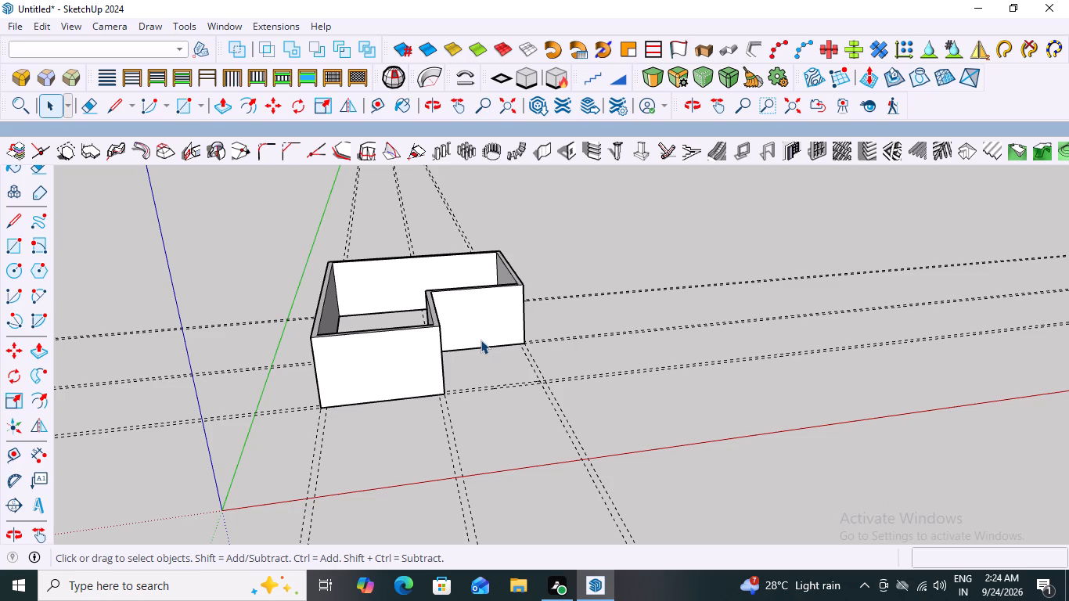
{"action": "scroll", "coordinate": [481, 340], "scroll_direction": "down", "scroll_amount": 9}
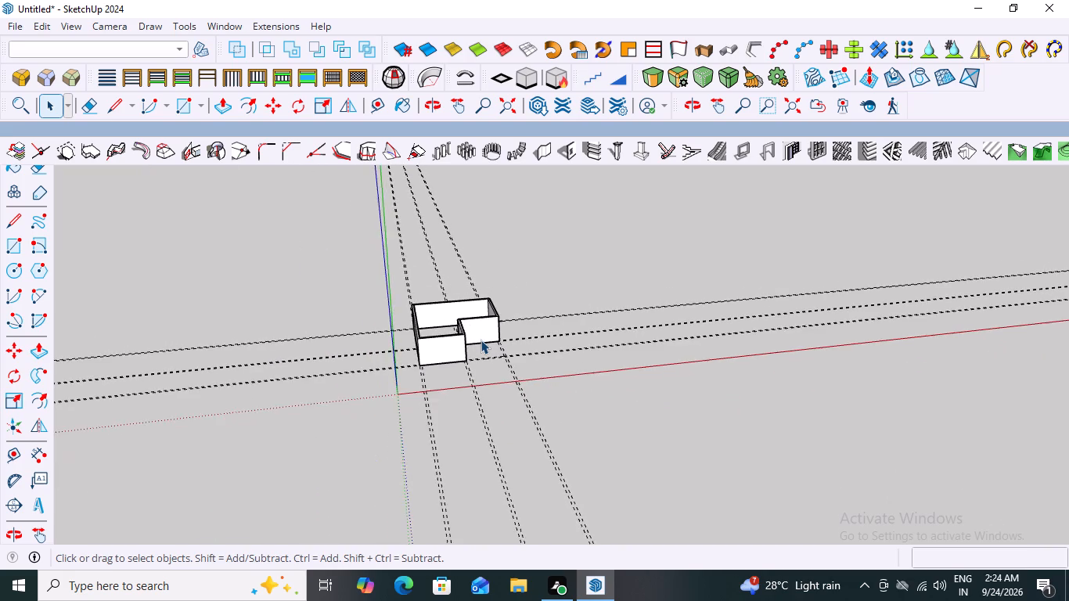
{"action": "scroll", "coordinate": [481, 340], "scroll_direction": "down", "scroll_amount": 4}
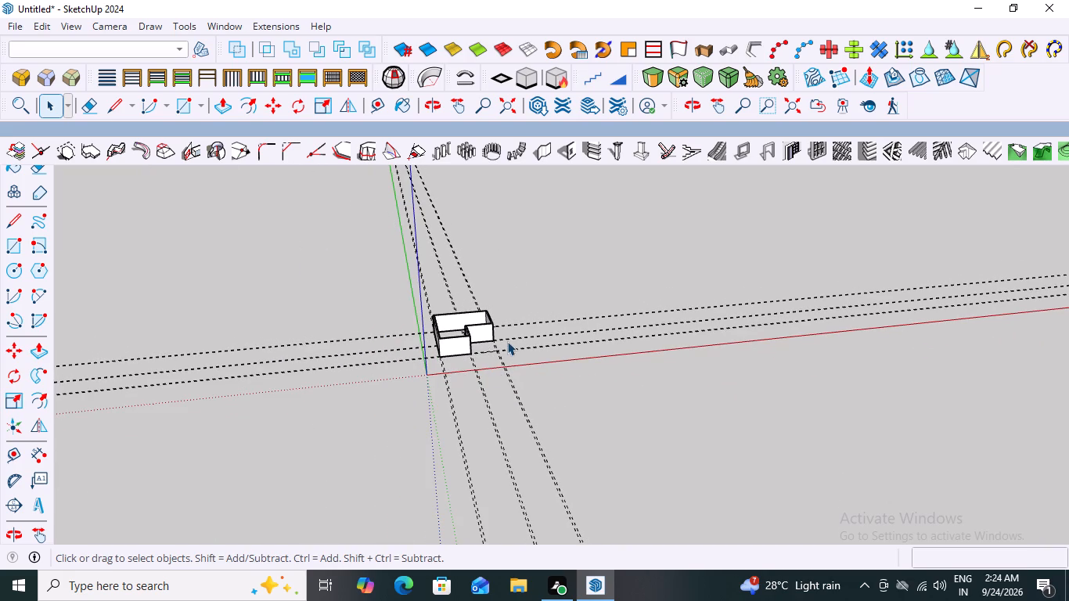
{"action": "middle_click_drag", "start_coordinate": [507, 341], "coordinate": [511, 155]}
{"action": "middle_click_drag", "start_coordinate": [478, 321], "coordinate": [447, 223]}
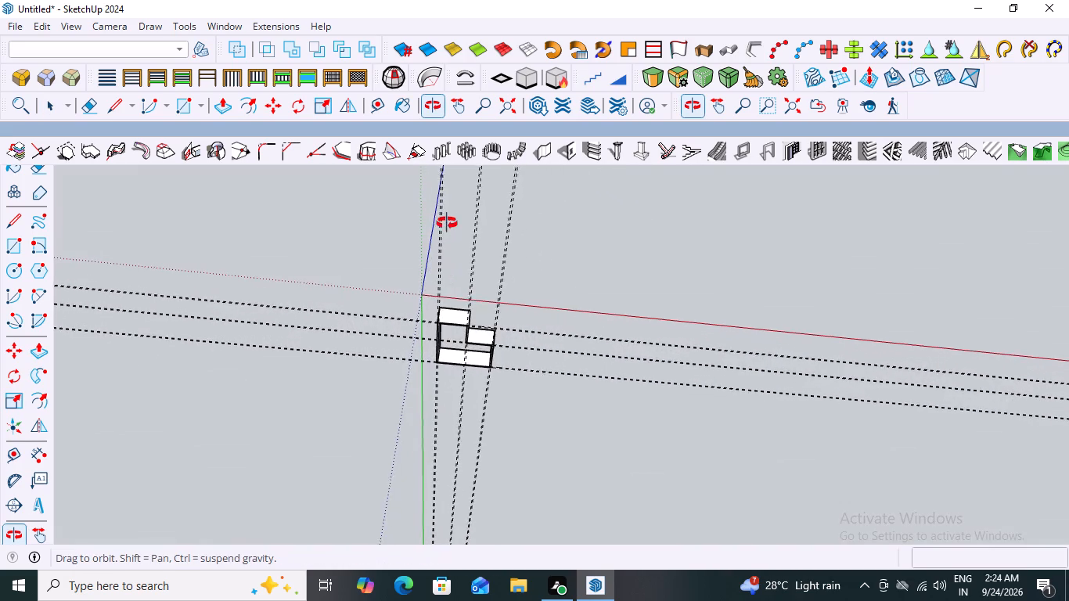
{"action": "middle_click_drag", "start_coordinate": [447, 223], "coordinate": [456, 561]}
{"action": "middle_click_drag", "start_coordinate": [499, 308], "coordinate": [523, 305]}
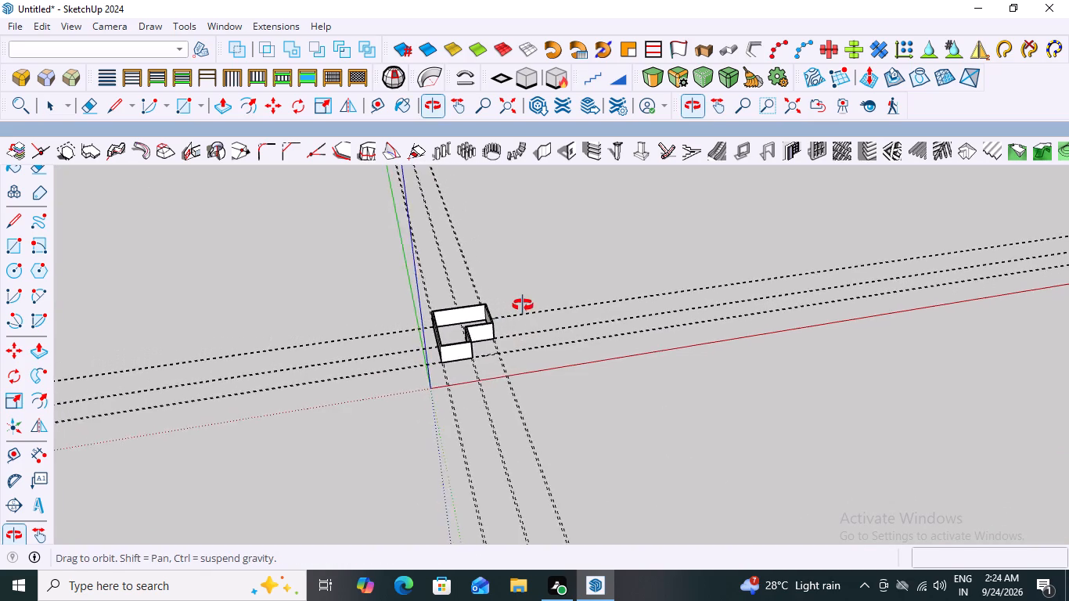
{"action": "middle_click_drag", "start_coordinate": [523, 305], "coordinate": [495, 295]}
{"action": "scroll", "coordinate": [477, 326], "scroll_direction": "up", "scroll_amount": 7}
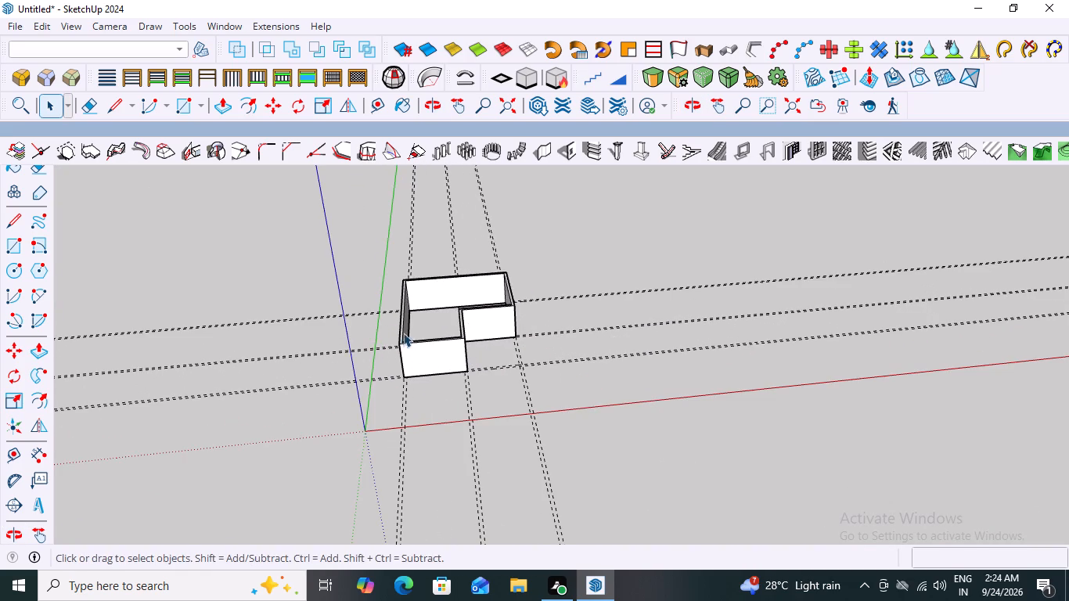
Delete all the construction guides around the L-shaped wall loop.
{"action": "middle_click_drag", "start_coordinate": [435, 342], "coordinate": [432, 326]}
{"action": "scroll", "coordinate": [445, 380], "scroll_direction": "up", "scroll_amount": 6}
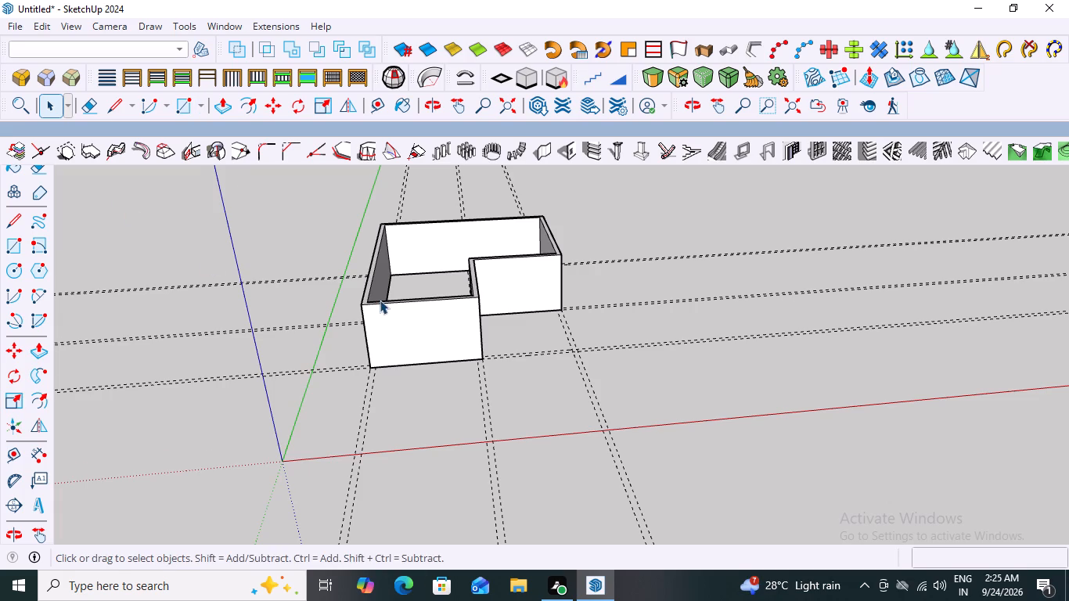
{"action": "scroll", "coordinate": [373, 302], "scroll_direction": "down", "scroll_amount": 9}
{"action": "middle_click_drag", "start_coordinate": [420, 362], "coordinate": [423, 352]}
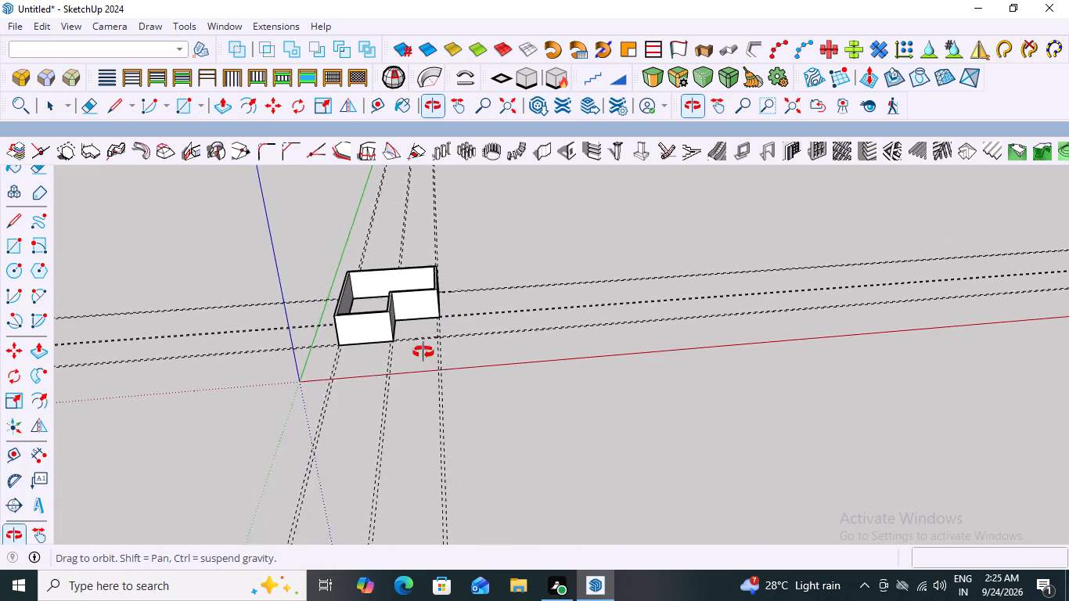
{"action": "middle_click_drag", "start_coordinate": [423, 352], "coordinate": [423, 347]}
{"action": "scroll", "coordinate": [369, 344], "scroll_direction": "up", "scroll_amount": 7}
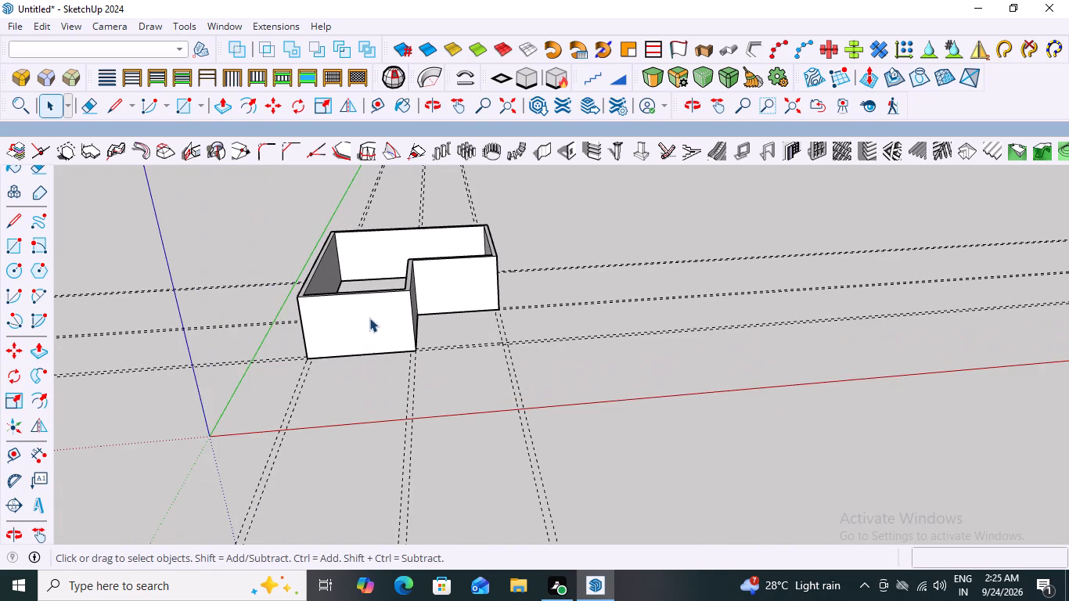
{"action": "left_click", "coordinate": [19, 23]}
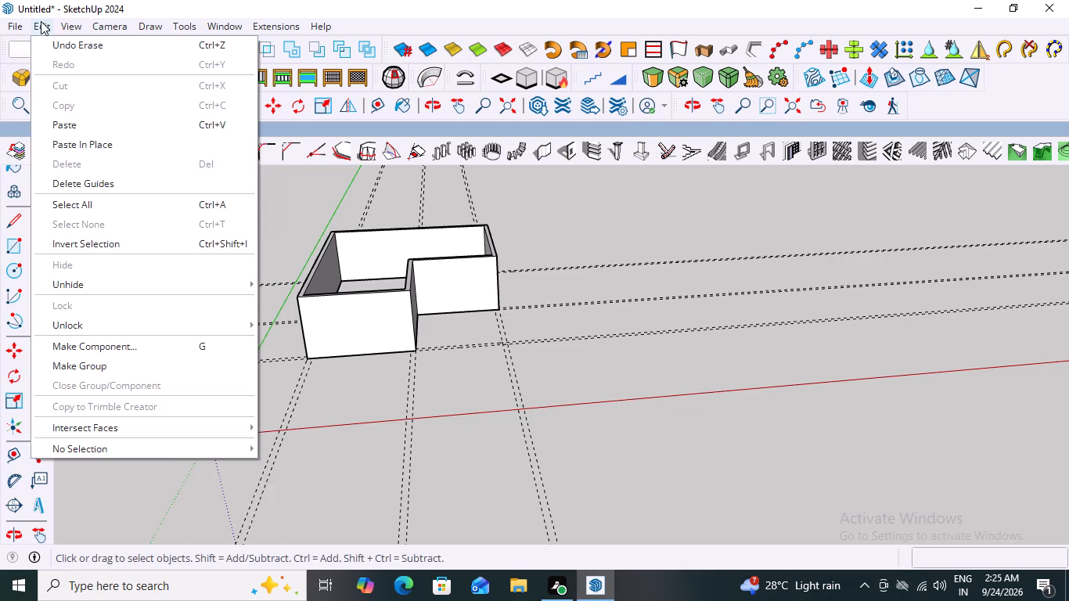
{"action": "left_click", "coordinate": [40, 27]}
{"action": "left_click", "coordinate": [40, 27]}
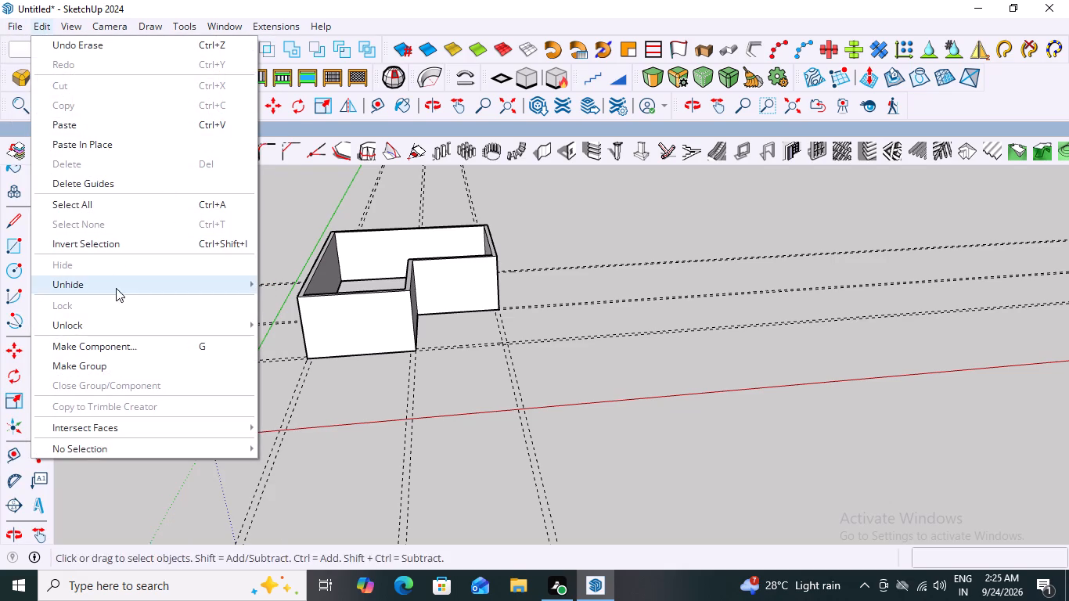
{"action": "left_click", "coordinate": [105, 180]}
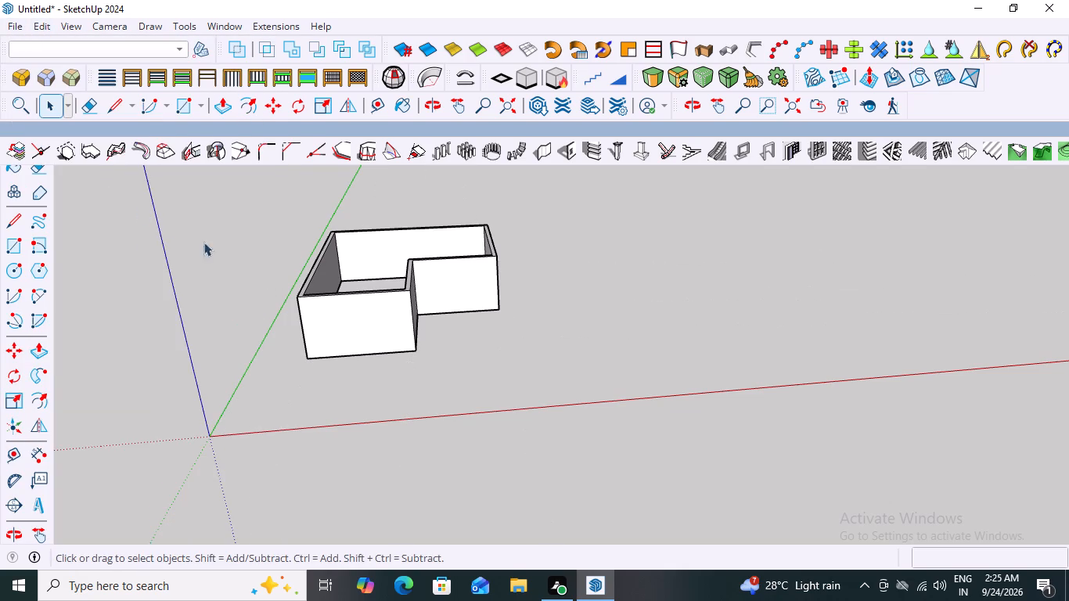
Examine the L-shaped wall loop from several angles without its guides.
{"action": "scroll", "coordinate": [363, 281], "scroll_direction": "down", "scroll_amount": 6}
{"action": "middle_click_drag", "start_coordinate": [567, 365], "coordinate": [653, 360]}
{"action": "scroll", "coordinate": [391, 335], "scroll_direction": "up", "scroll_amount": 3}
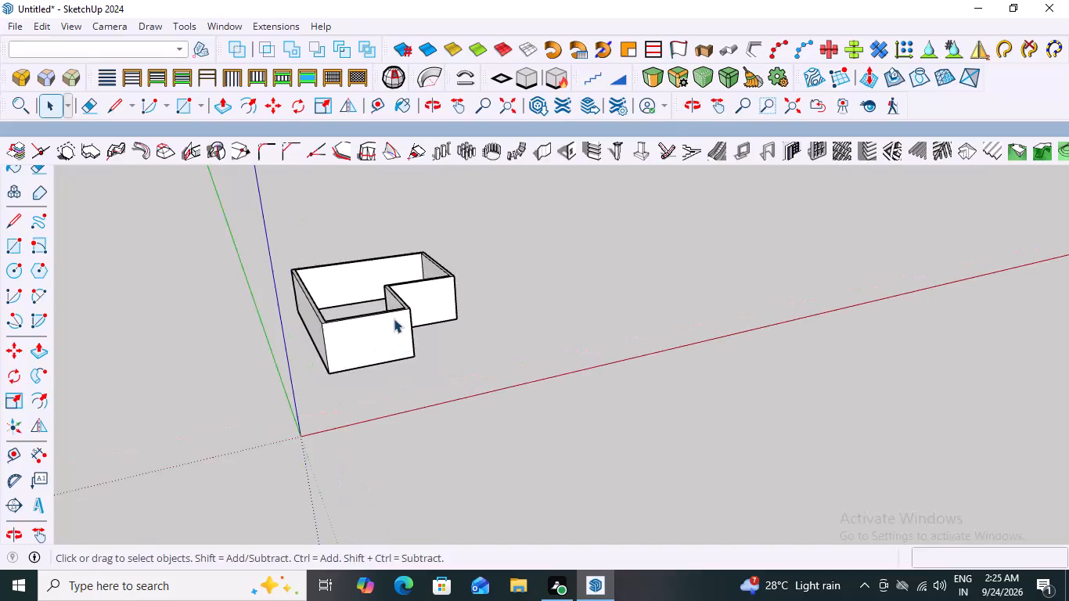
{"action": "scroll", "coordinate": [394, 318], "scroll_direction": "up", "scroll_amount": 4}
{"action": "middle_click_drag", "start_coordinate": [362, 364], "coordinate": [309, 362]}
{"action": "scroll", "coordinate": [309, 362], "scroll_direction": "up", "scroll_amount": 3}
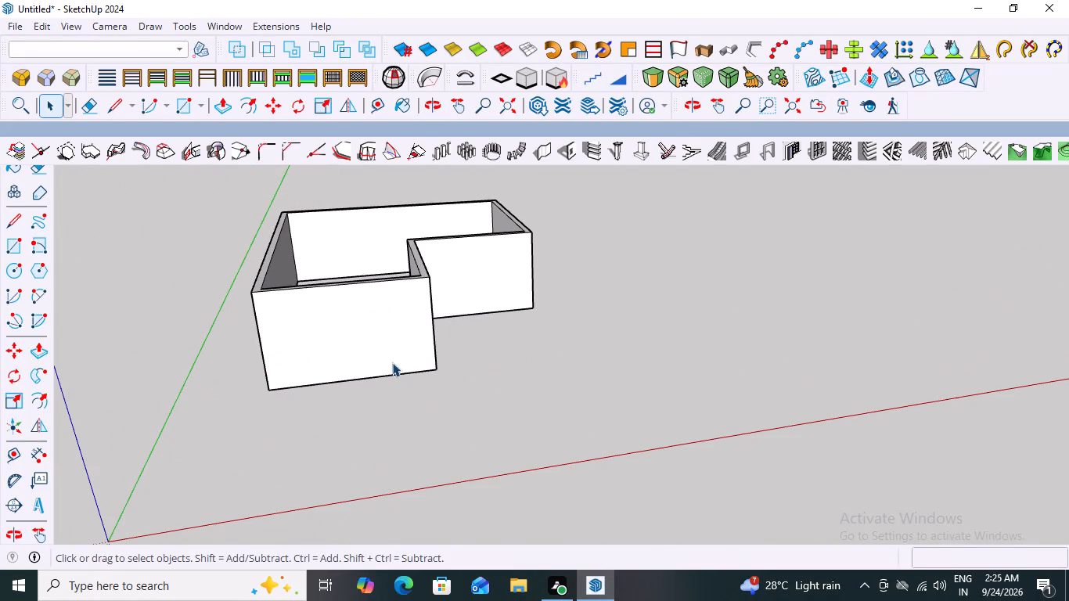
{"action": "scroll", "coordinate": [398, 353], "scroll_direction": "down", "scroll_amount": 6}
{"action": "middle_click_drag", "start_coordinate": [381, 466], "coordinate": [368, 459]}
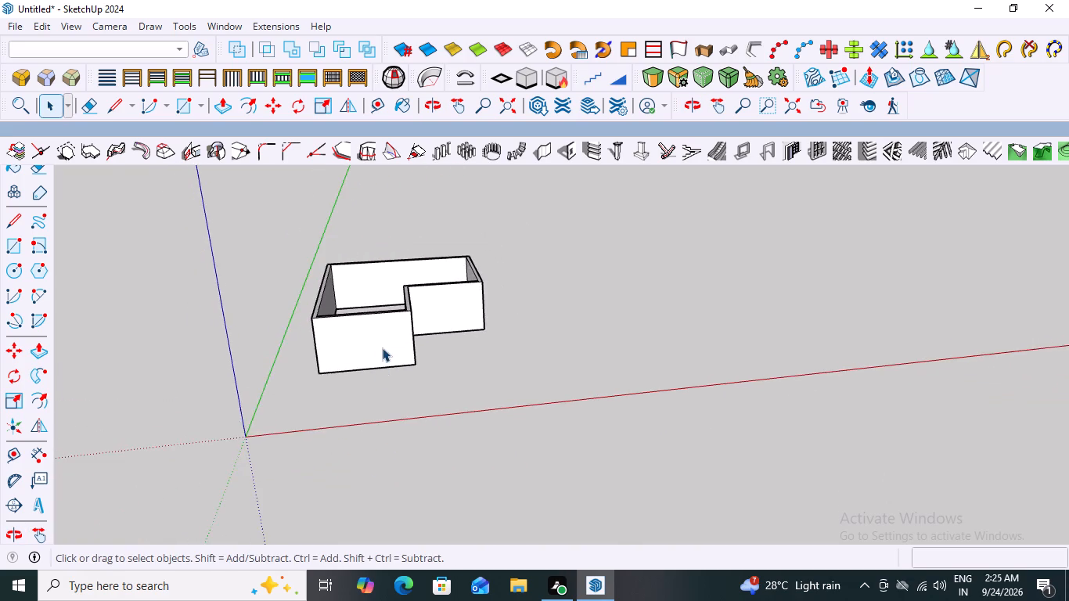
{"action": "scroll", "coordinate": [382, 349], "scroll_direction": "up", "scroll_amount": 3}
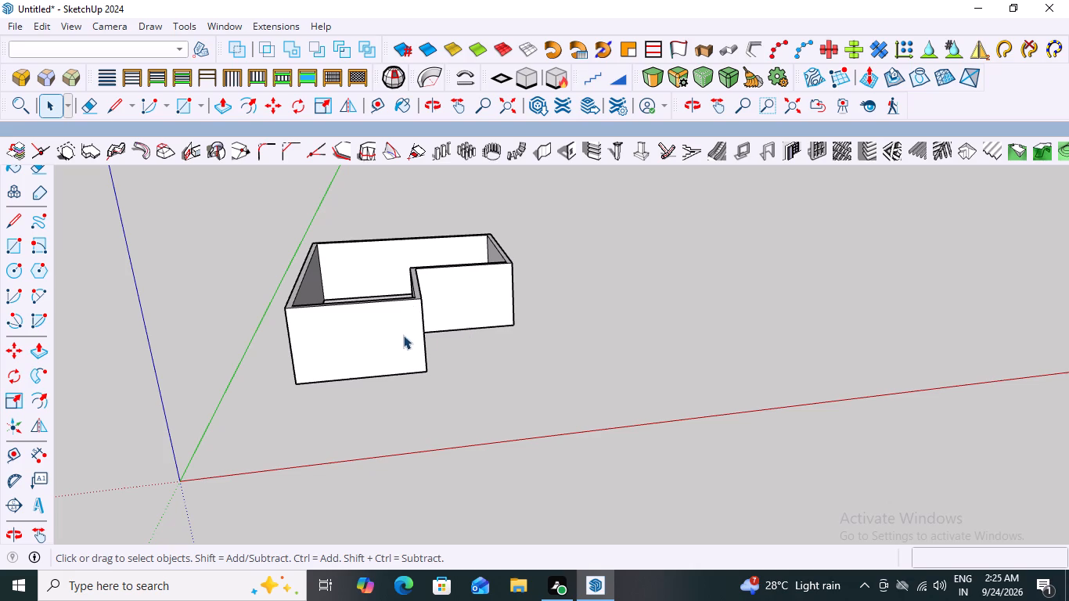
{"action": "middle_click_drag", "start_coordinate": [545, 342], "coordinate": [518, 362]}
{"action": "scroll", "coordinate": [654, 257], "scroll_direction": "up", "scroll_amount": 2}
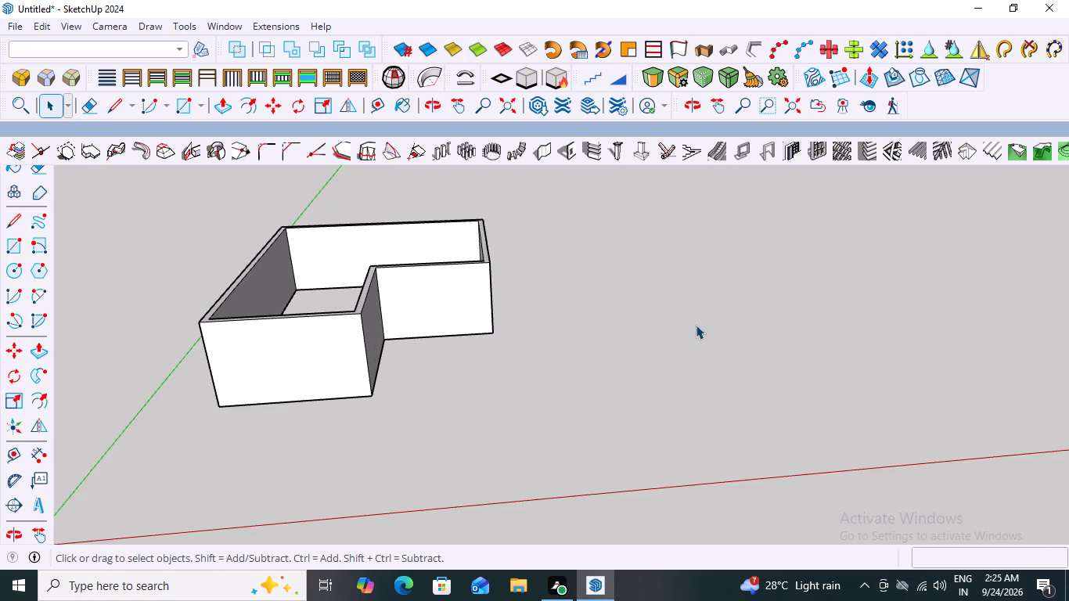
{"action": "middle_click_drag", "start_coordinate": [695, 325], "coordinate": [683, 326]}
{"action": "scroll", "coordinate": [660, 336], "scroll_direction": "up", "scroll_amount": 3}
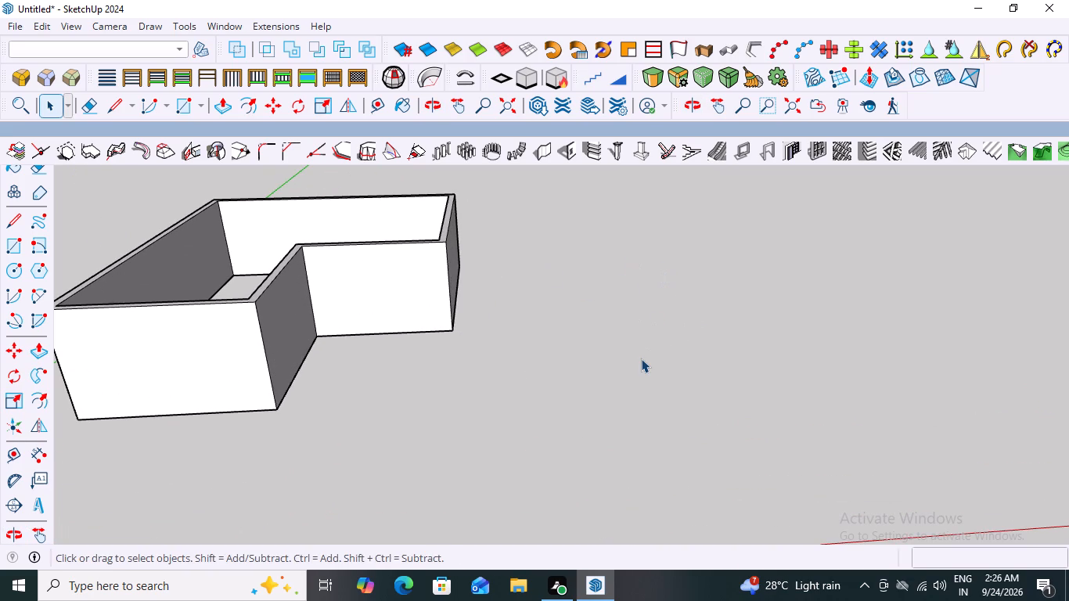
Draw an upright rectangle about 16' 6" by 20' 11", square to the green axis, beside the building and make it a group.
{"action": "key", "text": "r"}
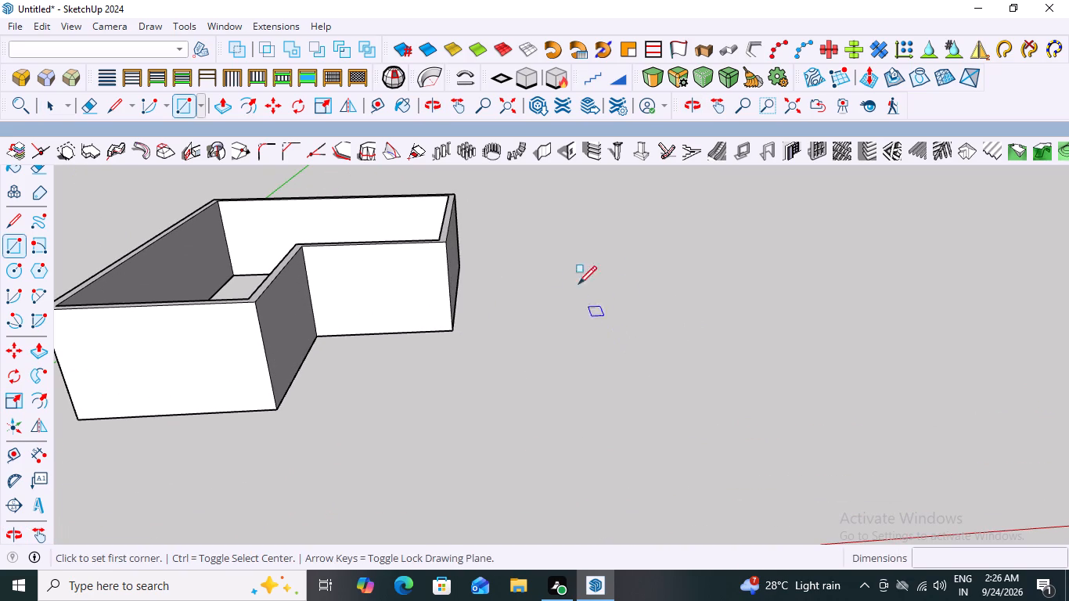
{"action": "key", "text": "Left"}
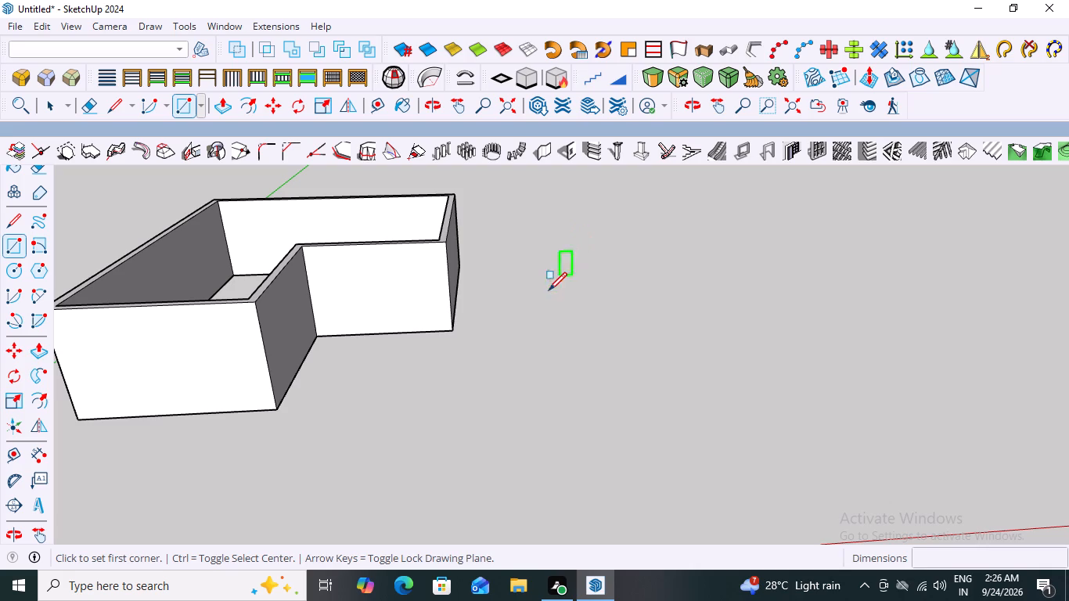
{"action": "left_click", "coordinate": [548, 281]}
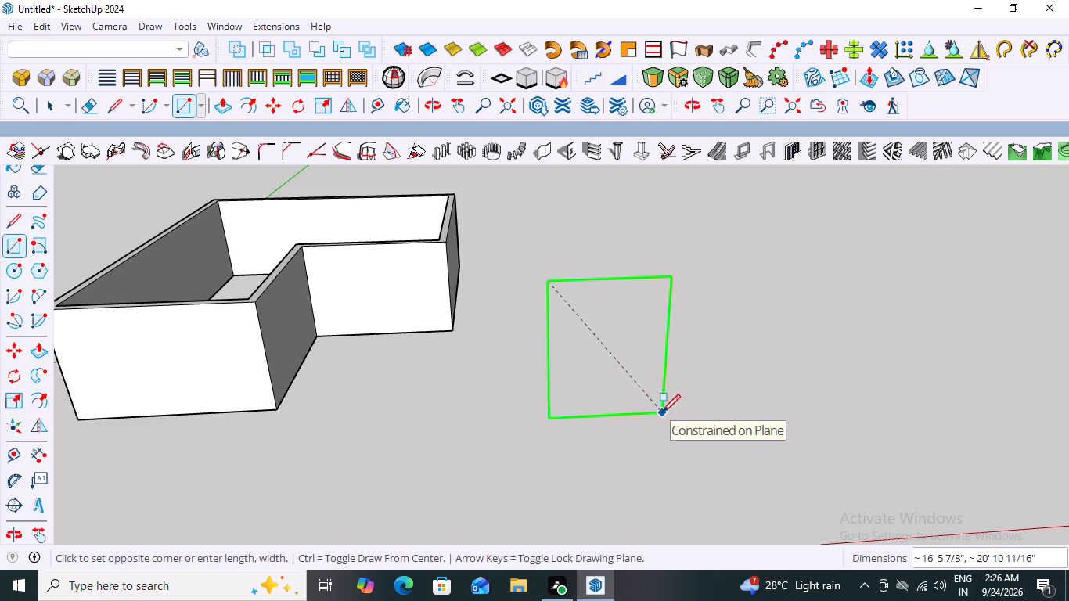
{"action": "left_click", "coordinate": [662, 412]}
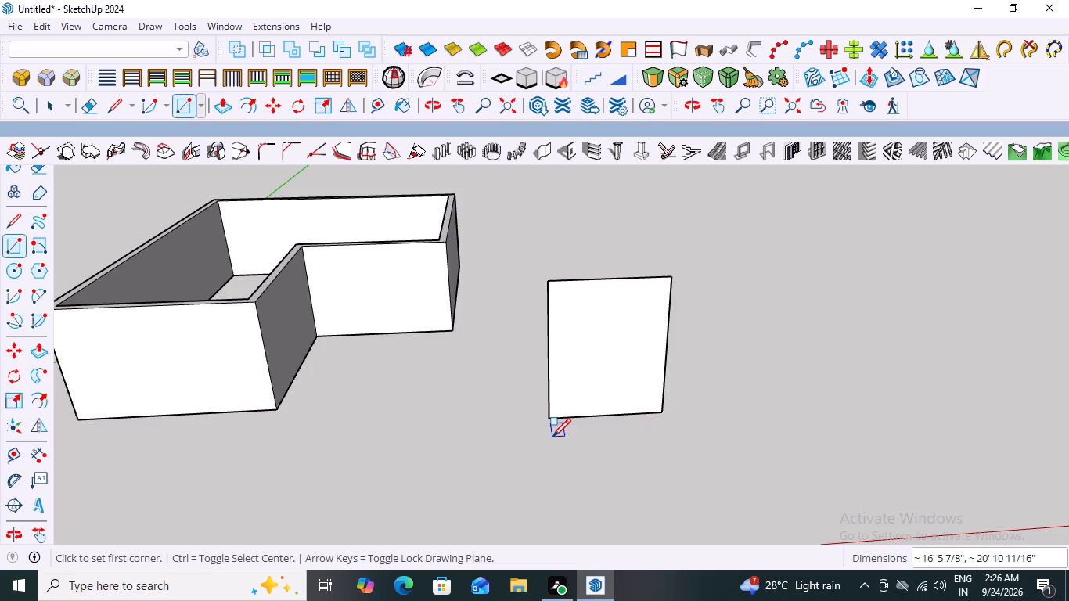
{"action": "scroll", "coordinate": [552, 437], "scroll_direction": "down", "scroll_amount": 5}
{"action": "key", "text": "space"}
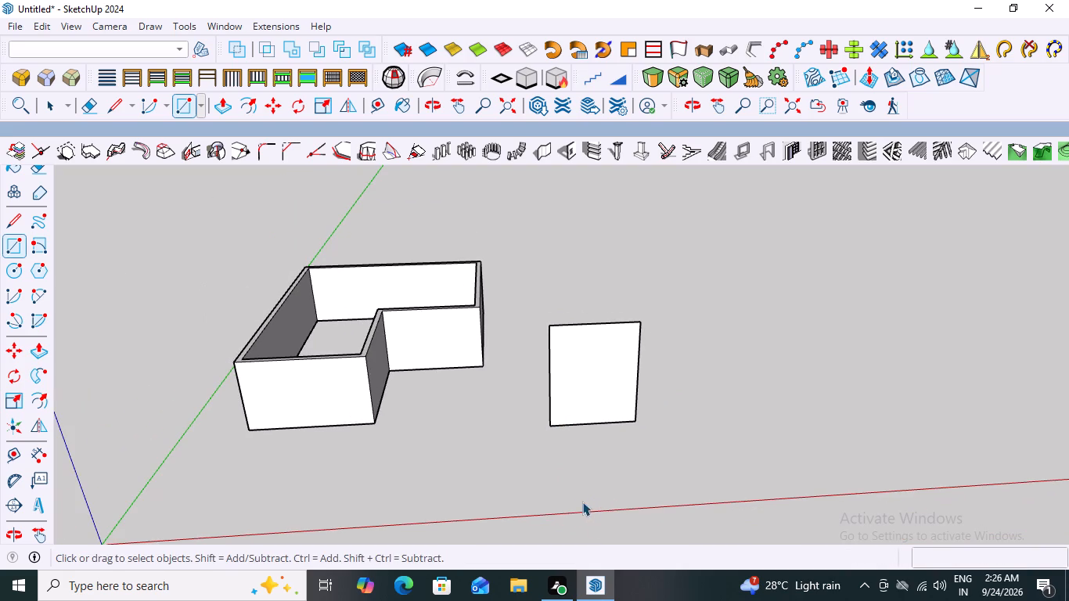
{"action": "scroll", "coordinate": [582, 499], "scroll_direction": "up", "scroll_amount": 3}
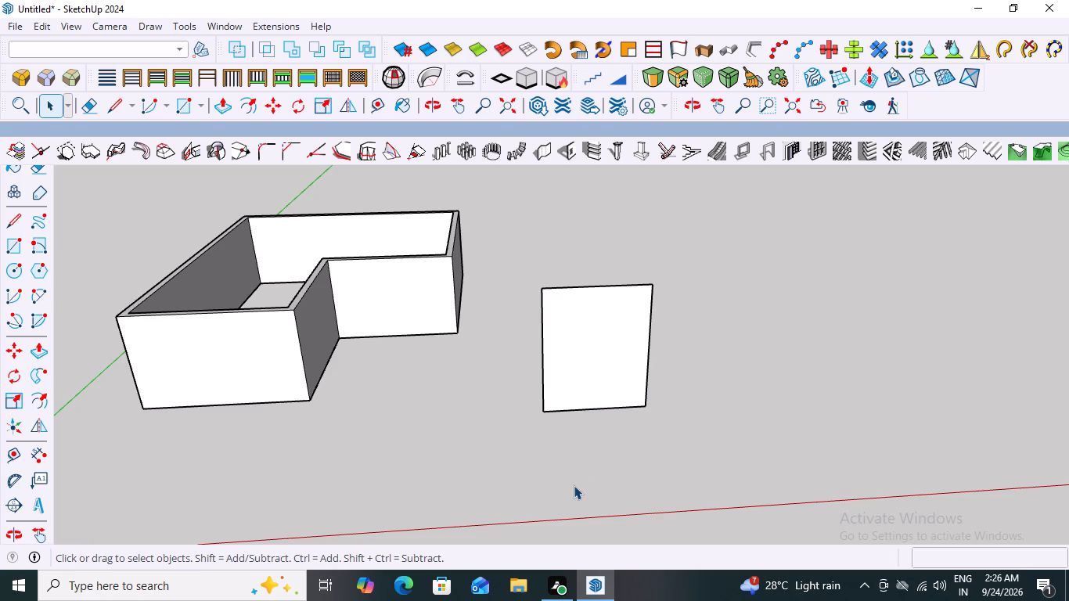
{"action": "triple_click", "coordinate": [588, 380]}
{"action": "right_click", "coordinate": [588, 380]}
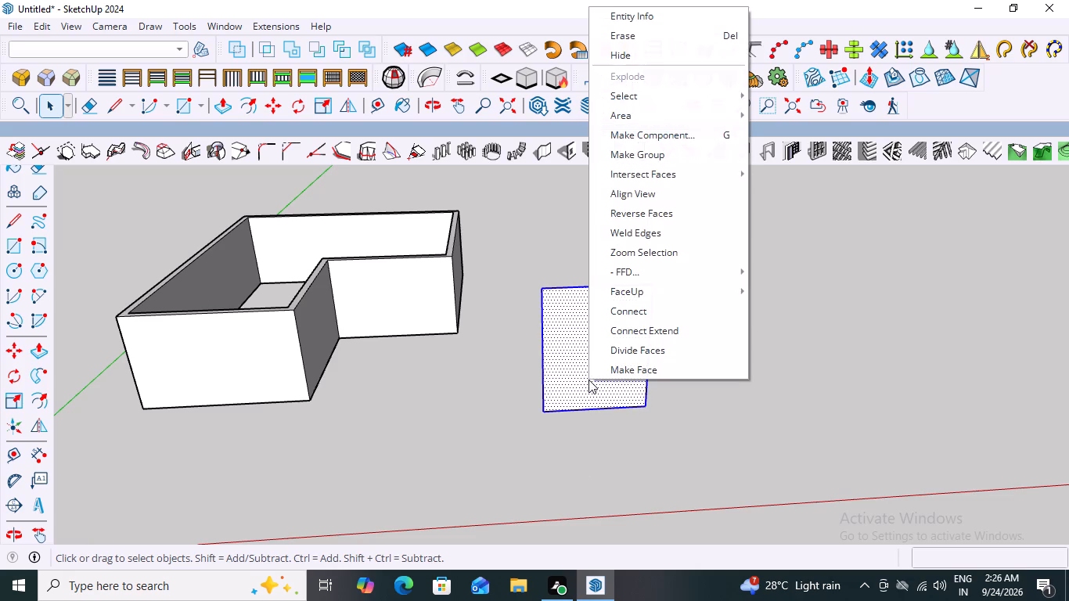
{"action": "left_click", "coordinate": [649, 154]}
Draw a narrow upright rectangle about 1' 8" by 5' 4" below the large one, in the same orientation, and make it a group.
{"action": "scroll", "coordinate": [592, 434], "scroll_direction": "up", "scroll_amount": 1}
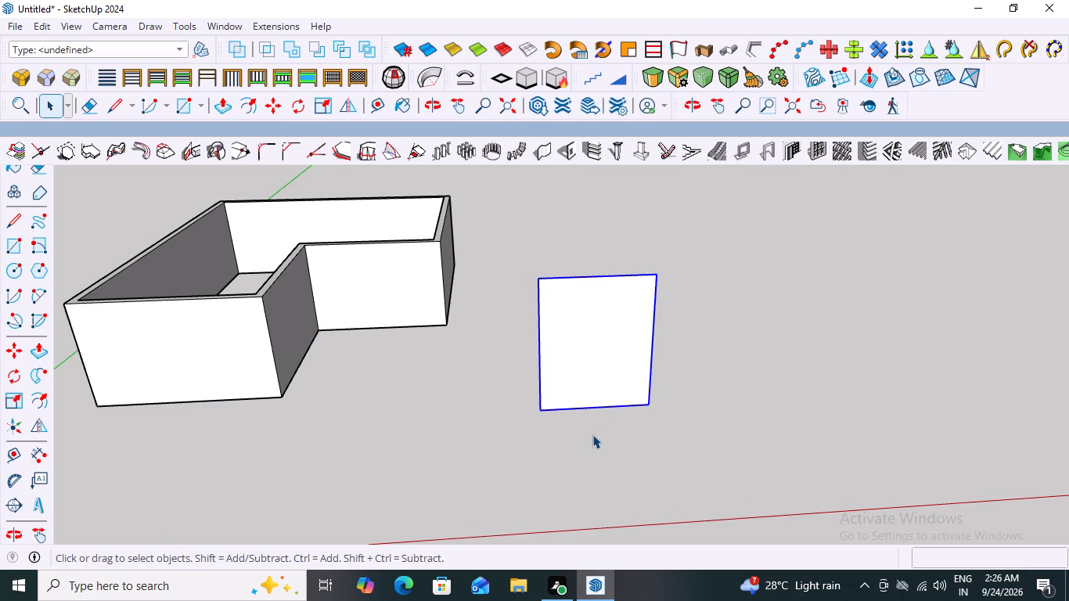
{"action": "key", "text": "r"}
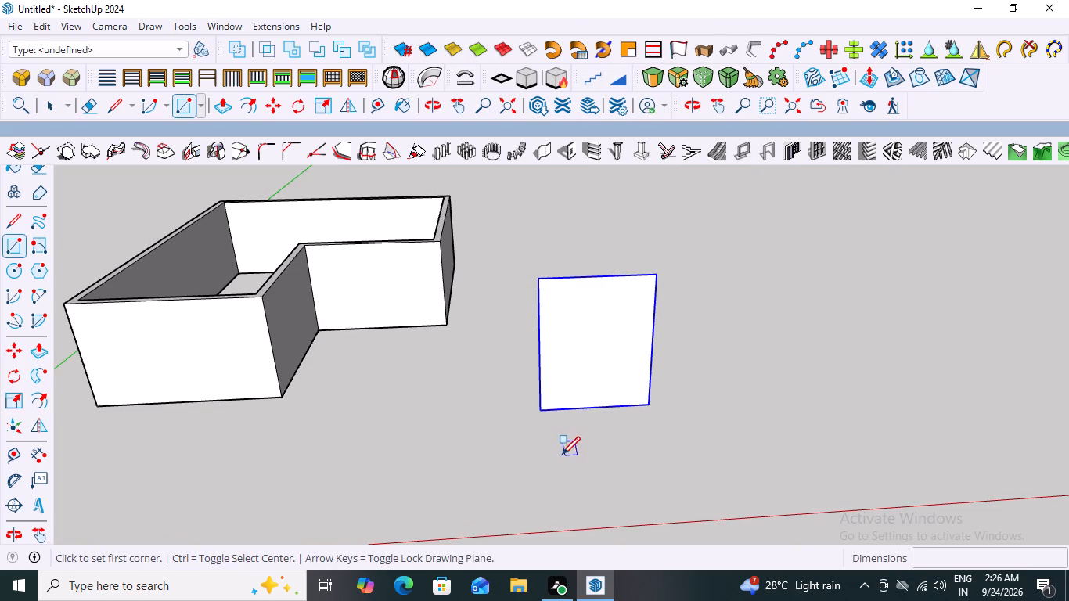
{"action": "key", "text": "Left"}
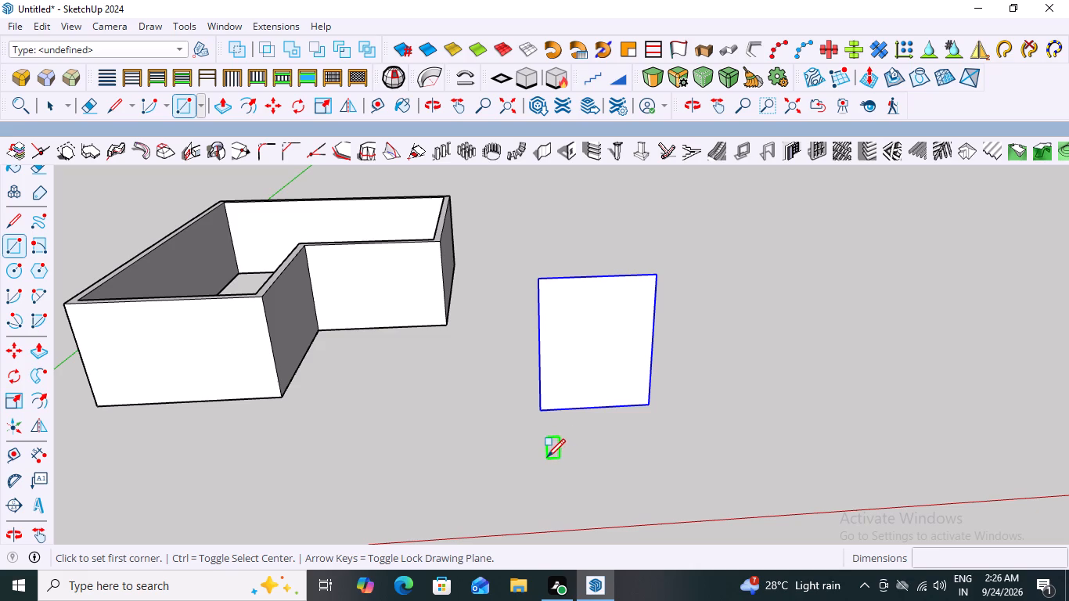
{"action": "left_click", "coordinate": [547, 451]}
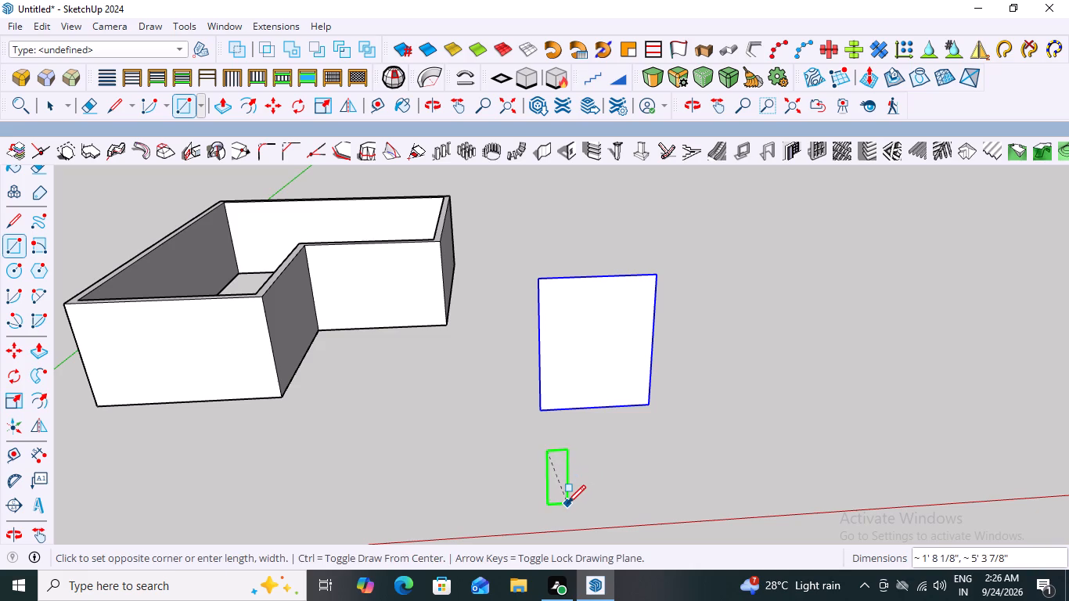
{"action": "left_click", "coordinate": [567, 503]}
{"action": "middle_click", "coordinate": [564, 437]}
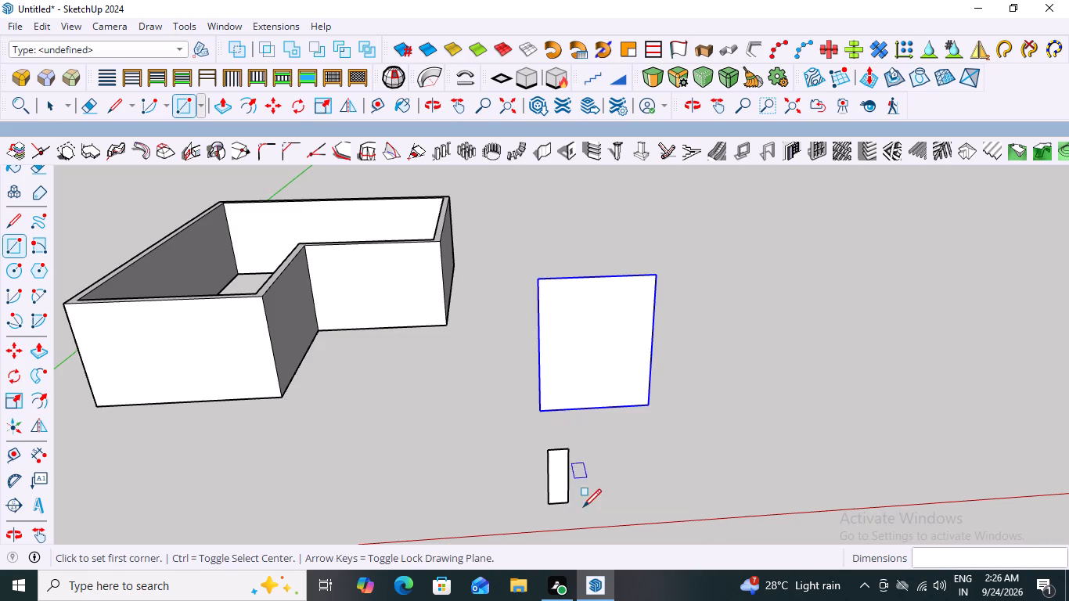
{"action": "scroll", "coordinate": [585, 510], "scroll_direction": "up", "scroll_amount": 9}
{"action": "key", "text": "space"}
{"action": "double_click", "coordinate": [540, 449]}
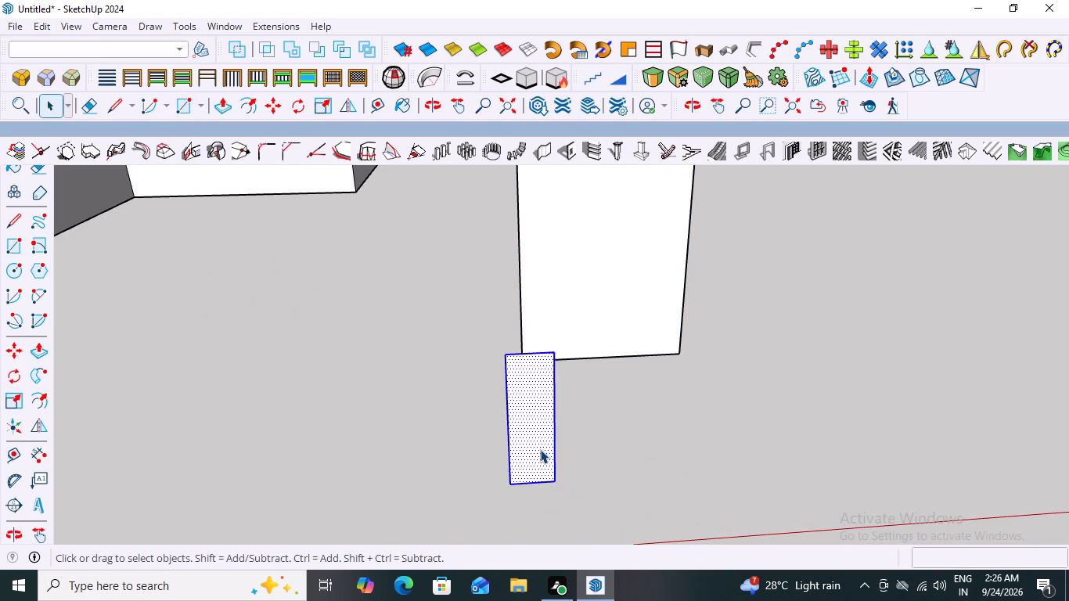
{"action": "triple_click", "coordinate": [540, 449]}
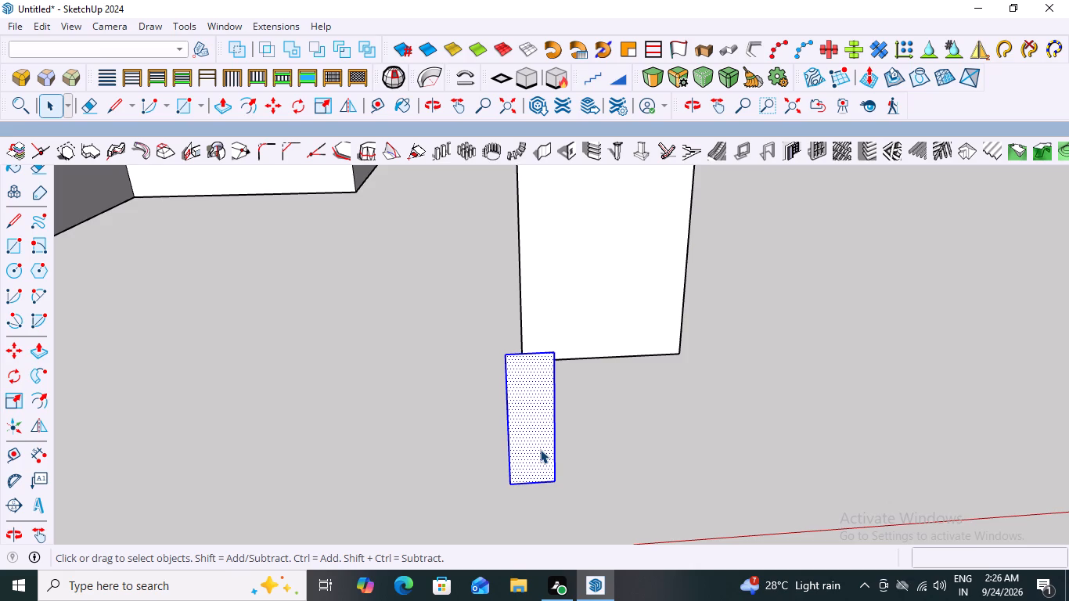
{"action": "right_click", "coordinate": [540, 449]}
{"action": "left_click", "coordinate": [591, 225]}
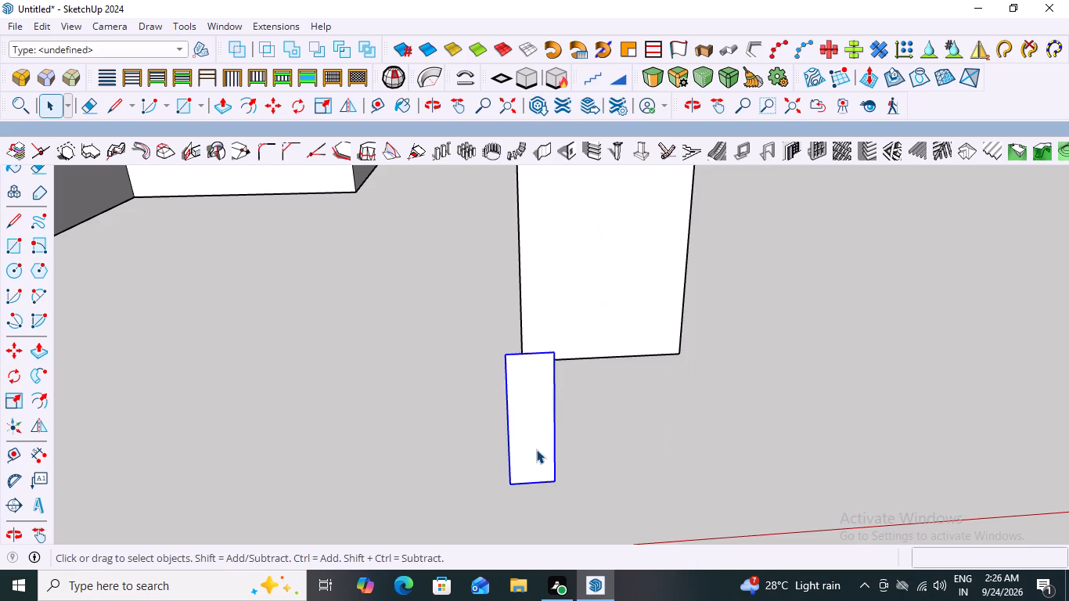
Inside the narrow group, draw an inward arc (about 1' 7" long, 7" bulge) from the top corner away from the building, then an outward 6"-bulge arc below.
{"action": "scroll", "coordinate": [536, 449], "scroll_direction": "up", "scroll_amount": 1}
{"action": "double_click", "coordinate": [535, 434]}
{"action": "left_click", "coordinate": [534, 432]}
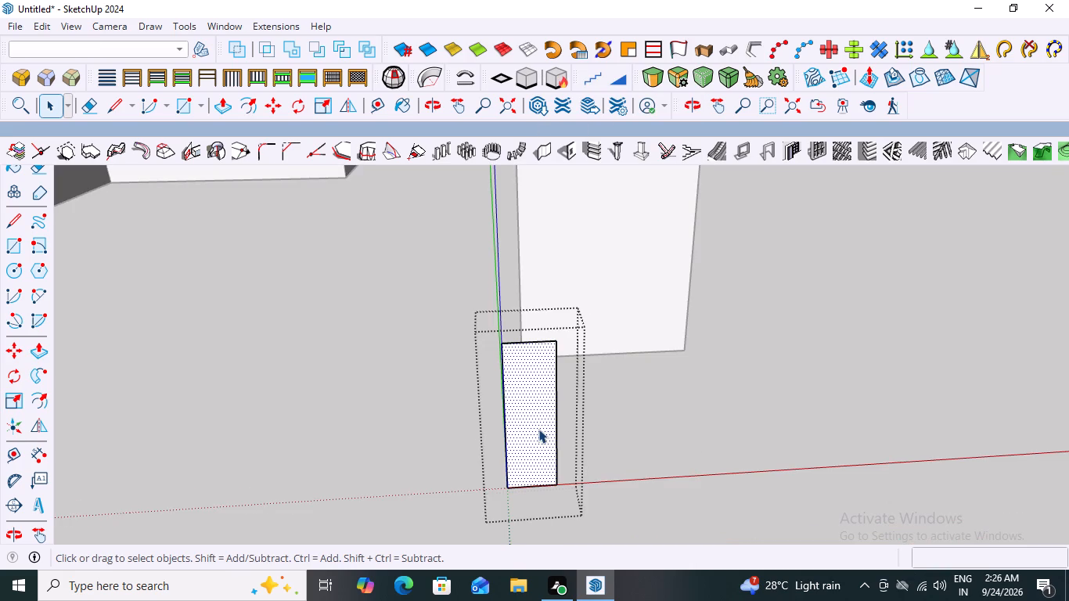
{"action": "scroll", "coordinate": [538, 429], "scroll_direction": "up", "scroll_amount": 1}
{"action": "key", "text": "a"}
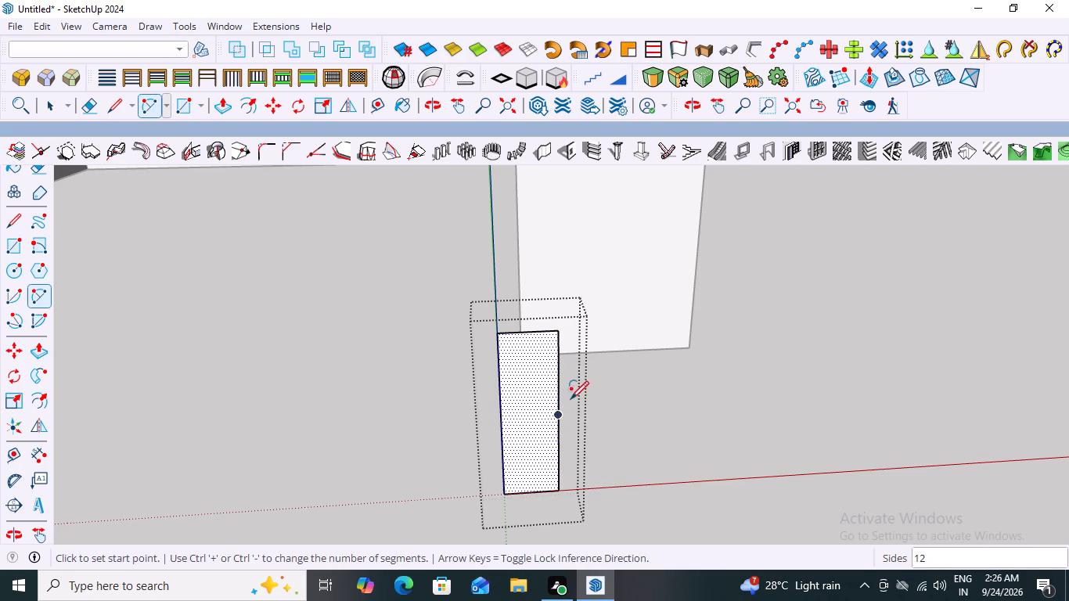
{"action": "left_click", "coordinate": [558, 333]}
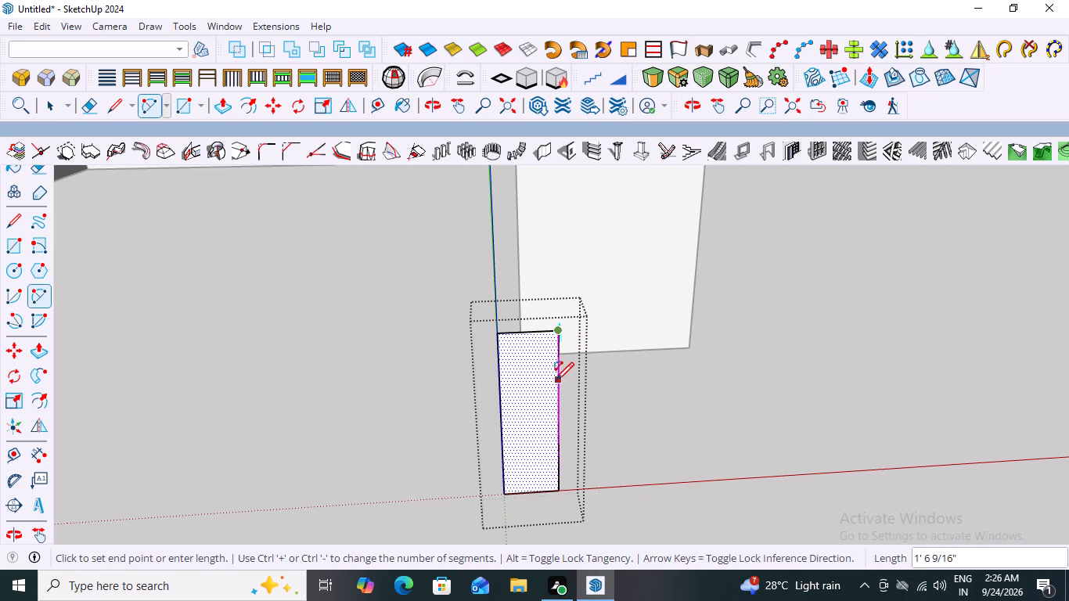
{"action": "left_click", "coordinate": [556, 380]}
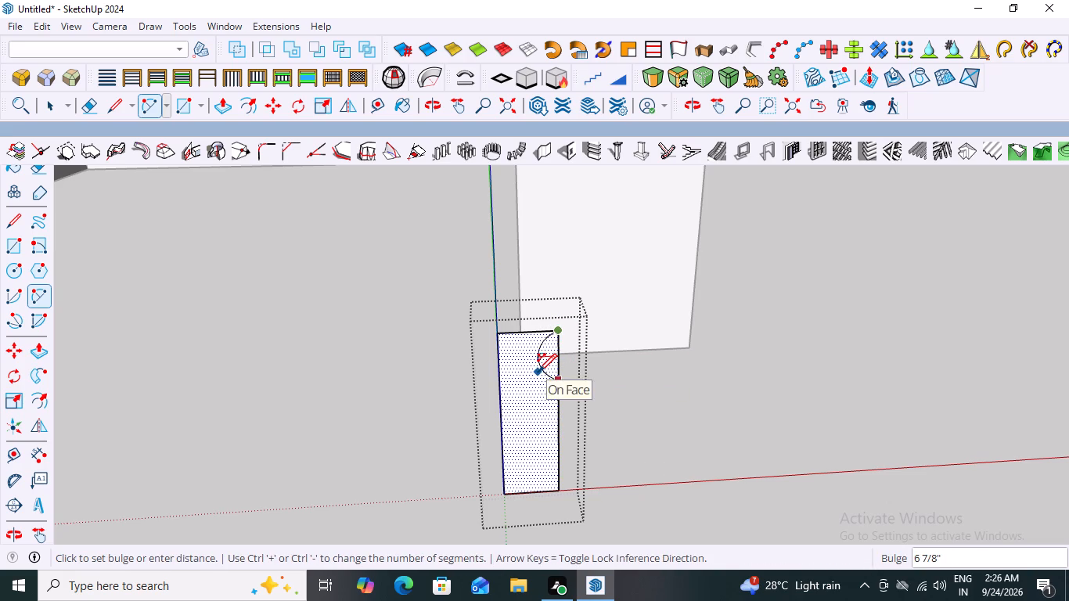
{"action": "left_click", "coordinate": [538, 372]}
{"action": "left_click", "coordinate": [557, 383]}
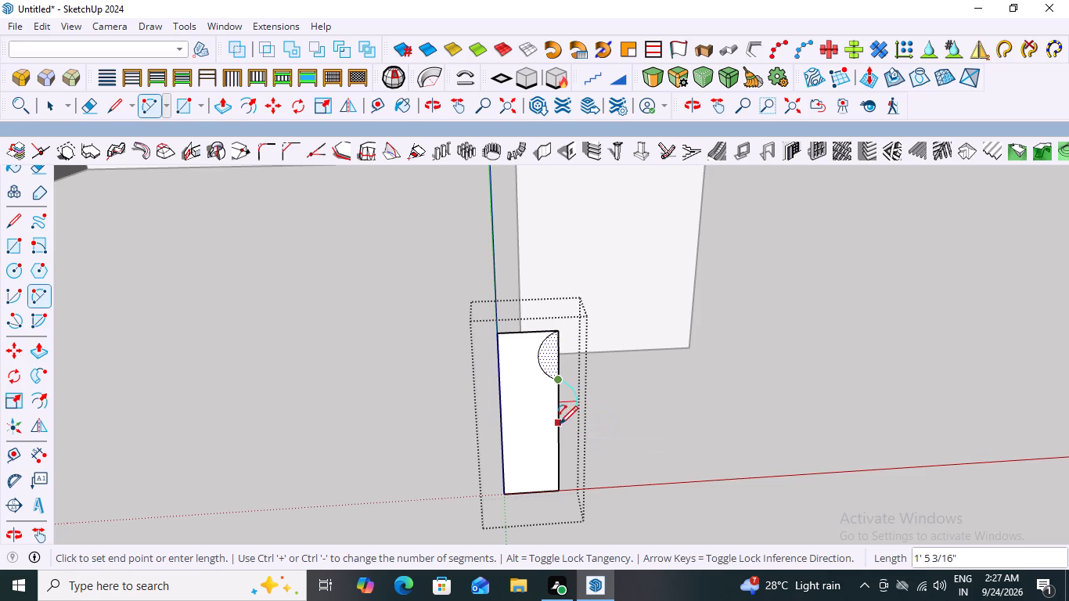
{"action": "left_click", "coordinate": [560, 426]}
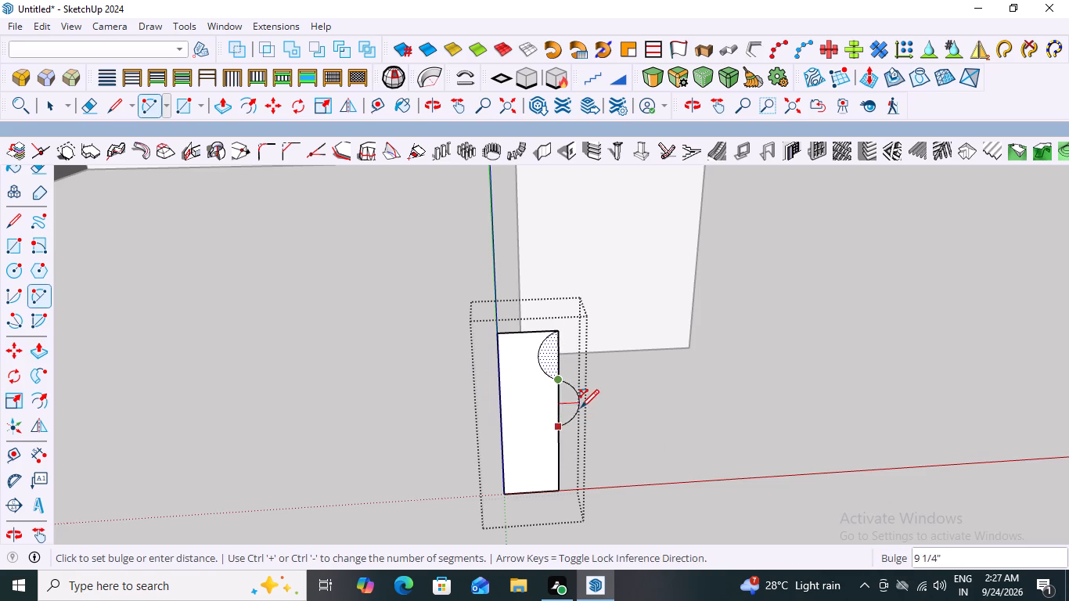
{"action": "left_click", "coordinate": [576, 405]}
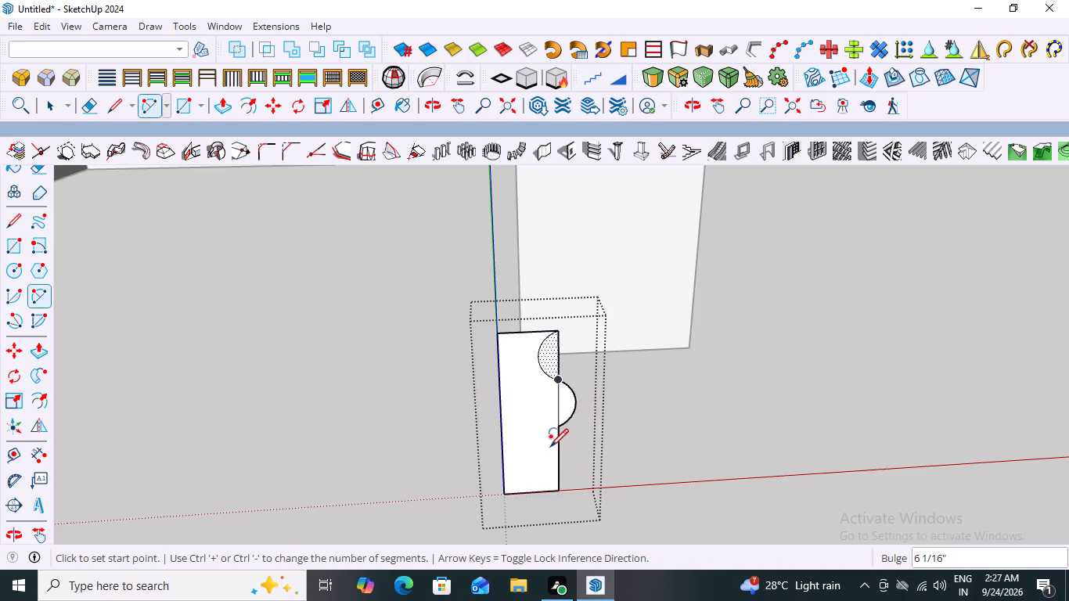
Draw a third arc, inward, about 2' 4" long with a 7" bulge, from the outward arc's lower end to the narrow rectangle's bottom corner.
{"action": "left_click", "coordinate": [557, 430]}
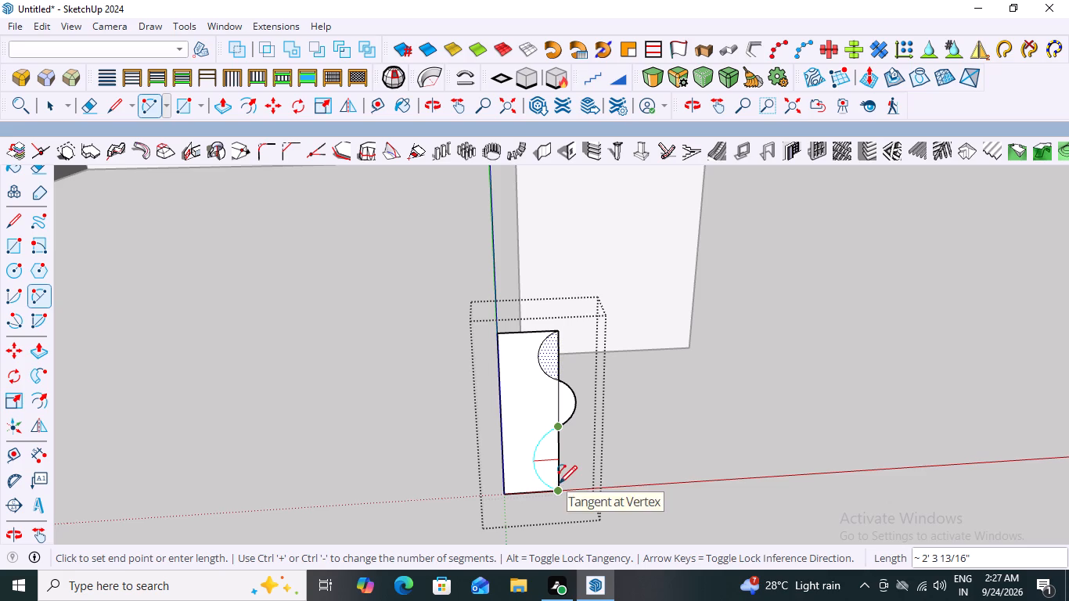
{"action": "left_click", "coordinate": [556, 489]}
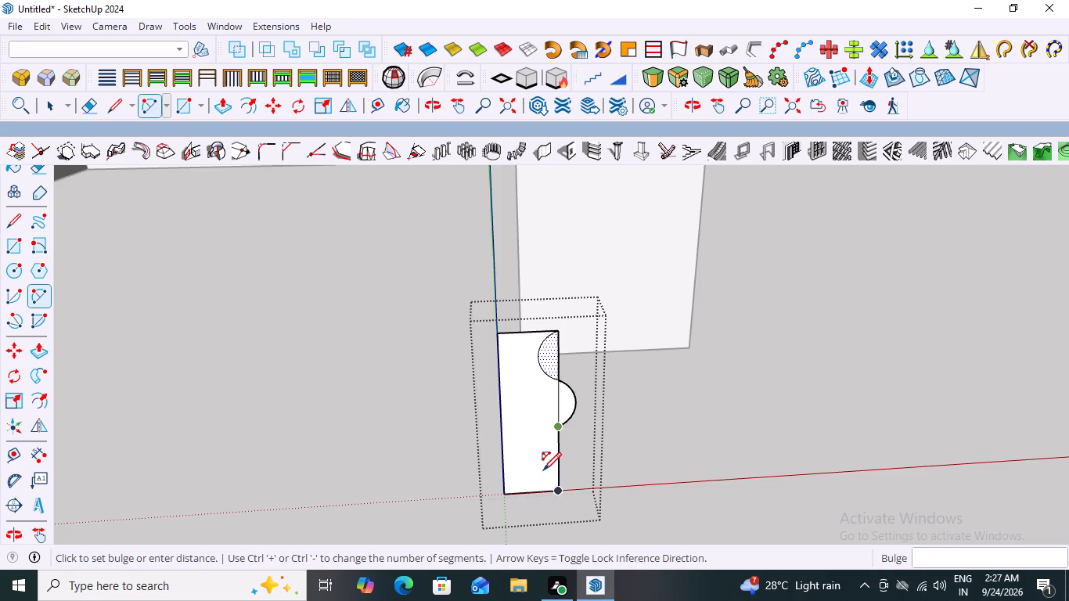
{"action": "left_click", "coordinate": [542, 468]}
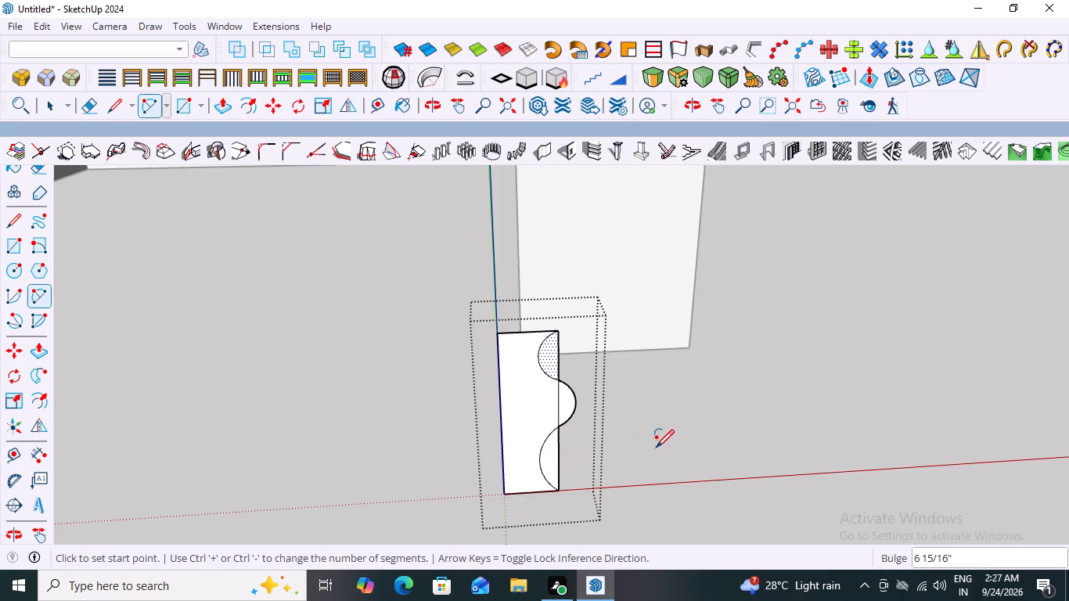
{"action": "scroll", "coordinate": [661, 450], "scroll_direction": "down", "scroll_amount": 1}
{"action": "middle_click_drag", "start_coordinate": [658, 452], "coordinate": [646, 436]}
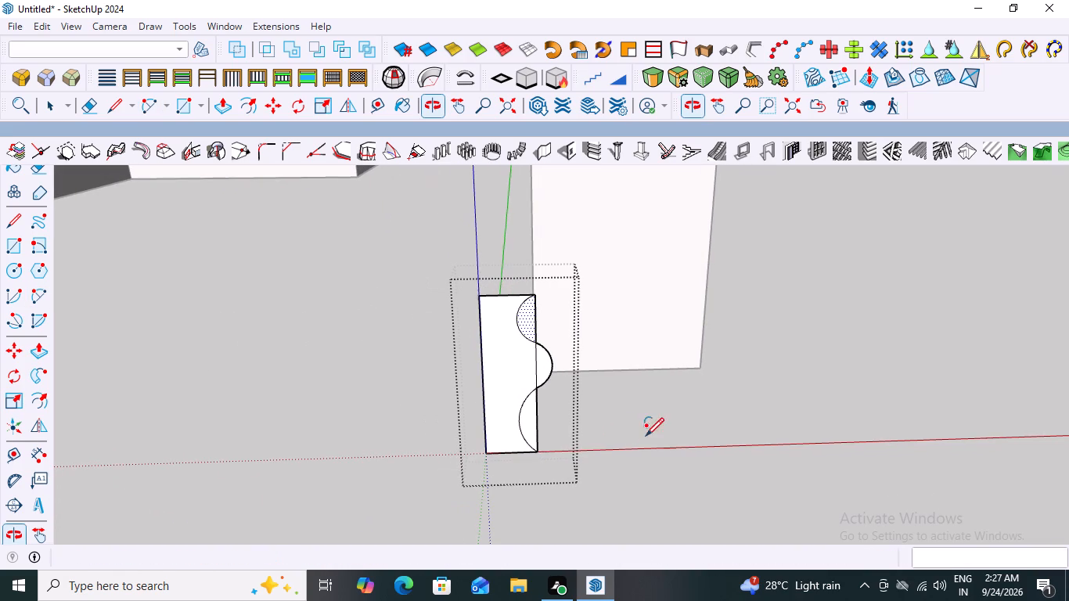
{"action": "key", "text": "space"}
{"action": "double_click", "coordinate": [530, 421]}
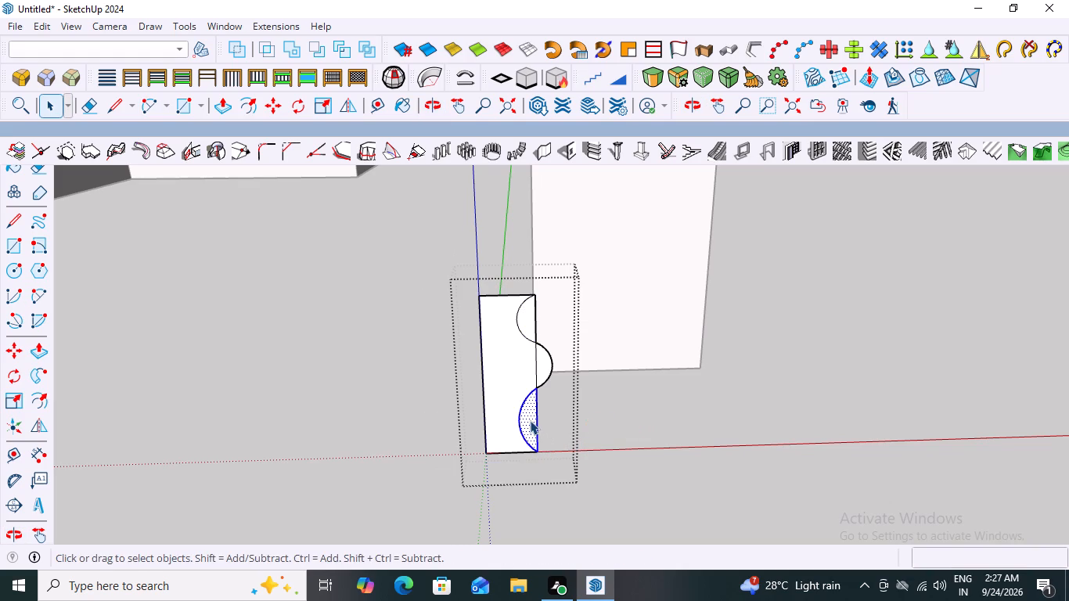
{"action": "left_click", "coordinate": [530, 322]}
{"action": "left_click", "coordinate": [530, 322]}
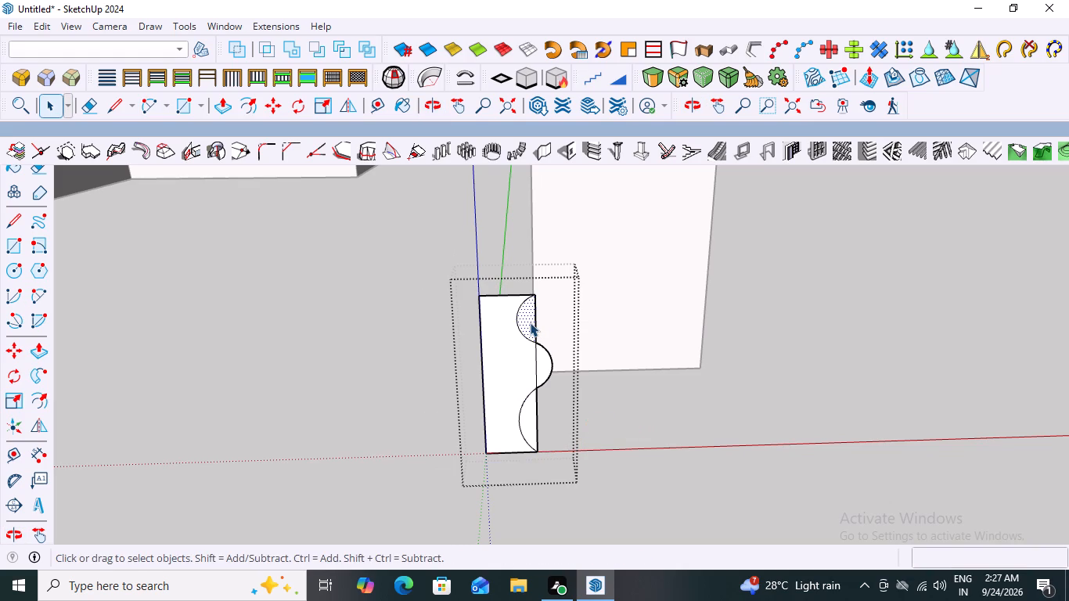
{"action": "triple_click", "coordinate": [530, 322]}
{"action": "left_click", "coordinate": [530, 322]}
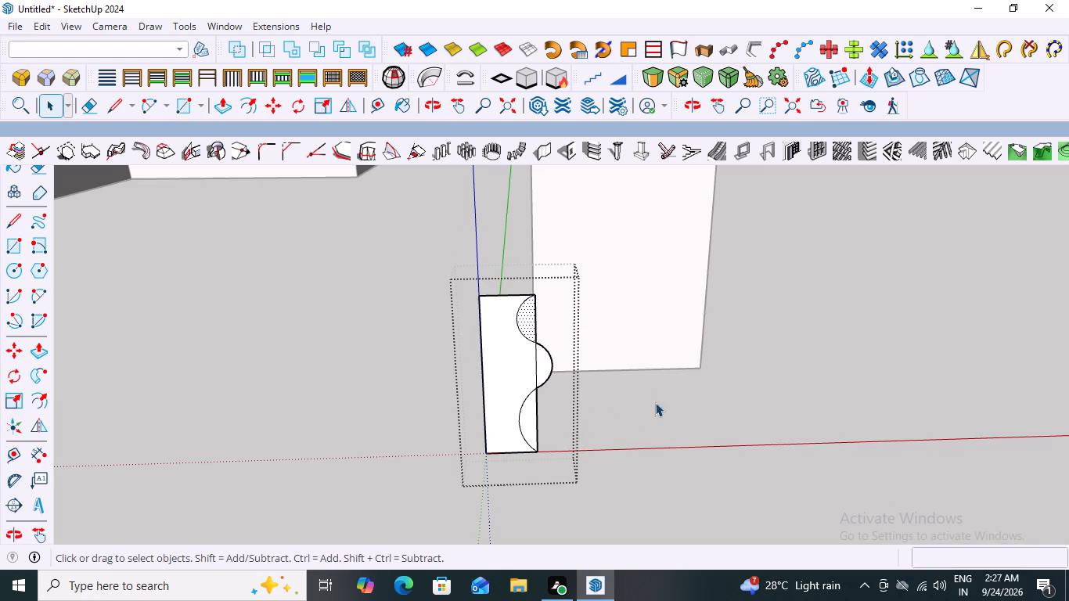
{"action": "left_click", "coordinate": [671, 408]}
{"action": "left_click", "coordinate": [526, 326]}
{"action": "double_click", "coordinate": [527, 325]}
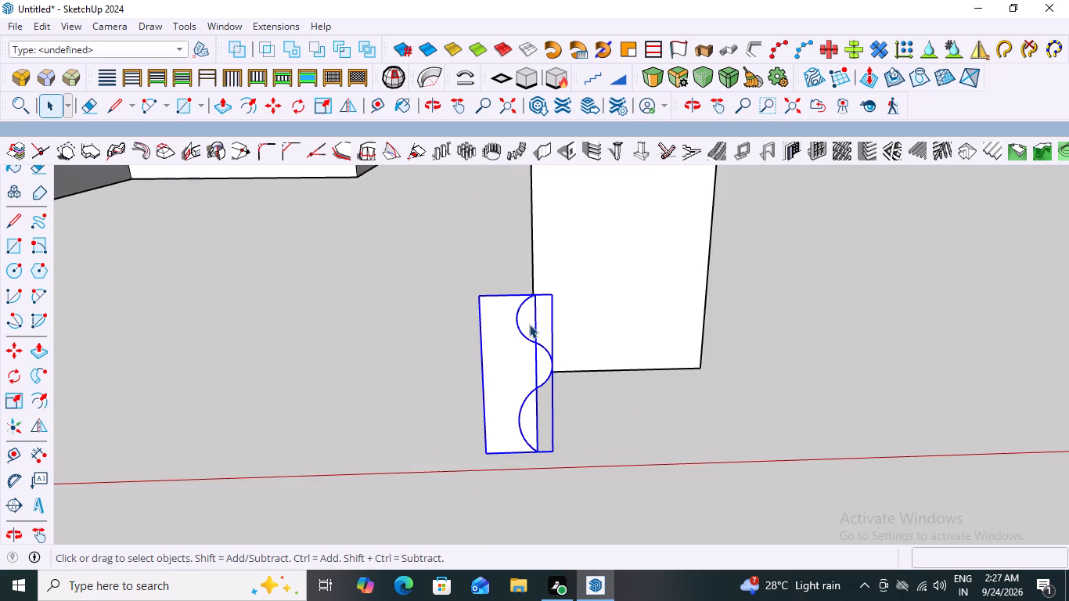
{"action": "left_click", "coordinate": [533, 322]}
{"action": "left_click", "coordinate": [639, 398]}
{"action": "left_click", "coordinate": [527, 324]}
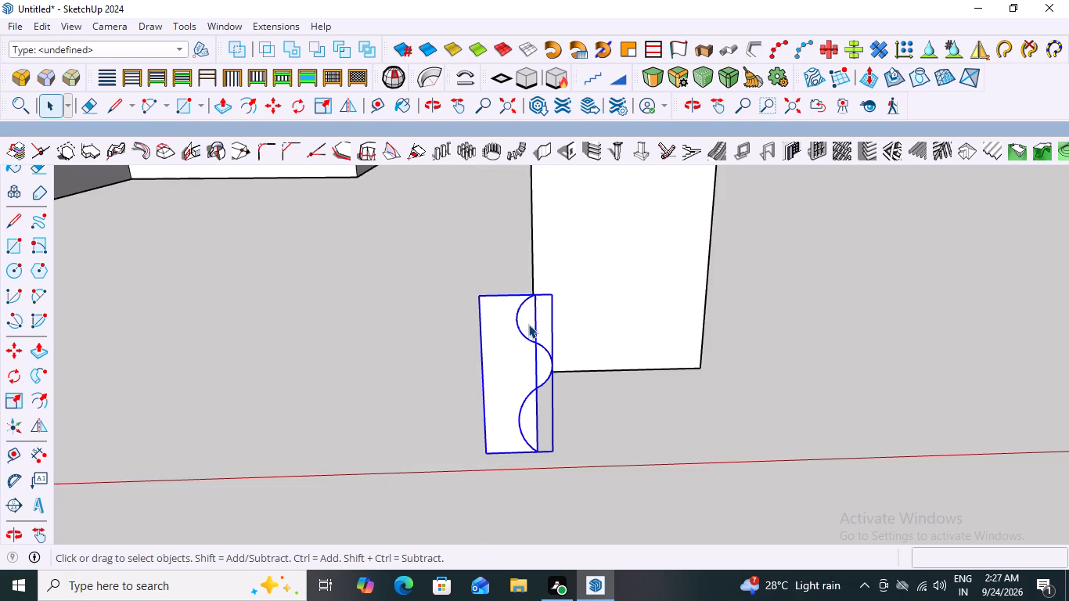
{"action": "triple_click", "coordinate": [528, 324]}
Cut away the two faces enclosed by the upper and lower inward arcs in the narrow group.
{"action": "left_click", "coordinate": [526, 323]}
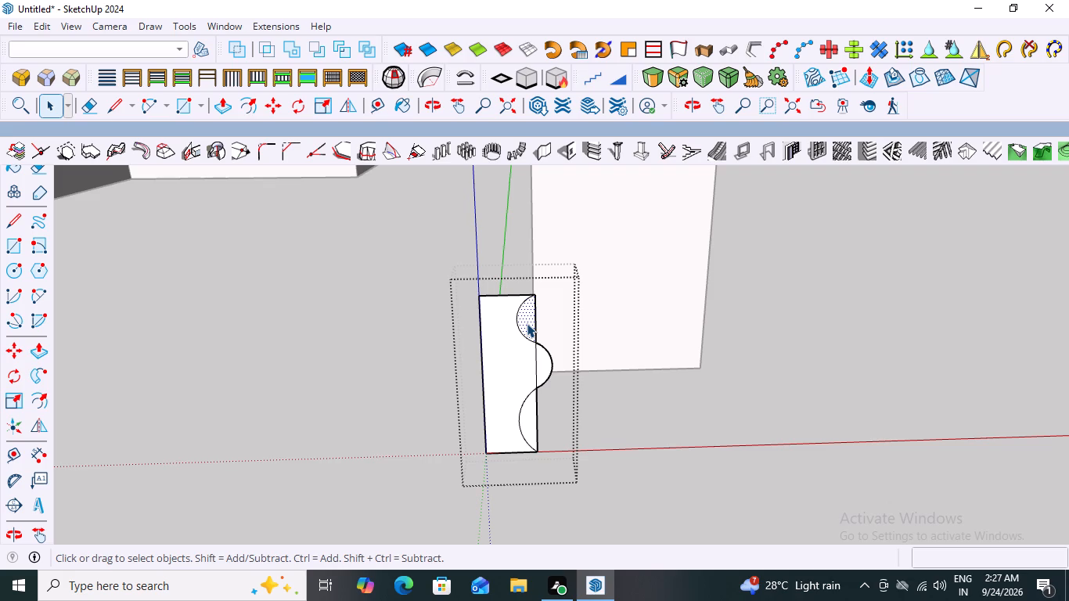
{"action": "left_click", "coordinate": [527, 323]}
{"action": "key", "text": "ctrl+x"}
{"action": "left_click", "coordinate": [542, 364]}
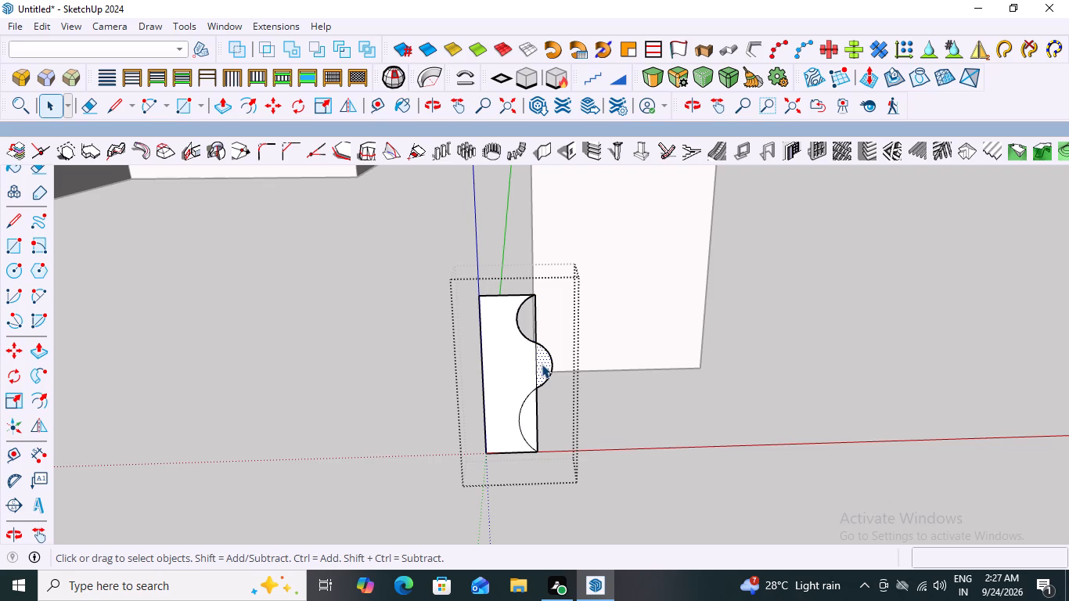
{"action": "key", "text": "x"}
{"action": "left_click", "coordinate": [530, 419]}
{"action": "key", "text": "ctrl+x"}
Delete the three straight edge segments left between the ends of the arcs so only the curved outline bounds the profile.
{"action": "middle_click_drag", "start_coordinate": [558, 423], "coordinate": [549, 423]}
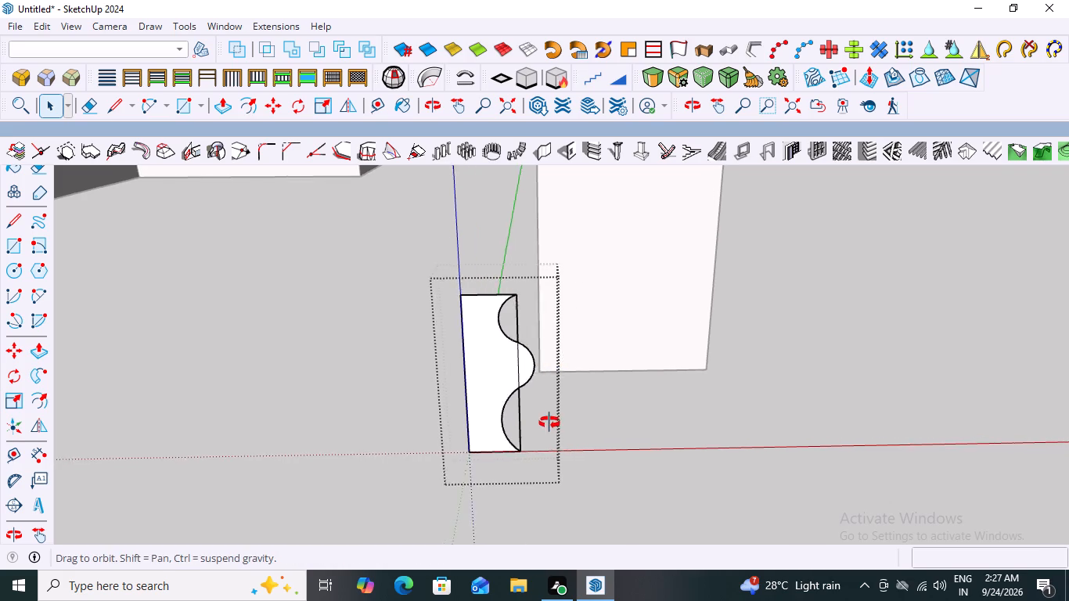
{"action": "middle_click_drag", "start_coordinate": [549, 423], "coordinate": [522, 423]}
{"action": "scroll", "coordinate": [418, 306], "scroll_direction": "up", "scroll_amount": 4}
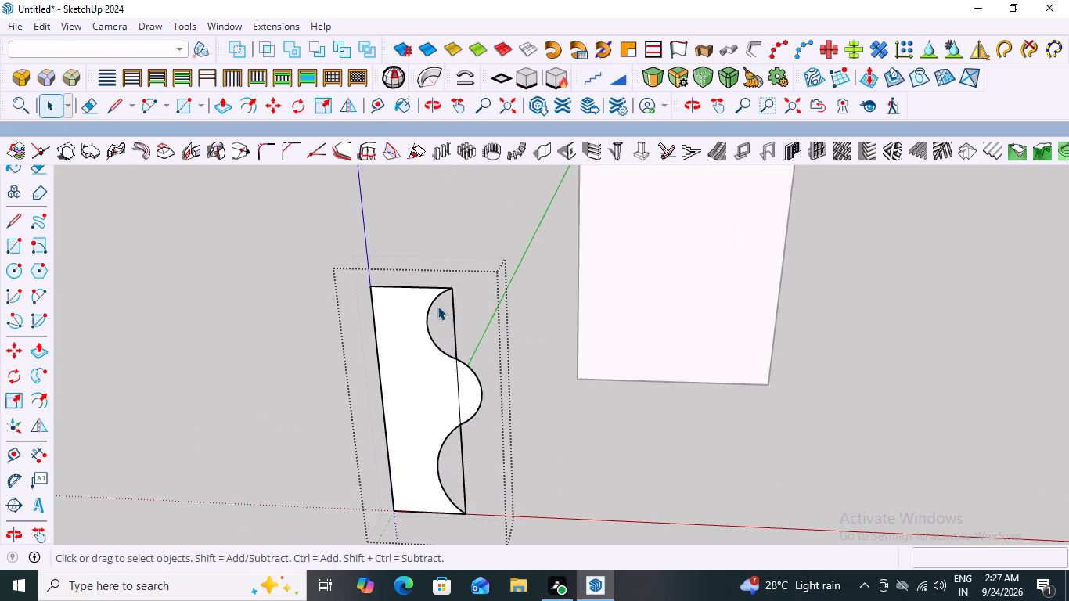
{"action": "left_click", "coordinate": [453, 314]}
{"action": "key", "text": "Delete"}
{"action": "left_click", "coordinate": [464, 476]}
{"action": "key", "text": "Delete"}
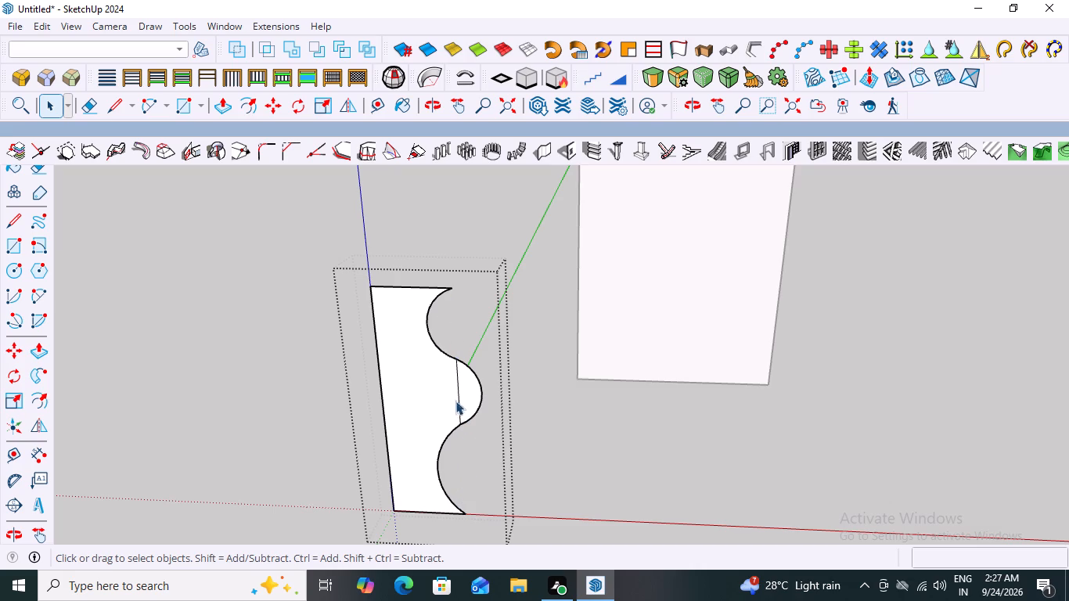
{"action": "left_click", "coordinate": [459, 402]}
{"action": "key", "text": "Delete"}
Push/pull the curved profile face outward about 1' 2" into a solid and exit the group.
{"action": "scroll", "coordinate": [574, 416], "scroll_direction": "down", "scroll_amount": 7}
{"action": "middle_click_drag", "start_coordinate": [539, 448], "coordinate": [548, 437]}
{"action": "scroll", "coordinate": [493, 454], "scroll_direction": "down", "scroll_amount": 1}
{"action": "scroll", "coordinate": [560, 434], "scroll_direction": "down", "scroll_amount": 6}
{"action": "double_click", "coordinate": [519, 410]}
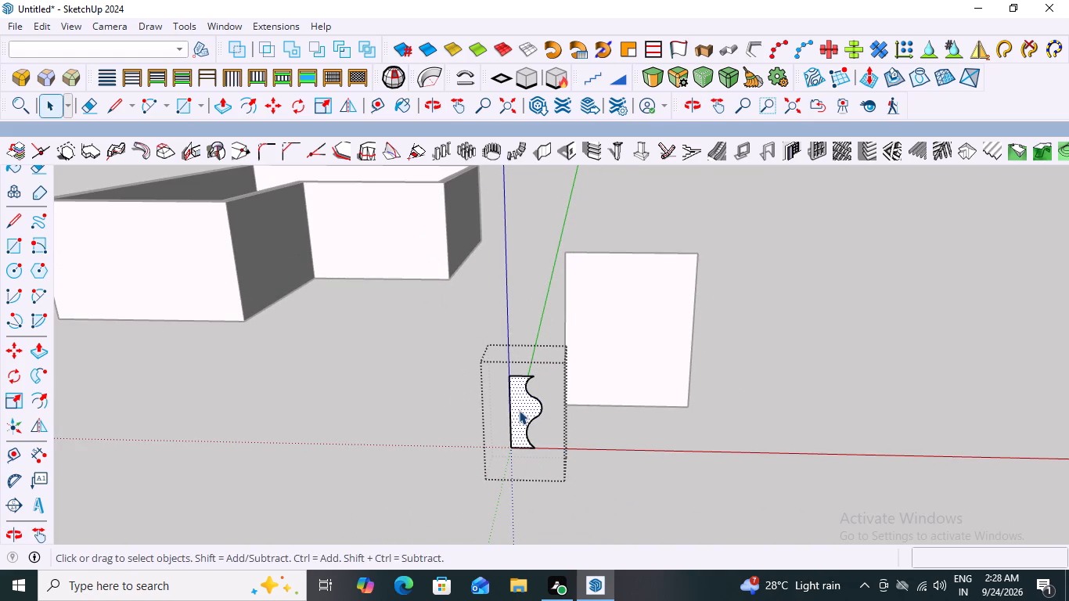
{"action": "triple_click", "coordinate": [519, 410]}
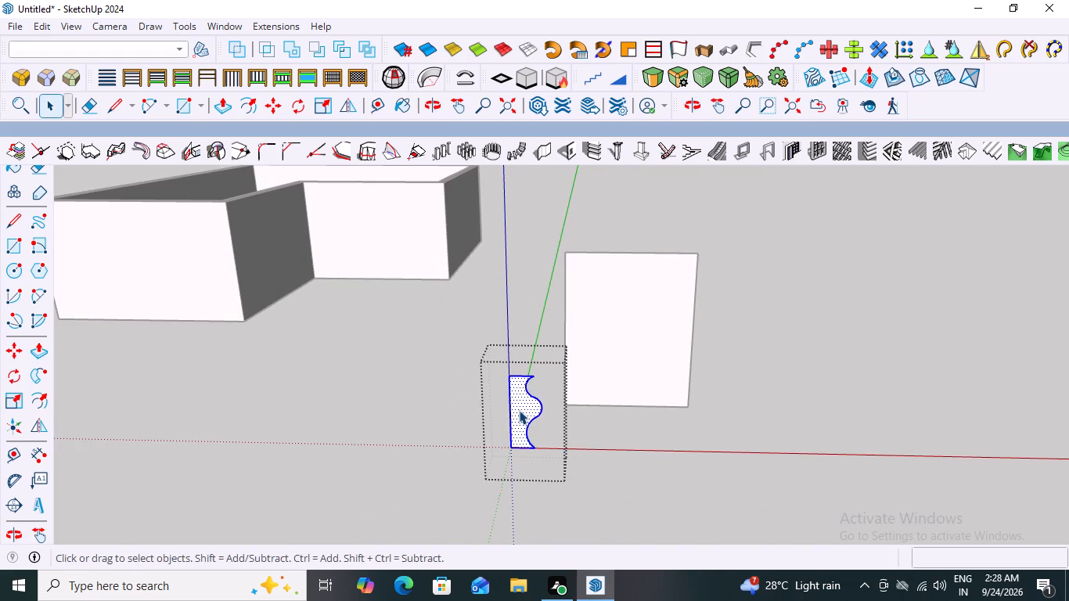
{"action": "scroll", "coordinate": [519, 410], "scroll_direction": "up", "scroll_amount": 2}
{"action": "scroll", "coordinate": [519, 410], "scroll_direction": "down", "scroll_amount": 1}
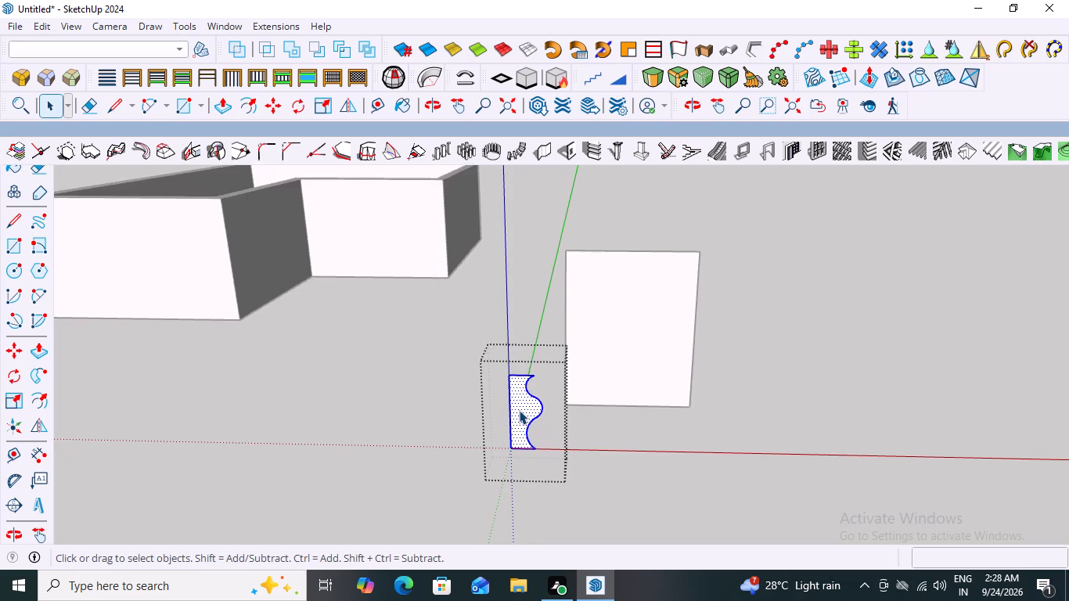
{"action": "scroll", "coordinate": [519, 410], "scroll_direction": "down", "scroll_amount": 4}
{"action": "scroll", "coordinate": [525, 444], "scroll_direction": "up", "scroll_amount": 5}
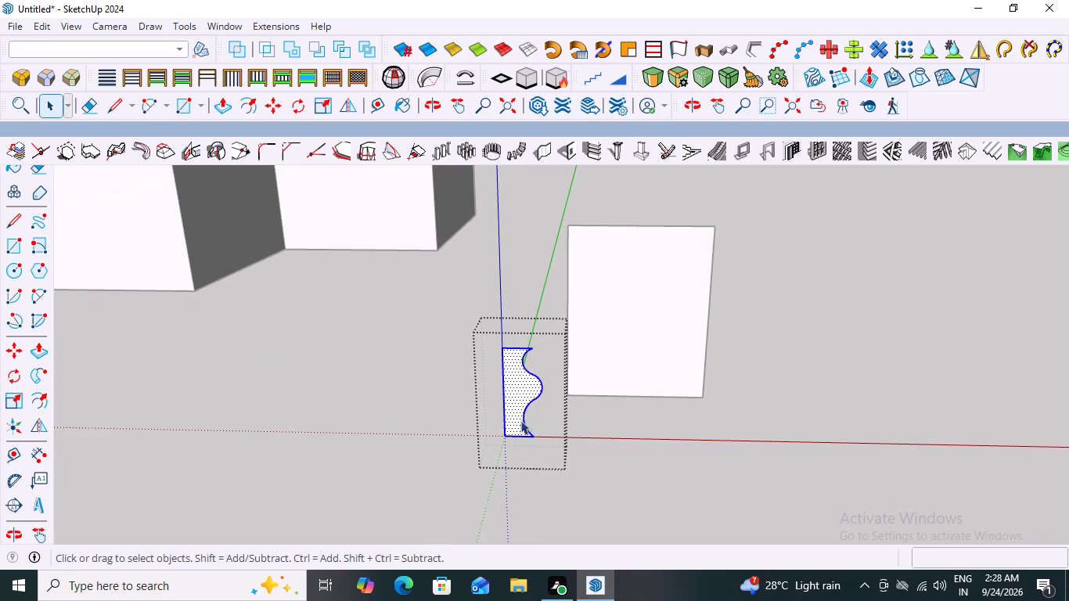
{"action": "middle_click_drag", "start_coordinate": [526, 384], "coordinate": [469, 396]}
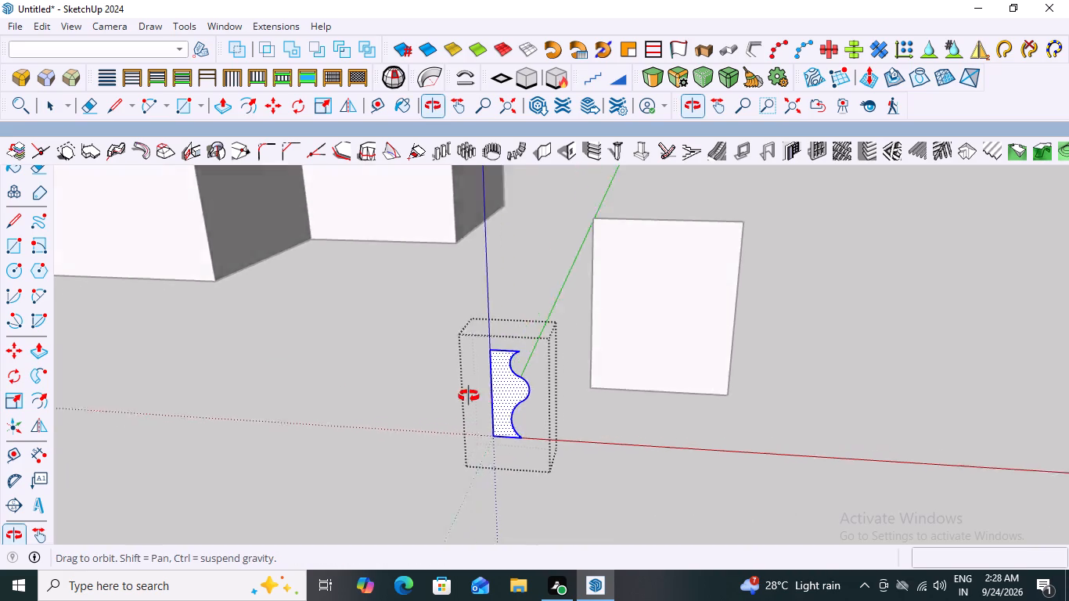
{"action": "middle_click_drag", "start_coordinate": [469, 396], "coordinate": [520, 418]}
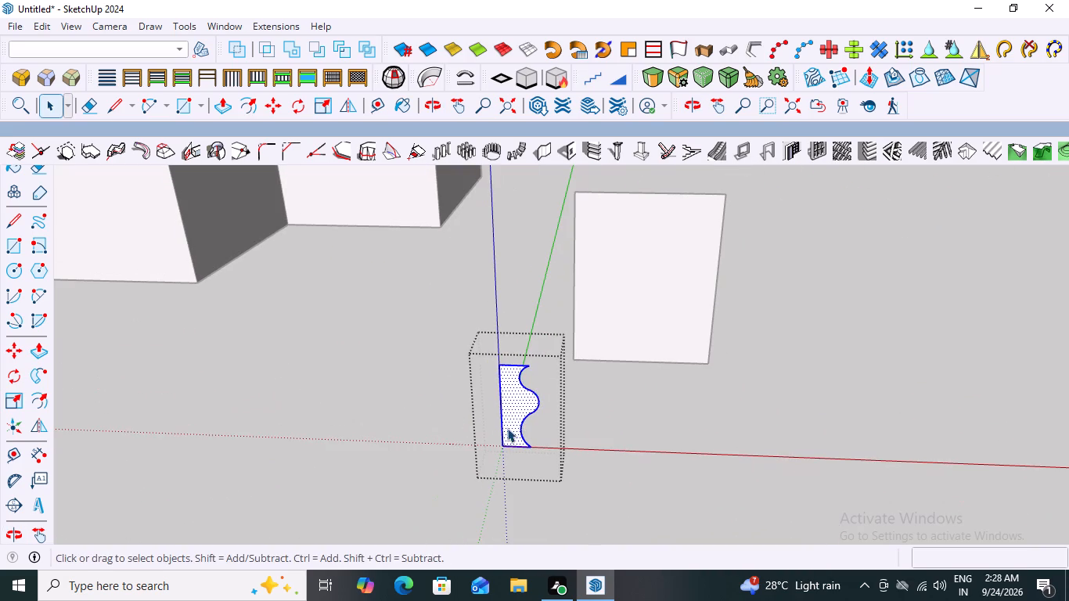
{"action": "key", "text": "p"}
{"action": "left_click", "coordinate": [513, 405]}
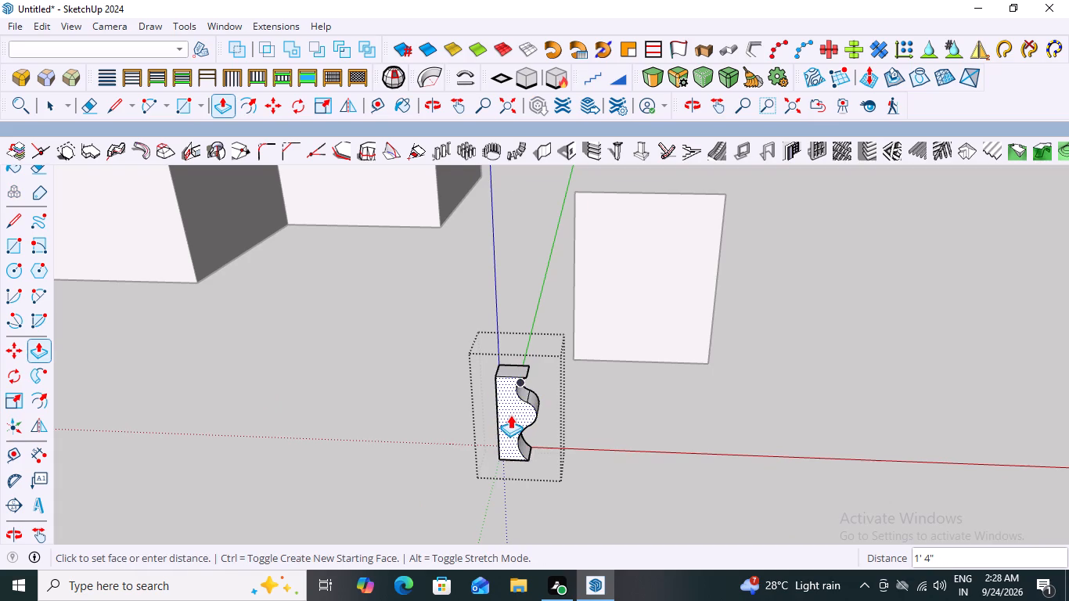
{"action": "middle_click_drag", "start_coordinate": [510, 415], "coordinate": [420, 433]}
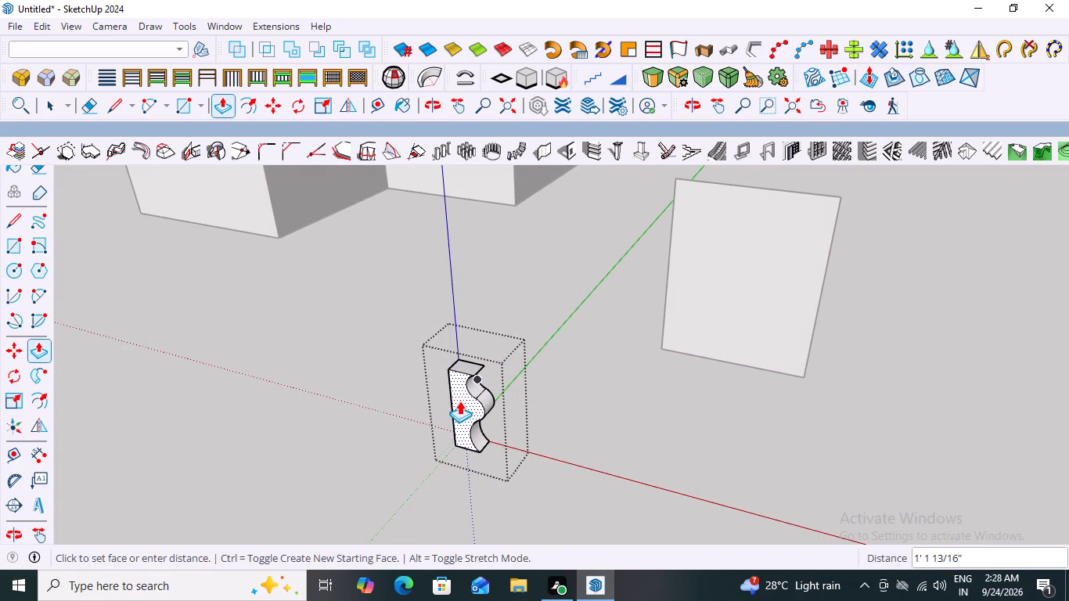
{"action": "left_click", "coordinate": [459, 401]}
{"action": "key", "text": "space"}
{"action": "left_click", "coordinate": [611, 419]}
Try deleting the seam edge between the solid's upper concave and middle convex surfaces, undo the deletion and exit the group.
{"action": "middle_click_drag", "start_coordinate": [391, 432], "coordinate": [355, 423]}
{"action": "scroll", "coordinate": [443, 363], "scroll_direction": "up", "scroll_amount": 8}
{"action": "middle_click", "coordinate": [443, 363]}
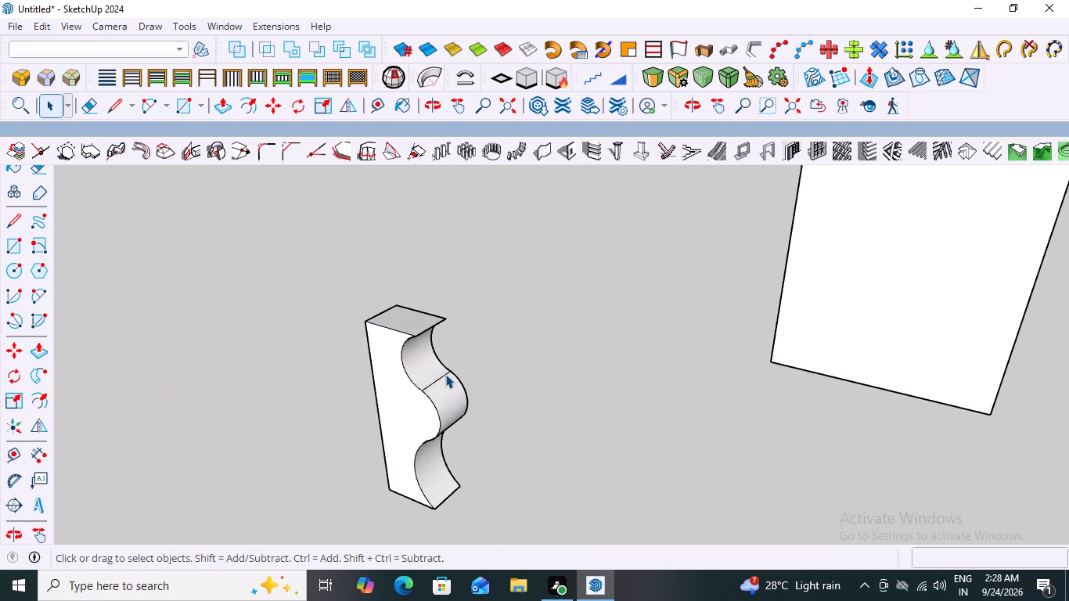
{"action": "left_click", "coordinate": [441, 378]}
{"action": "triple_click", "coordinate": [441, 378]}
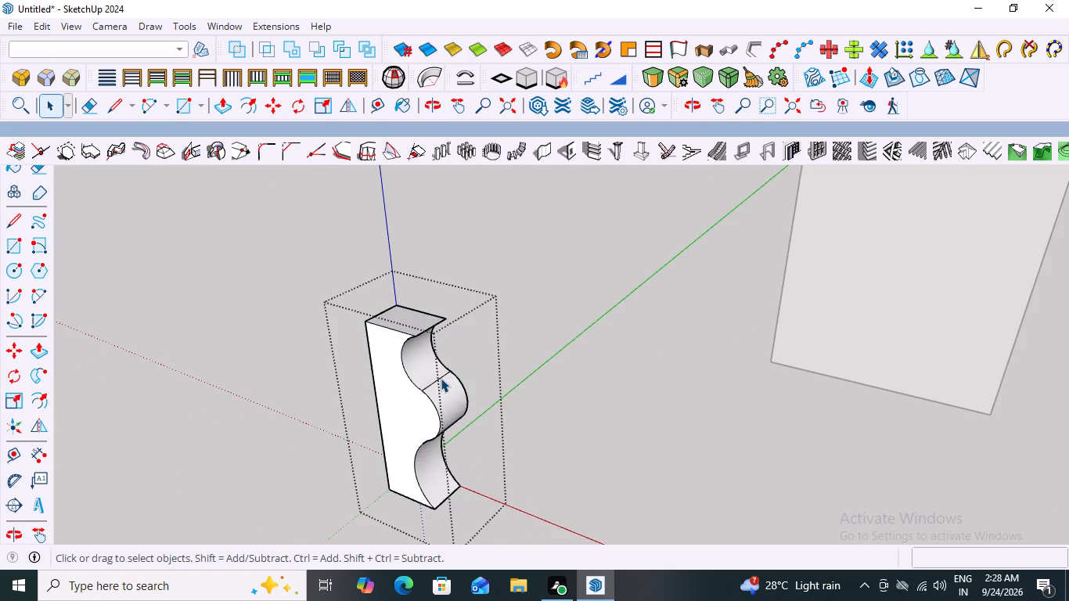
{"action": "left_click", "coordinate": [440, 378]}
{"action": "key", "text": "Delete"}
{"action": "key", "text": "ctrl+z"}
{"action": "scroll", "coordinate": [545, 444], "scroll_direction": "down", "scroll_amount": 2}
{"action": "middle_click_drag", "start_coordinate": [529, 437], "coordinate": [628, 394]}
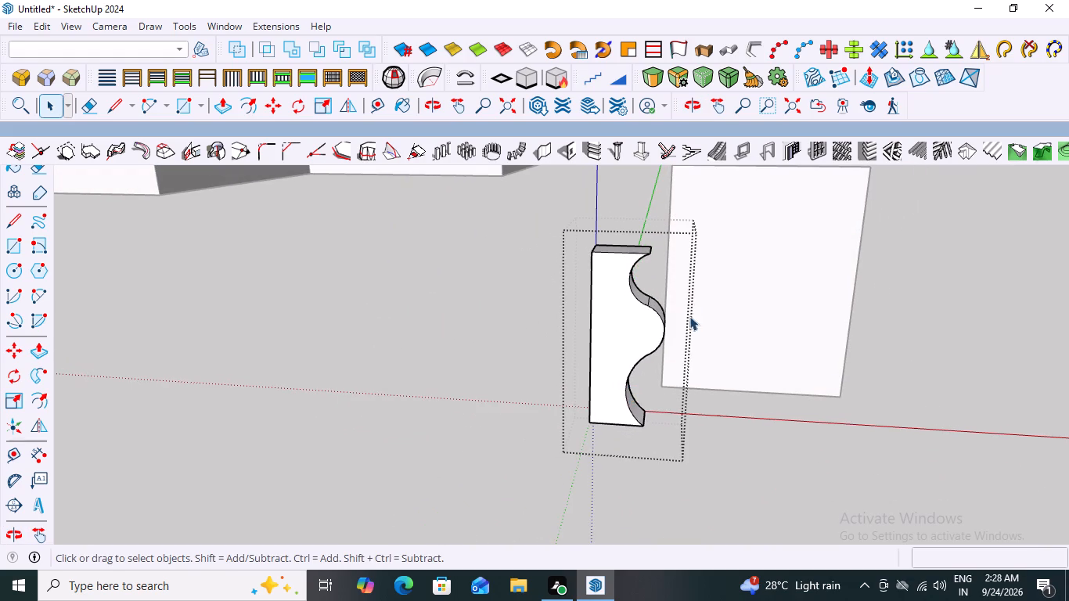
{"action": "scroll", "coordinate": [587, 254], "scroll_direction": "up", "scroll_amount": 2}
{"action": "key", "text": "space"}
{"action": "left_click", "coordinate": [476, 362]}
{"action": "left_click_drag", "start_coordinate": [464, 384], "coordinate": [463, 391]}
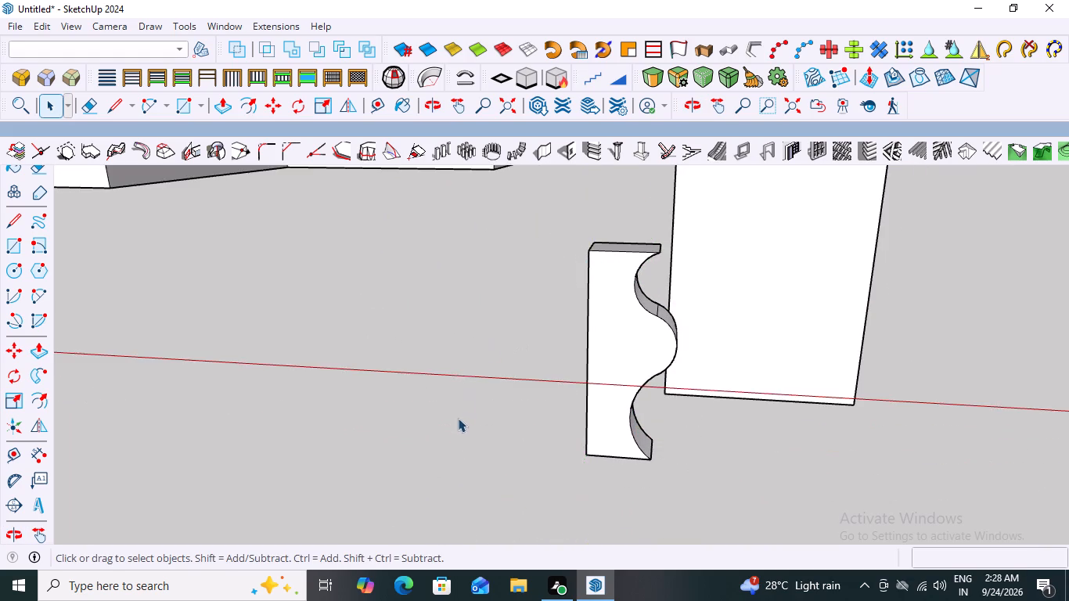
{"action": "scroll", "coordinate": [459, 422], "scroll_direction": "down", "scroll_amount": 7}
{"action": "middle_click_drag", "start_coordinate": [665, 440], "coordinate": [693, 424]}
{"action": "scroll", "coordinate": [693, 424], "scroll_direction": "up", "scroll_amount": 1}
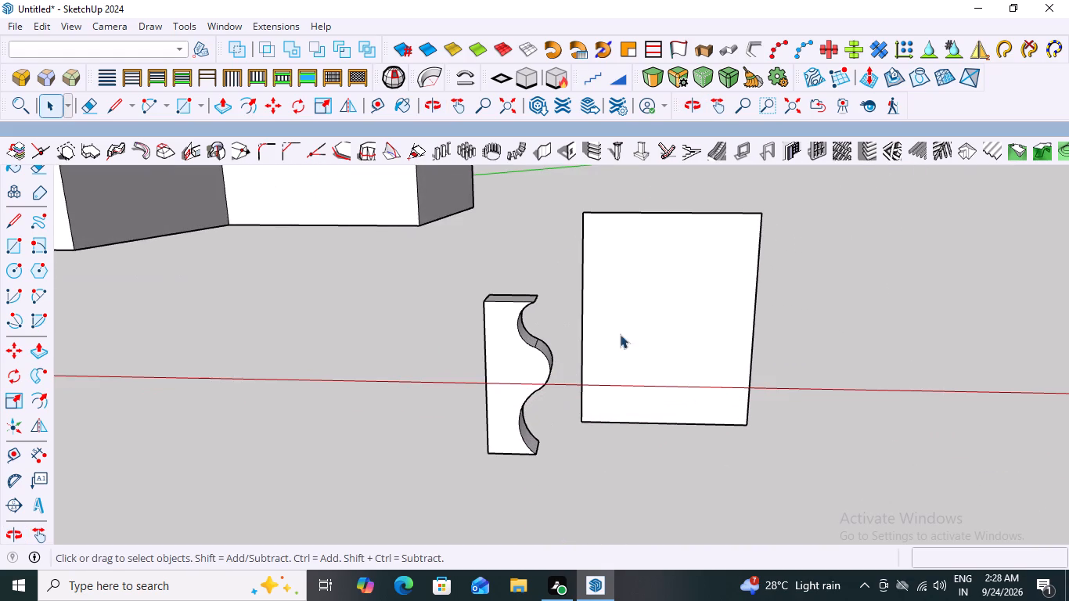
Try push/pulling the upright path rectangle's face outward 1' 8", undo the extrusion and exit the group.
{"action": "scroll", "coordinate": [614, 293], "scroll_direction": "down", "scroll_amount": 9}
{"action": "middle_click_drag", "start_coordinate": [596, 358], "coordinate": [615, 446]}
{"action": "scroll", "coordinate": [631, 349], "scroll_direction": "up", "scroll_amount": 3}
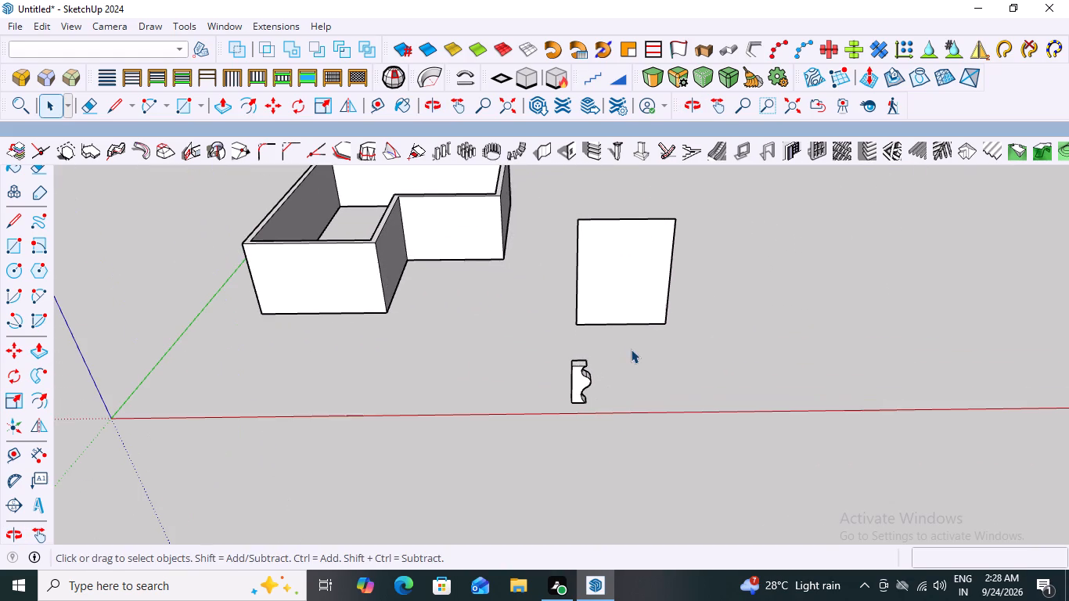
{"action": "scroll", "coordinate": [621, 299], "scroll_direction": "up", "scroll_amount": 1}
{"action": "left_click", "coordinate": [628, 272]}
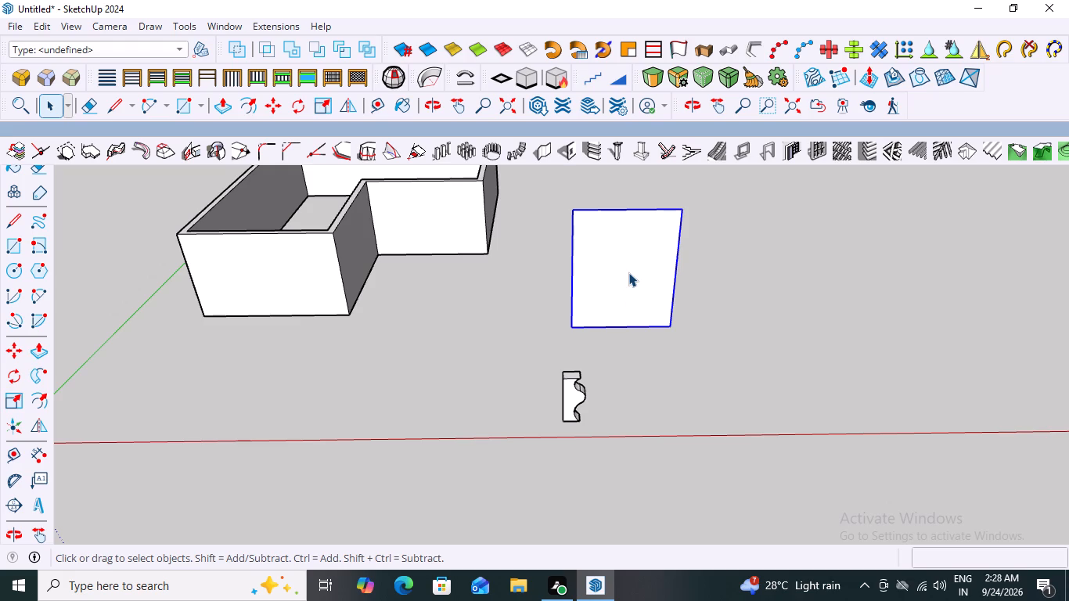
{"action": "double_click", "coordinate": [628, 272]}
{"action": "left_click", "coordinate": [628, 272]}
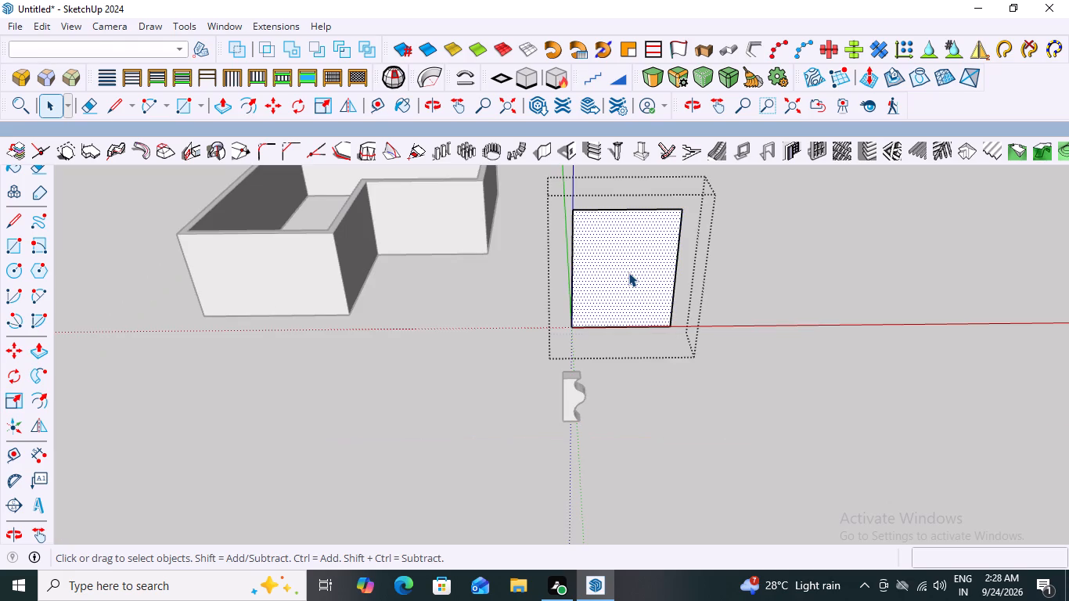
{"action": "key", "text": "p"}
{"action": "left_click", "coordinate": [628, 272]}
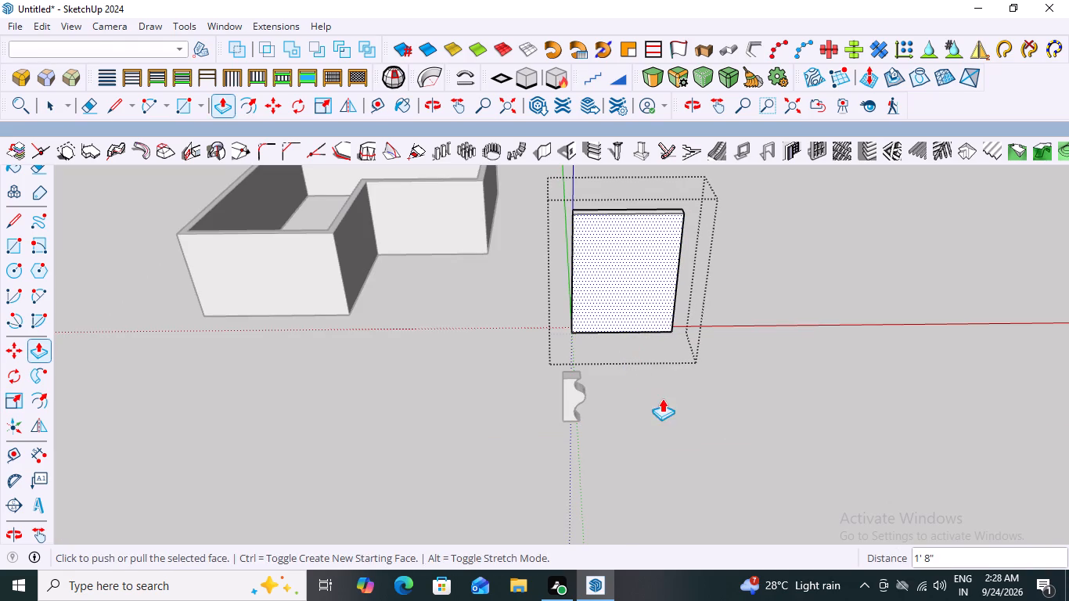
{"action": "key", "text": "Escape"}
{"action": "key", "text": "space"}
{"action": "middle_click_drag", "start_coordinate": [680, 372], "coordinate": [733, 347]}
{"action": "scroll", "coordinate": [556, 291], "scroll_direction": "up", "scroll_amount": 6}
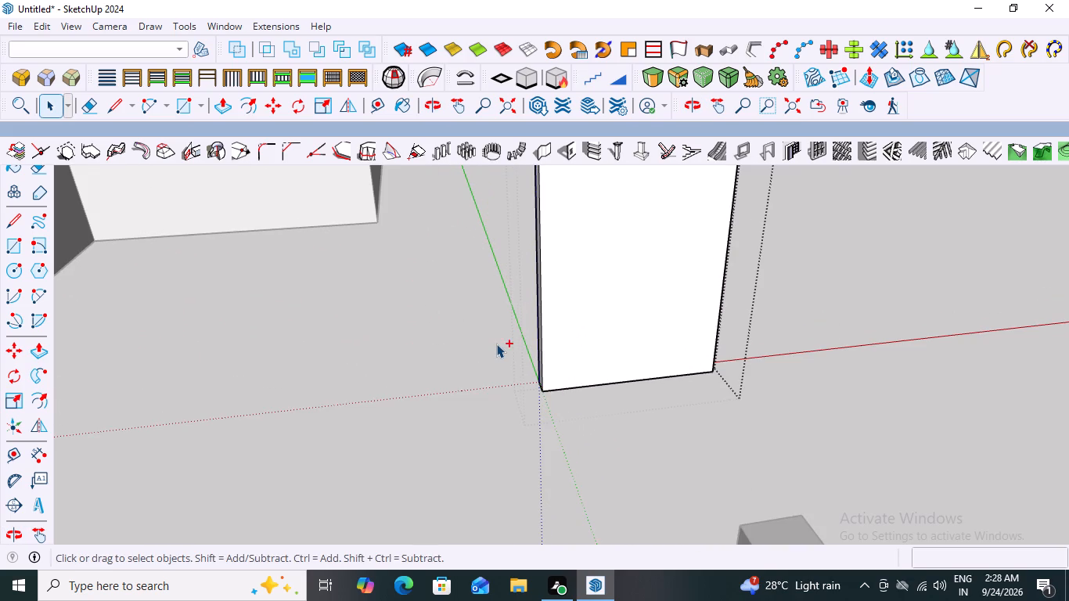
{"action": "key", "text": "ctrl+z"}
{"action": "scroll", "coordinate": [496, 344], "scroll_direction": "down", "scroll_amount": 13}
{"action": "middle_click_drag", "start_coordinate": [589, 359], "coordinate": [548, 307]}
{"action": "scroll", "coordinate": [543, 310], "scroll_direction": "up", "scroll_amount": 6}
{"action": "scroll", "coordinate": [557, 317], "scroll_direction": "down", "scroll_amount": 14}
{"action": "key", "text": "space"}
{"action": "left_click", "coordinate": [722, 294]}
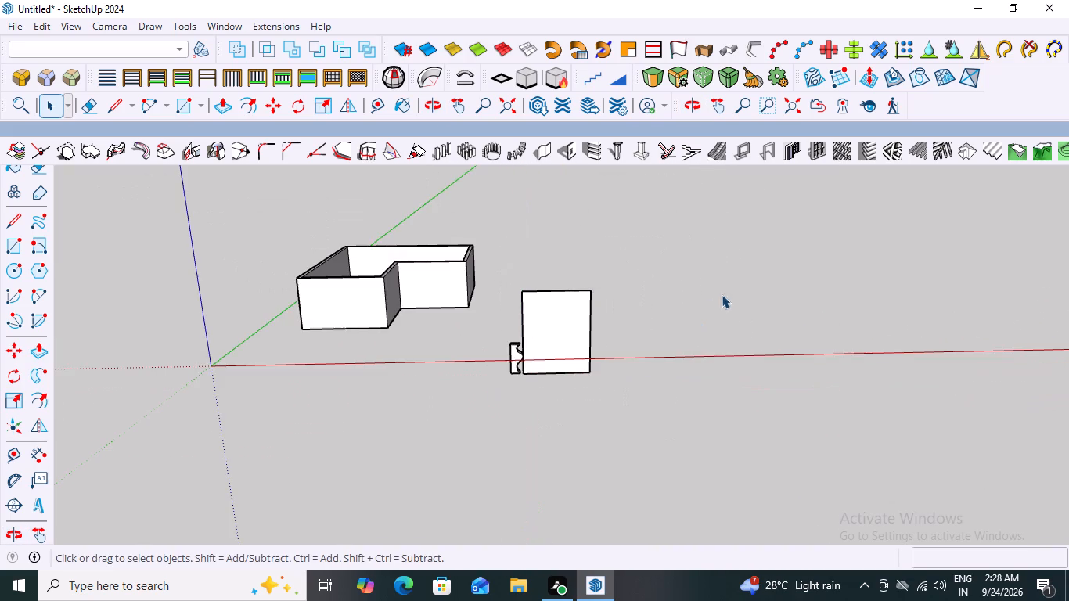
Open the upright path rectangle's group for editing and select its face.
{"action": "middle_click_drag", "start_coordinate": [548, 386], "coordinate": [564, 488]}
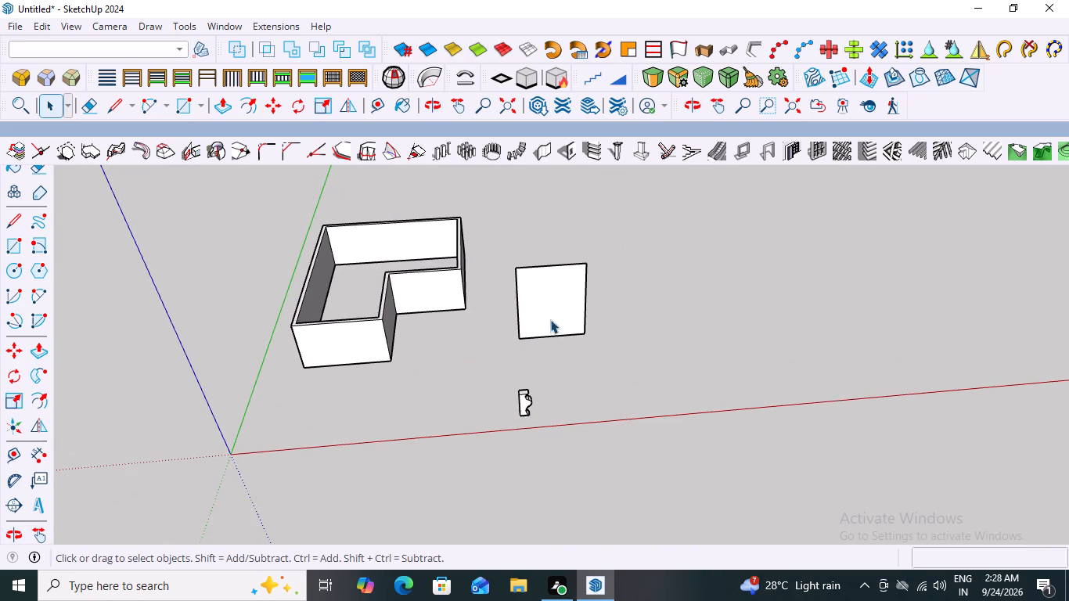
{"action": "scroll", "coordinate": [553, 344], "scroll_direction": "up", "scroll_amount": 1}
{"action": "left_click", "coordinate": [560, 291]}
{"action": "double_click", "coordinate": [560, 291]}
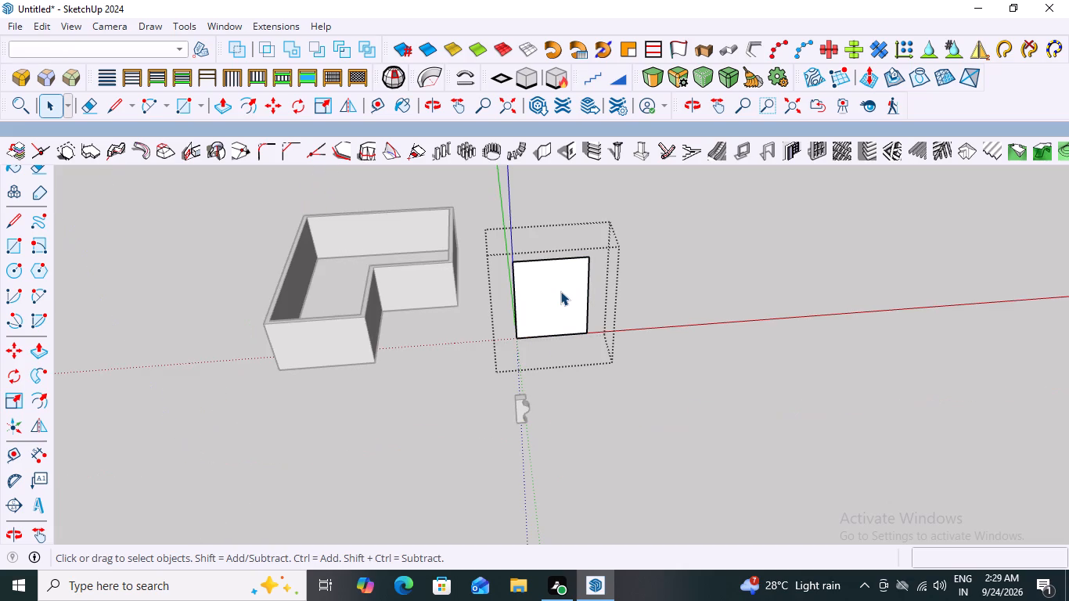
{"action": "left_click", "coordinate": [667, 247]}
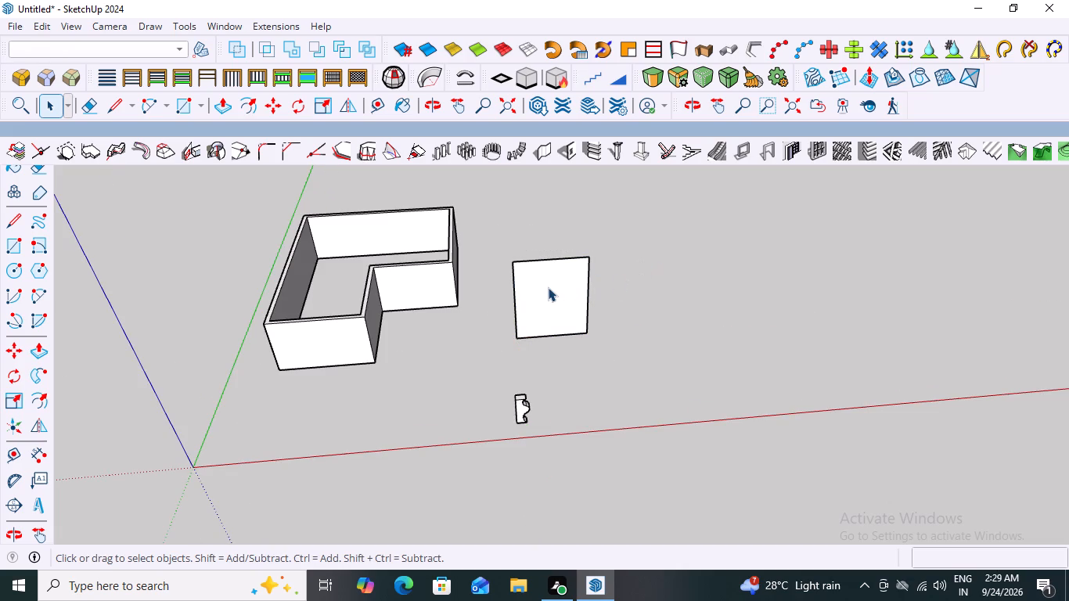
{"action": "left_click", "coordinate": [548, 287]}
{"action": "left_click", "coordinate": [548, 287]}
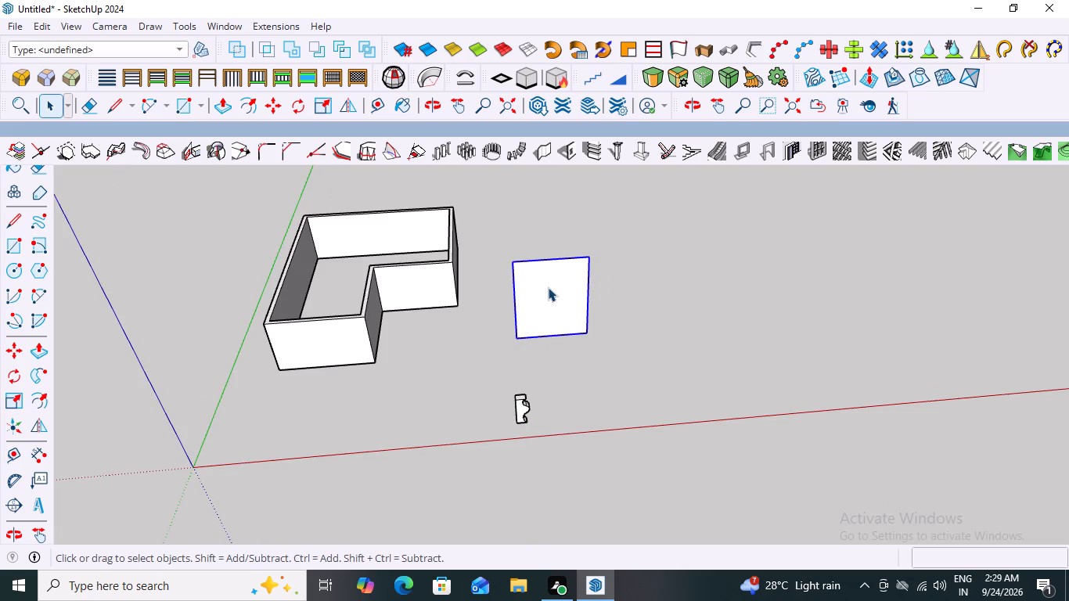
{"action": "left_click", "coordinate": [548, 287]}
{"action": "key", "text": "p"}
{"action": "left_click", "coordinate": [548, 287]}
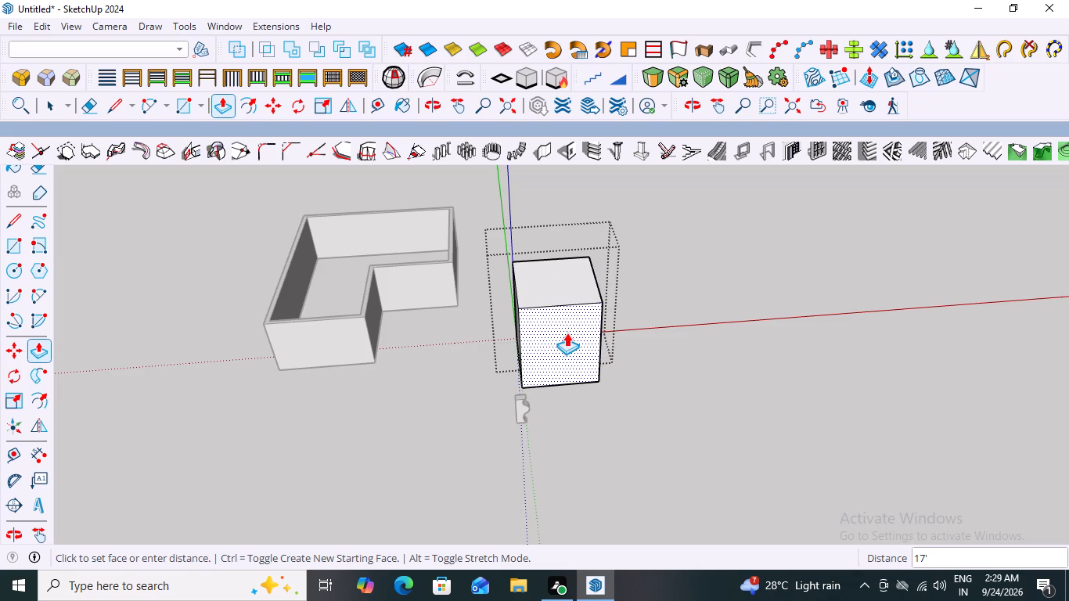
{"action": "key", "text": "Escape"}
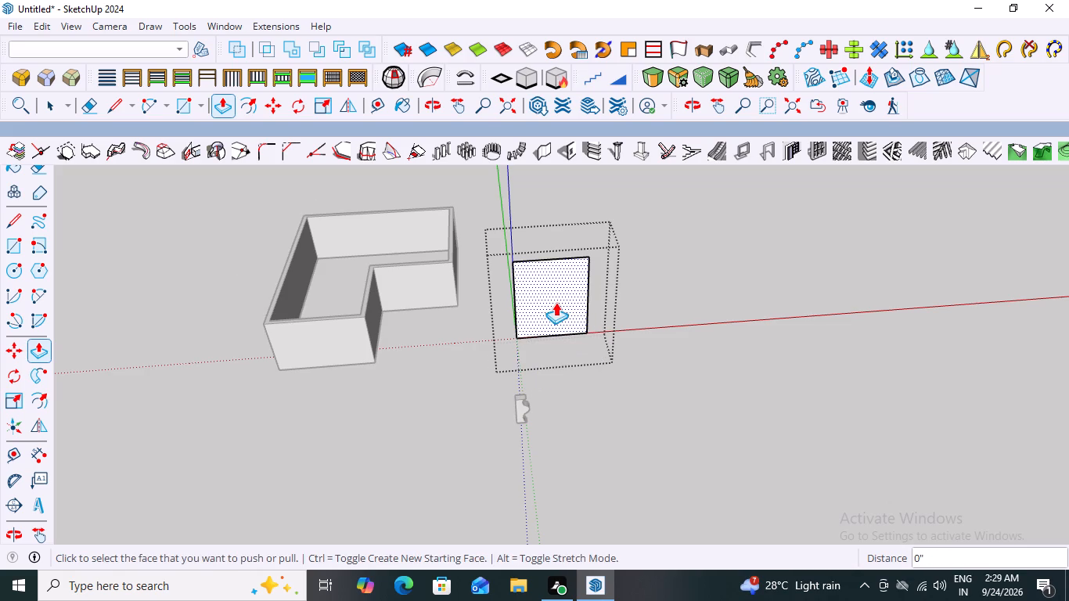
Offset the rectangle's outline inward about 1' 11 1/2" to form a border.
{"action": "scroll", "coordinate": [556, 302], "scroll_direction": "up", "scroll_amount": 2}
{"action": "key", "text": "space"}
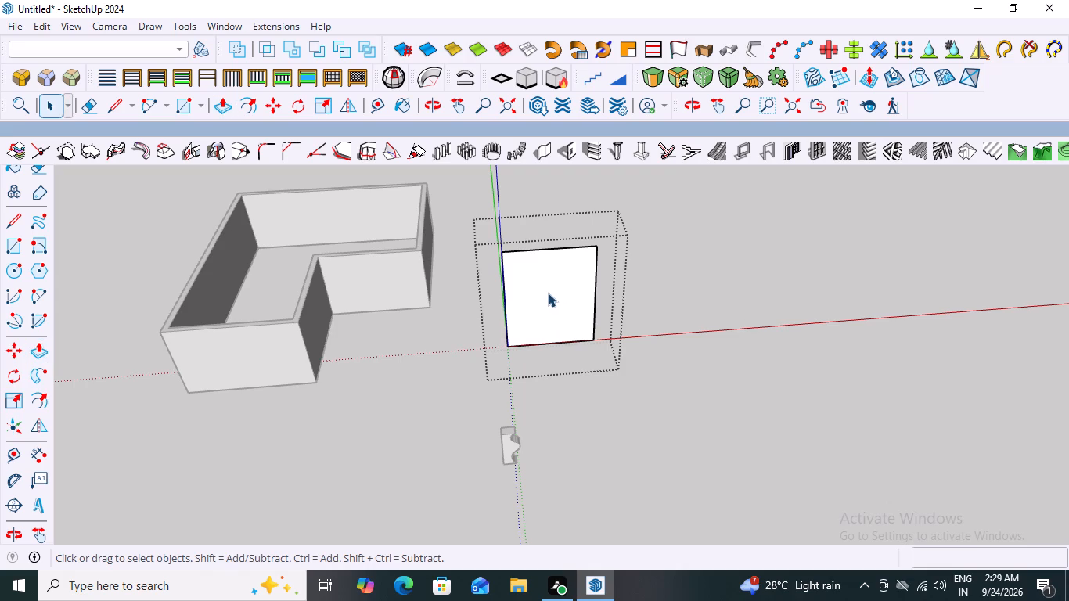
{"action": "key", "text": "f"}
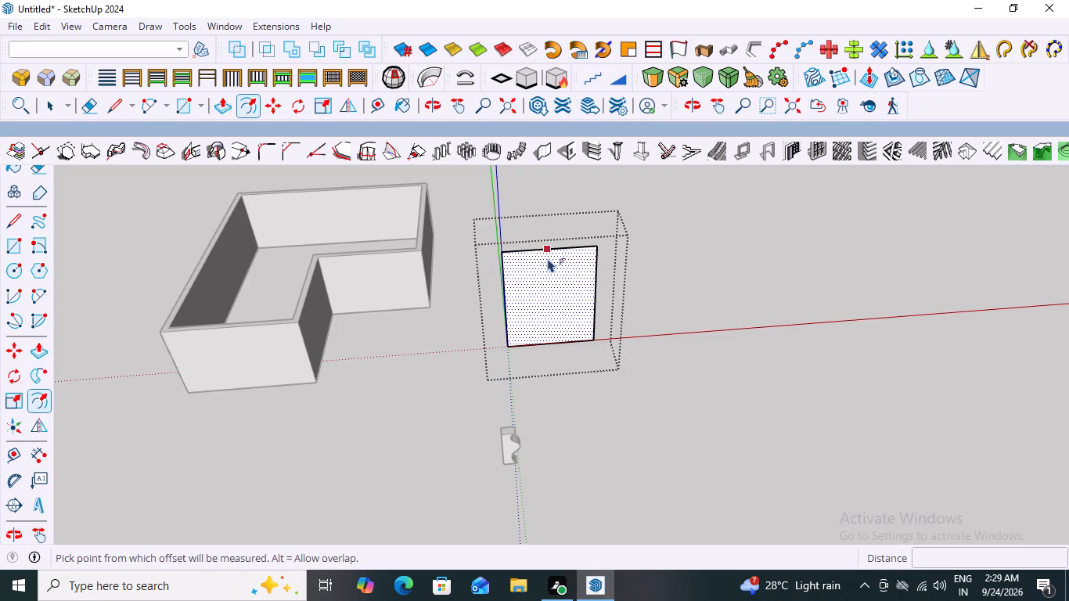
{"action": "left_click", "coordinate": [549, 248]}
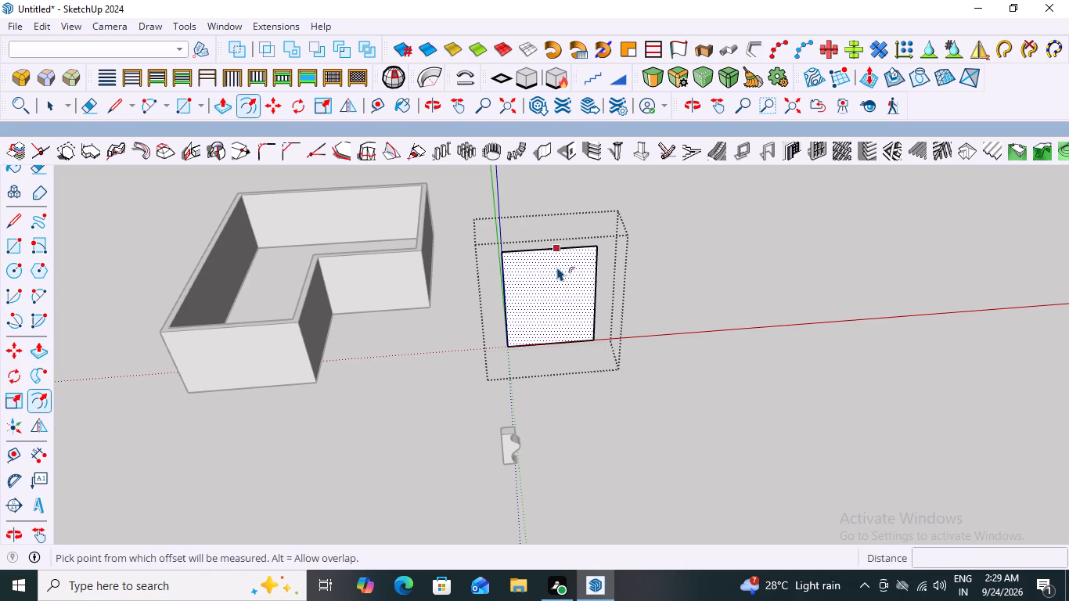
{"action": "left_click", "coordinate": [557, 267]}
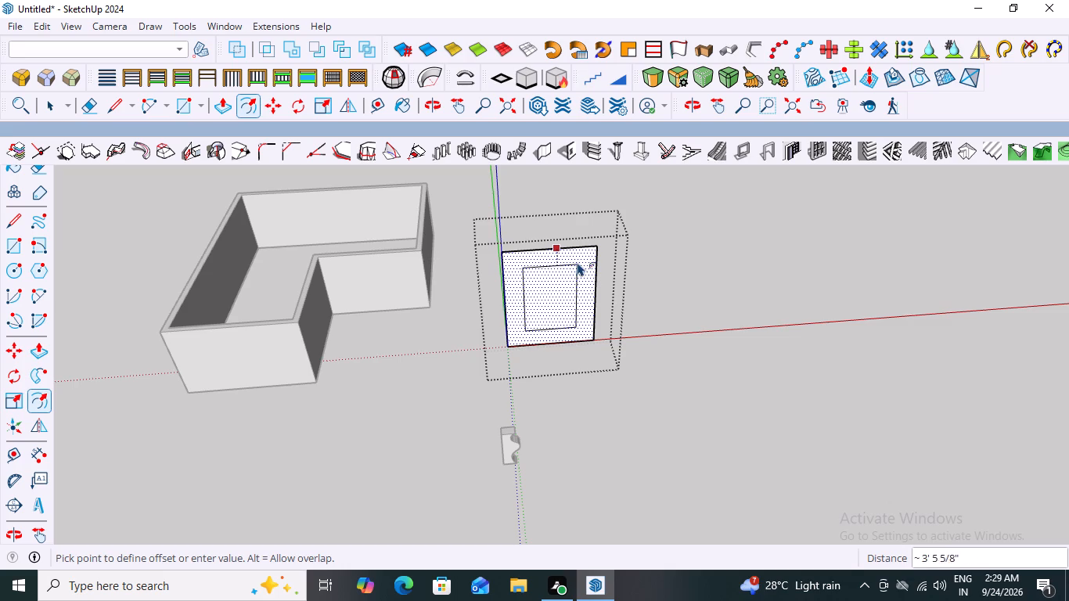
{"action": "left_click", "coordinate": [582, 257]}
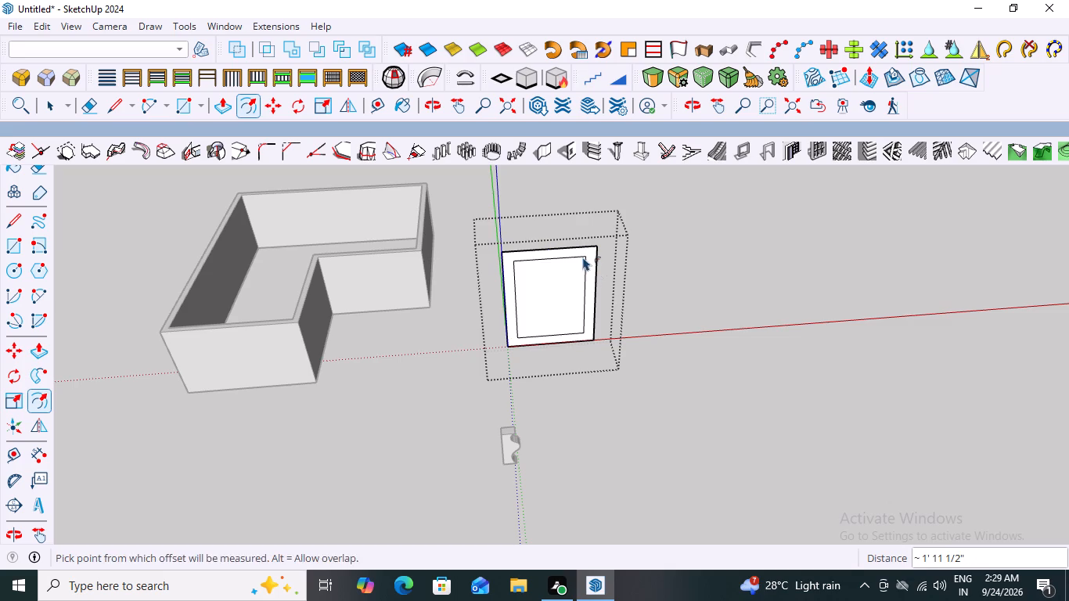
{"action": "key", "text": "space"}
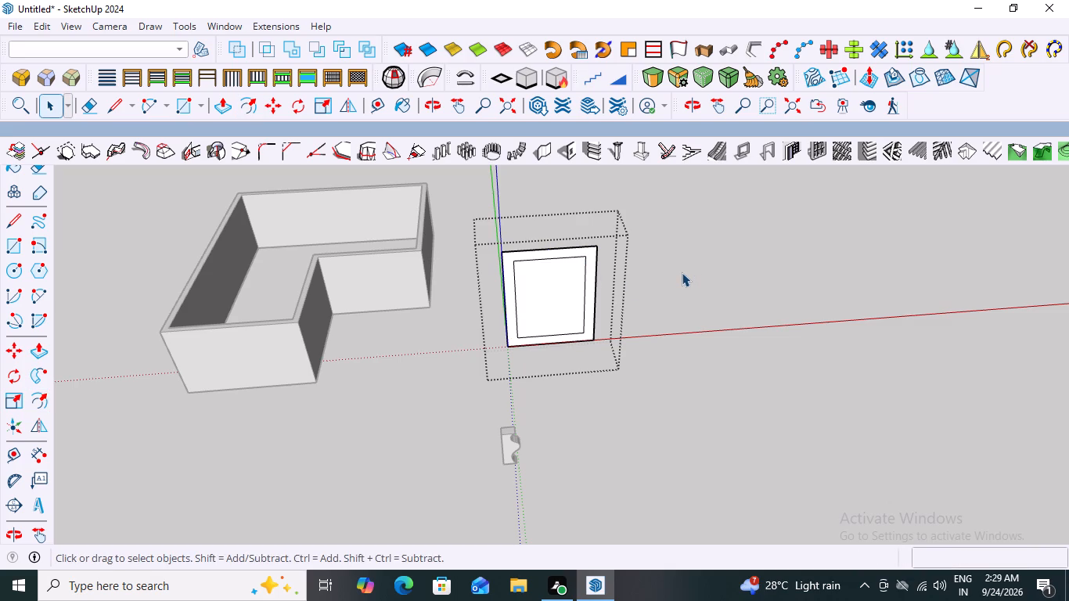
Cut away the inner face enclosed by the offset outline, leaving a rectangular frame.
{"action": "left_click", "coordinate": [551, 297]}
{"action": "left_click", "coordinate": [551, 297]}
{"action": "key", "text": "ctrl+x"}
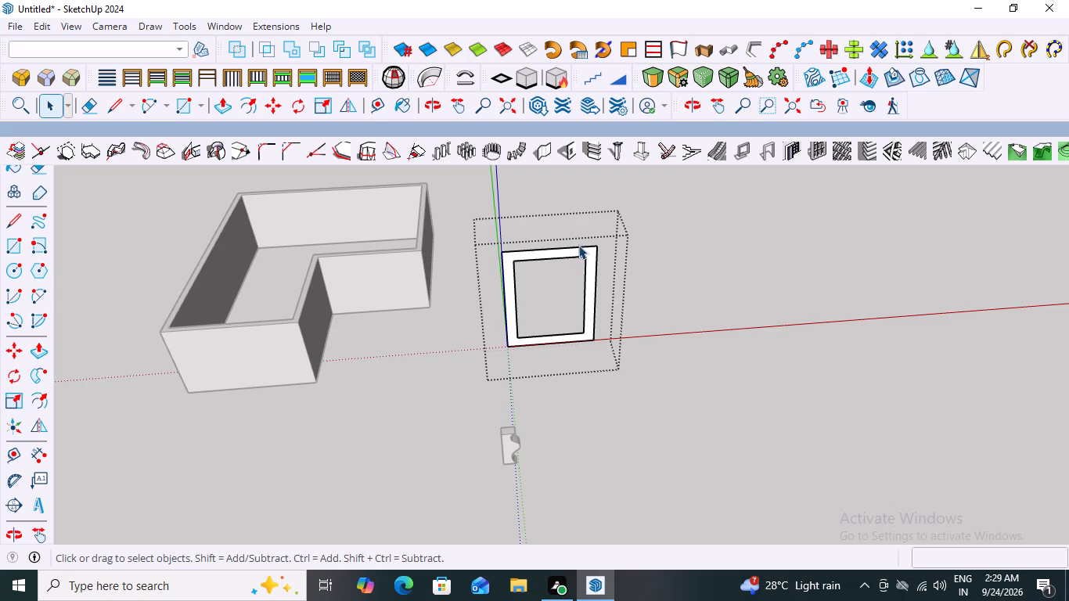
Draw two short lines, about 1' 11 1/2" each, from the frame's lower inner corners down to its bottom outer edge.
{"action": "left_click", "coordinate": [585, 247]}
{"action": "left_click", "coordinate": [587, 251]}
{"action": "scroll", "coordinate": [581, 350], "scroll_direction": "up", "scroll_amount": 7}
{"action": "key", "text": "l"}
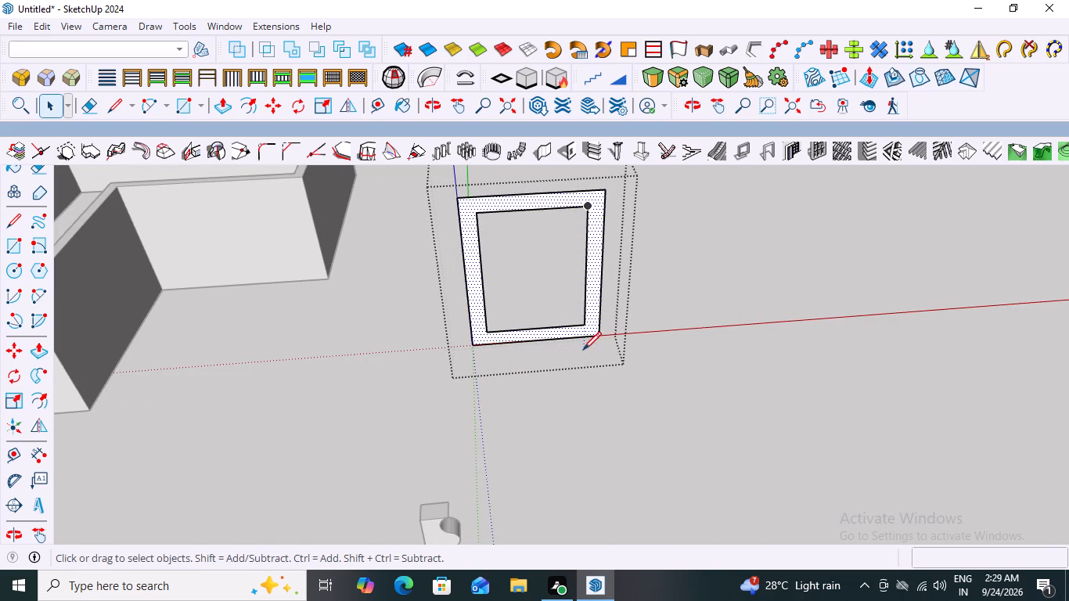
{"action": "left_click", "coordinate": [583, 327]}
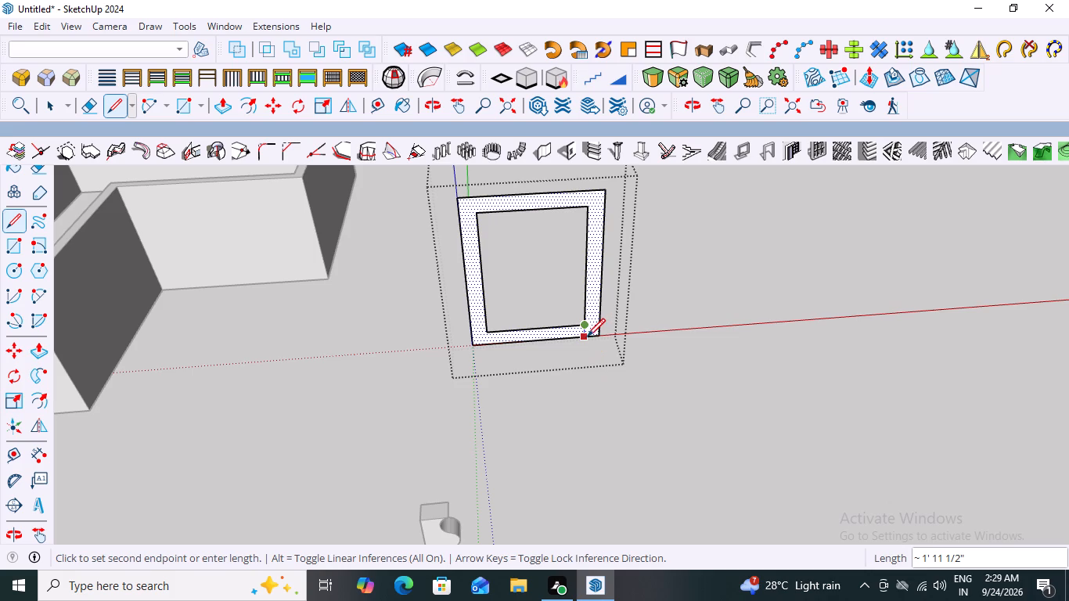
{"action": "left_click", "coordinate": [585, 338]}
{"action": "key", "text": "space"}
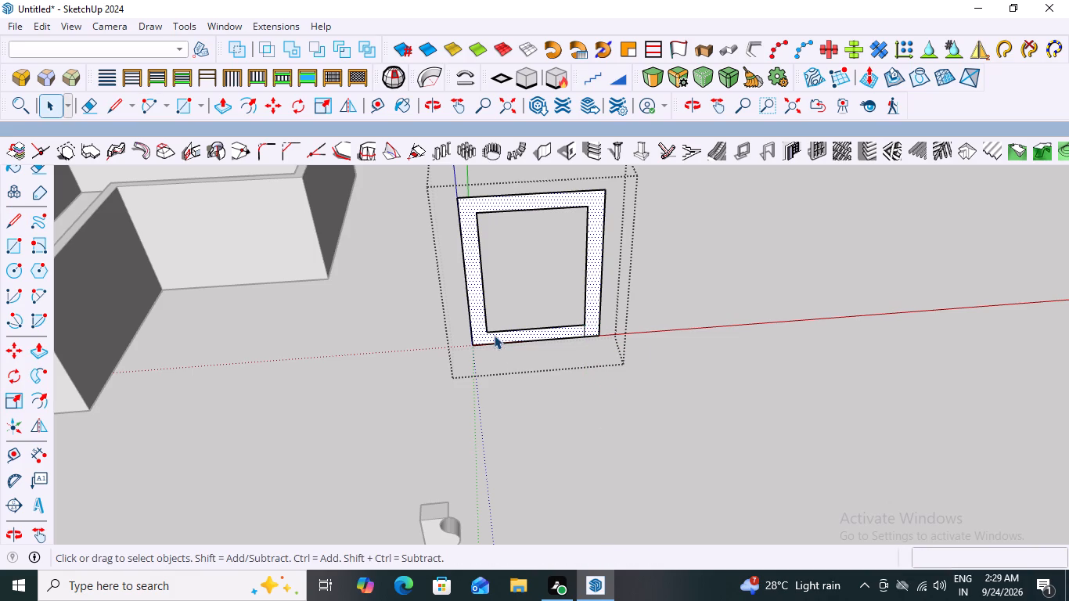
{"action": "key", "text": "l"}
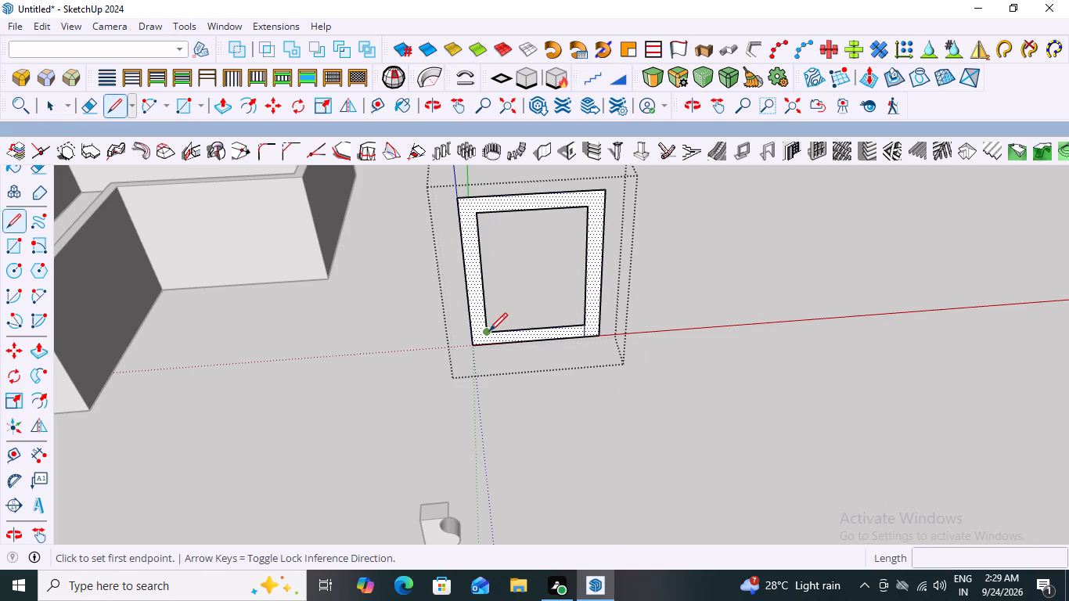
{"action": "left_click", "coordinate": [488, 331]}
{"action": "left_click", "coordinate": [487, 344]}
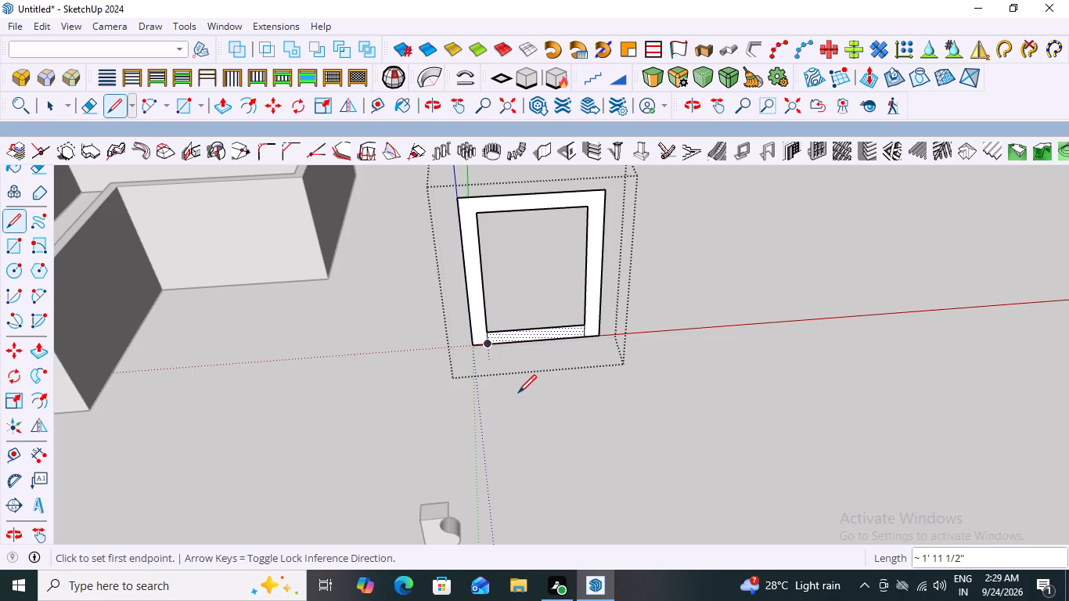
{"action": "key", "text": "space"}
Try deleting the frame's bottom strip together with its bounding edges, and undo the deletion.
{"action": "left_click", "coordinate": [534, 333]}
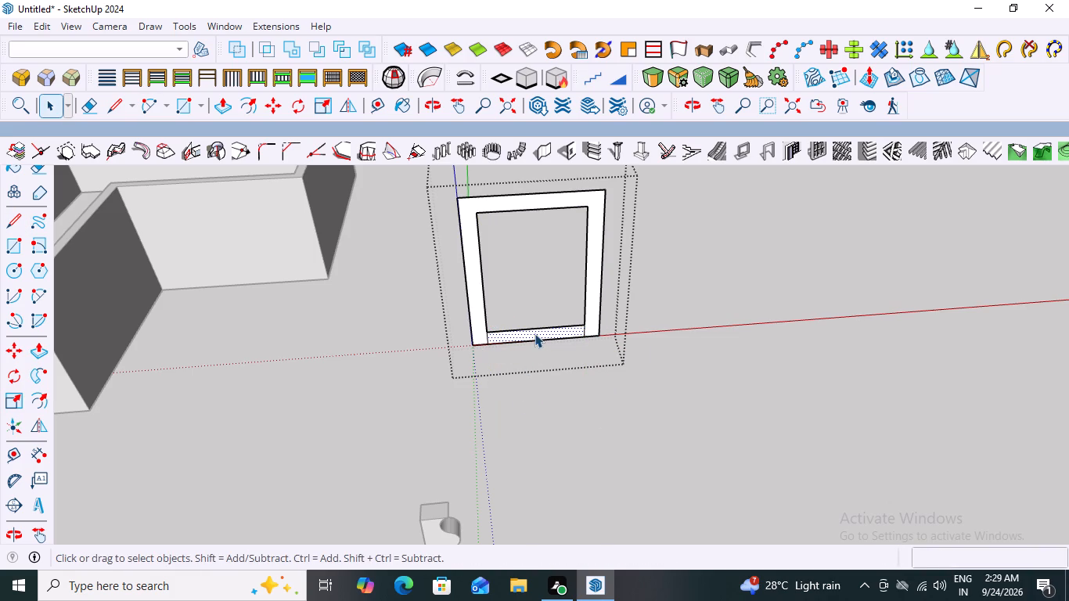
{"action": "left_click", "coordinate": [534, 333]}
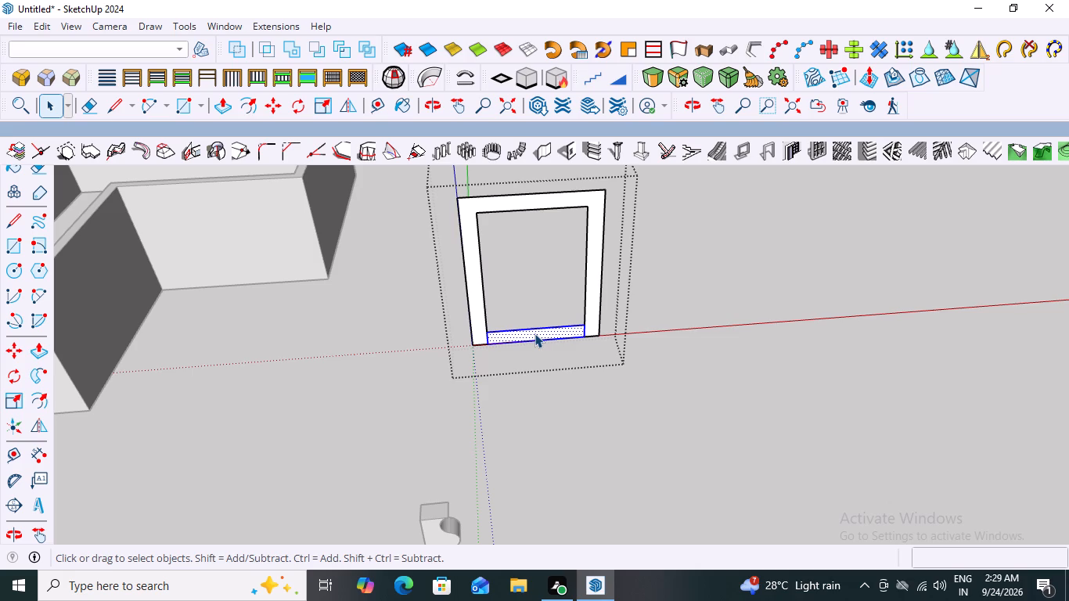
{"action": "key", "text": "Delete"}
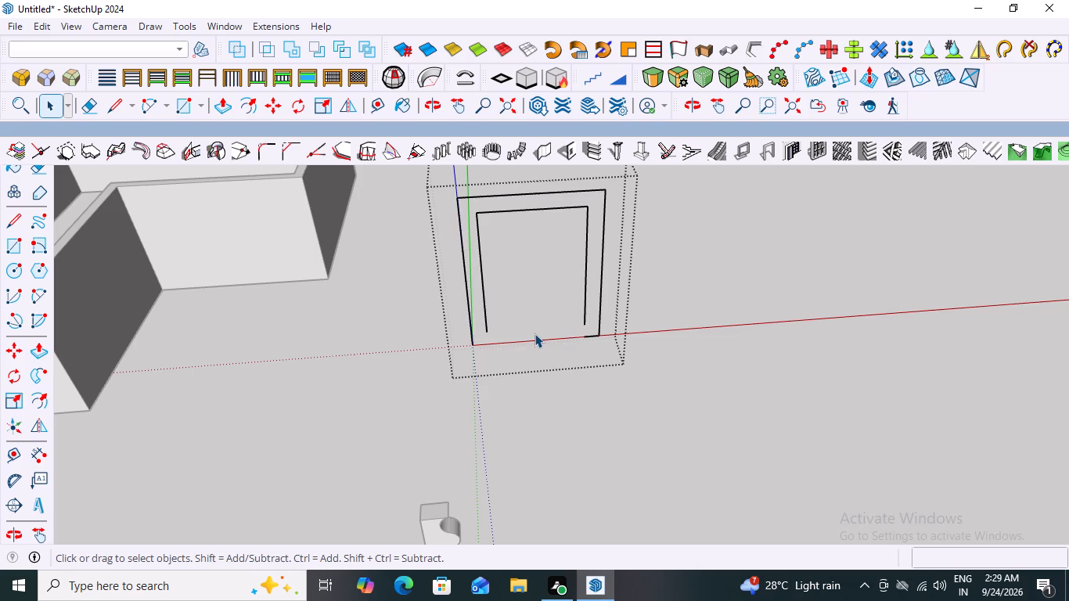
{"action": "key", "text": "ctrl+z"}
Cut away the frame's bottom strip face and delete its upper and lower edges, leaving an inverted U shape.
{"action": "left_click", "coordinate": [515, 334]}
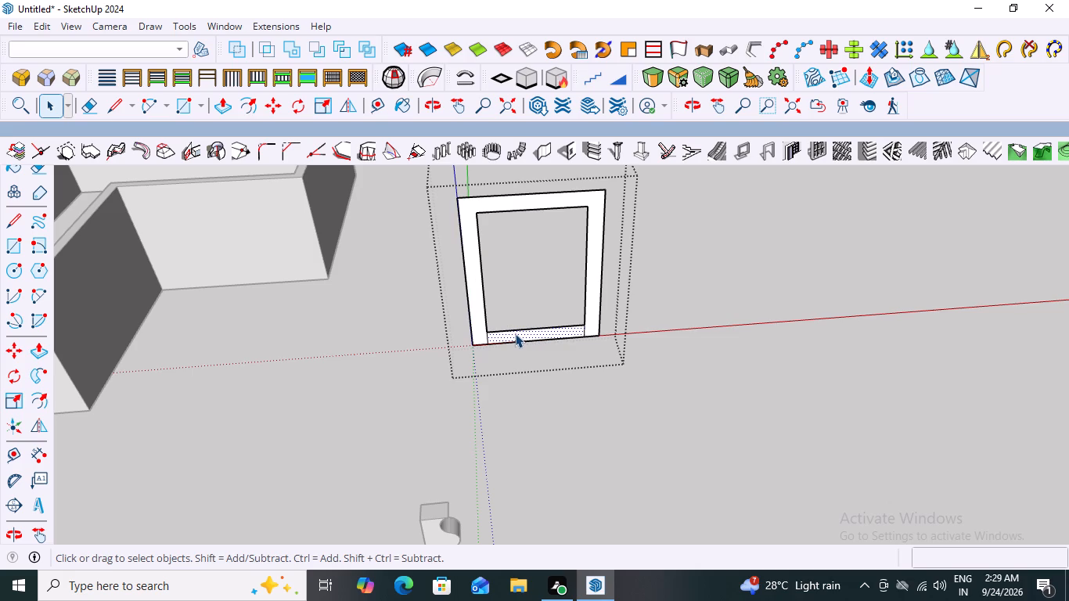
{"action": "key", "text": "ctrl+x"}
{"action": "left_click", "coordinate": [524, 326]}
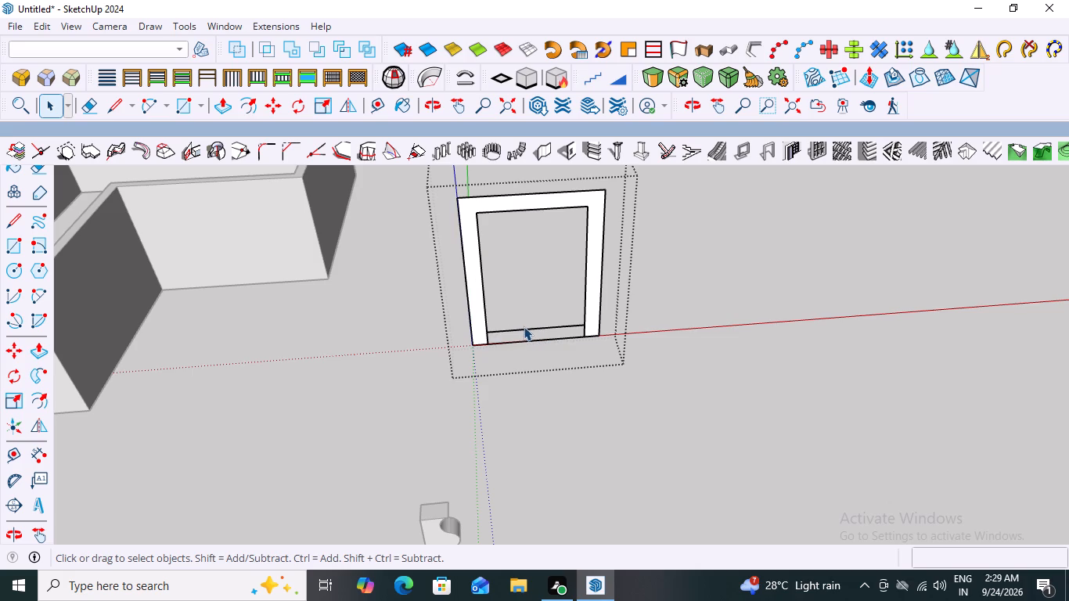
{"action": "left_click", "coordinate": [529, 328]}
{"action": "left_click", "coordinate": [529, 328]}
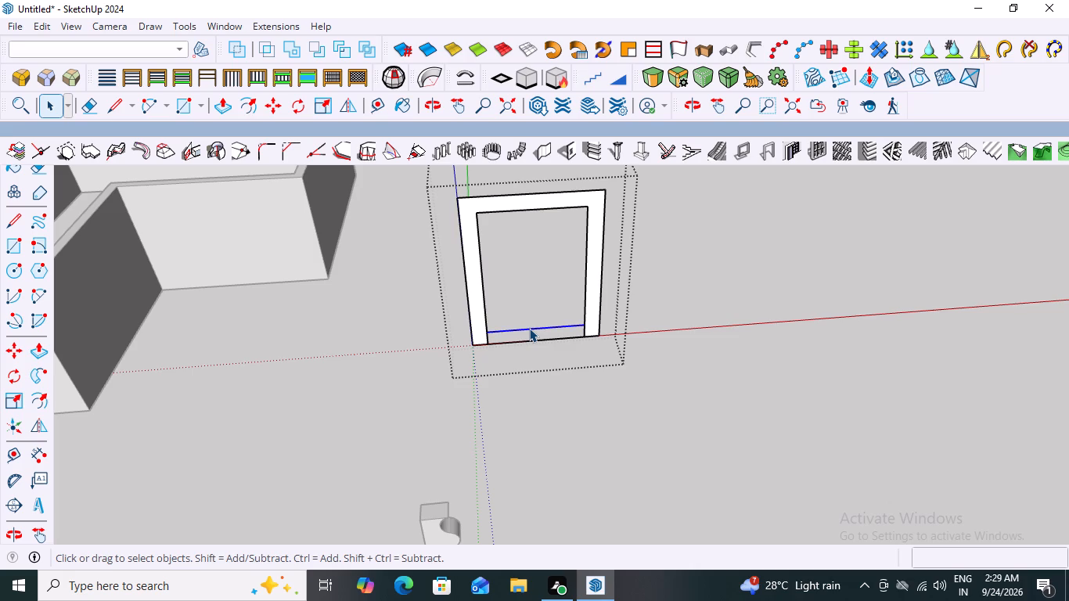
{"action": "key", "text": "Delete"}
{"action": "left_click", "coordinate": [530, 340]}
{"action": "key", "text": "Delete"}
{"action": "scroll", "coordinate": [530, 340], "scroll_direction": "down", "scroll_amount": 5}
{"action": "middle_click_drag", "start_coordinate": [547, 379], "coordinate": [528, 381]}
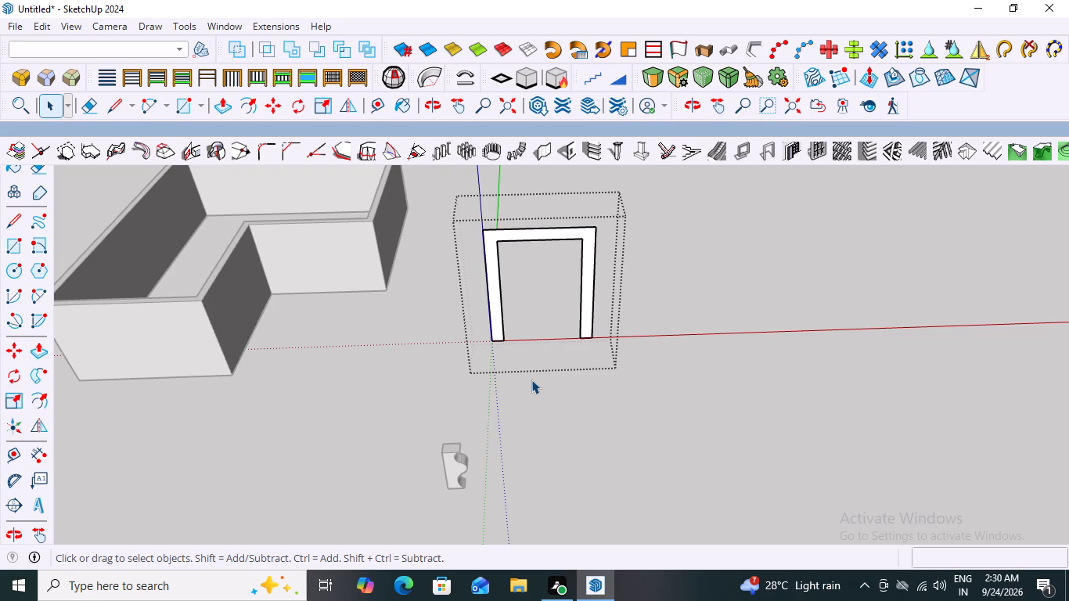
Extrude the inverted U-shaped frame's front face forward by about 8' 11 1/8" and leave its group.
{"action": "middle_click_drag", "start_coordinate": [557, 376], "coordinate": [567, 370]}
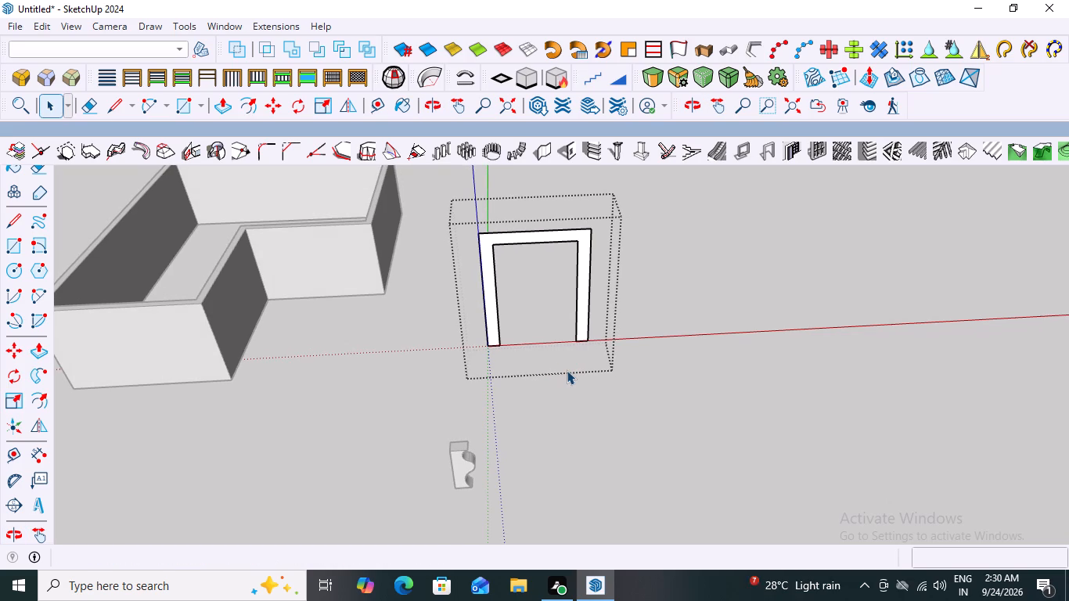
{"action": "key", "text": "p"}
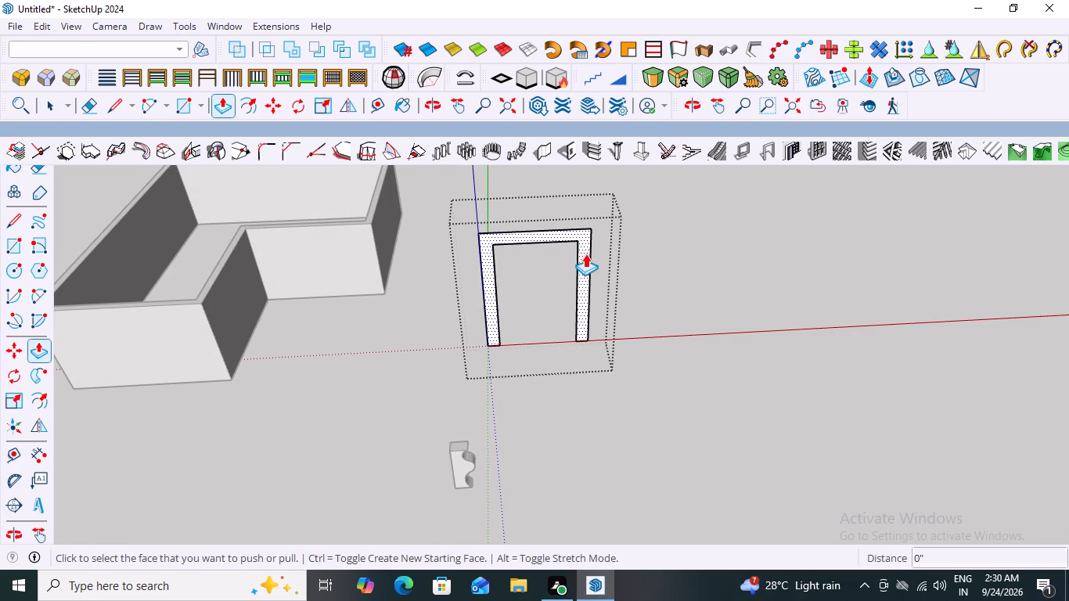
{"action": "left_click", "coordinate": [585, 254]}
{"action": "scroll", "coordinate": [586, 322], "scroll_direction": "down", "scroll_amount": 3}
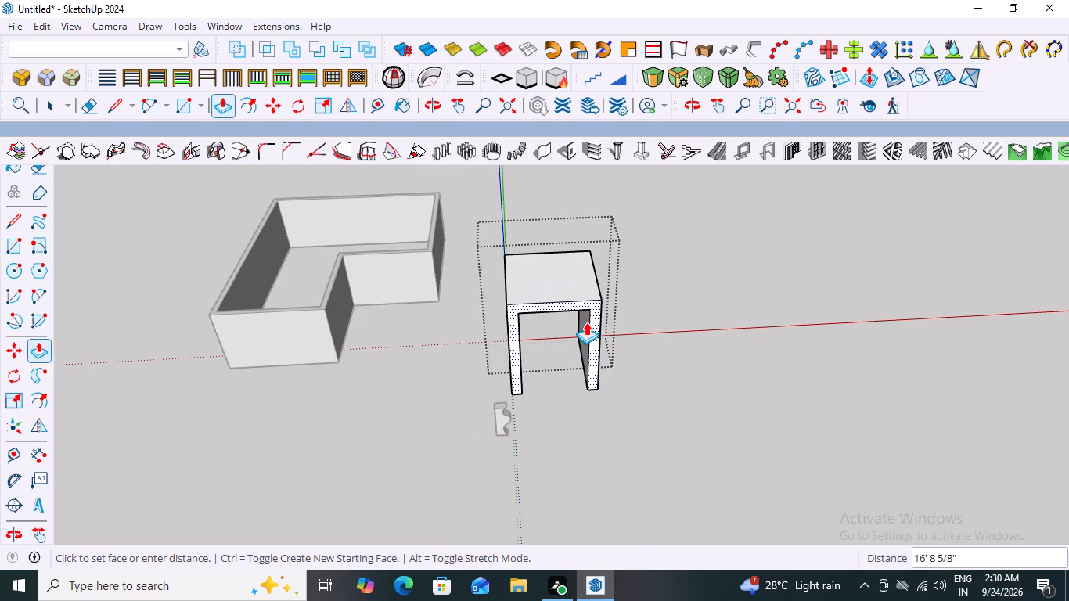
{"action": "middle_click_drag", "start_coordinate": [585, 323], "coordinate": [533, 300]}
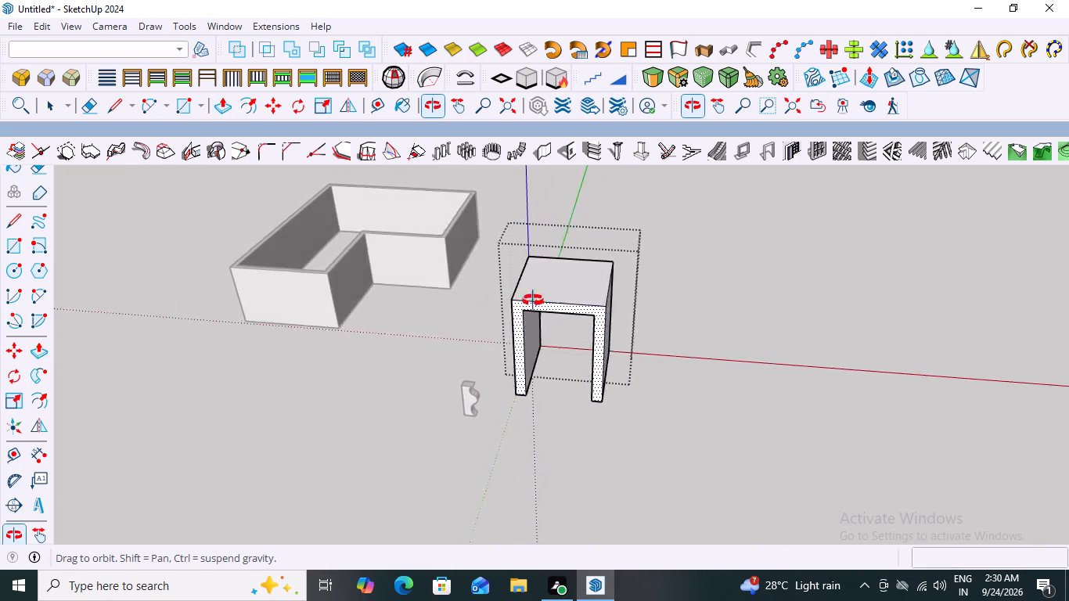
{"action": "middle_click_drag", "start_coordinate": [533, 300], "coordinate": [621, 284]}
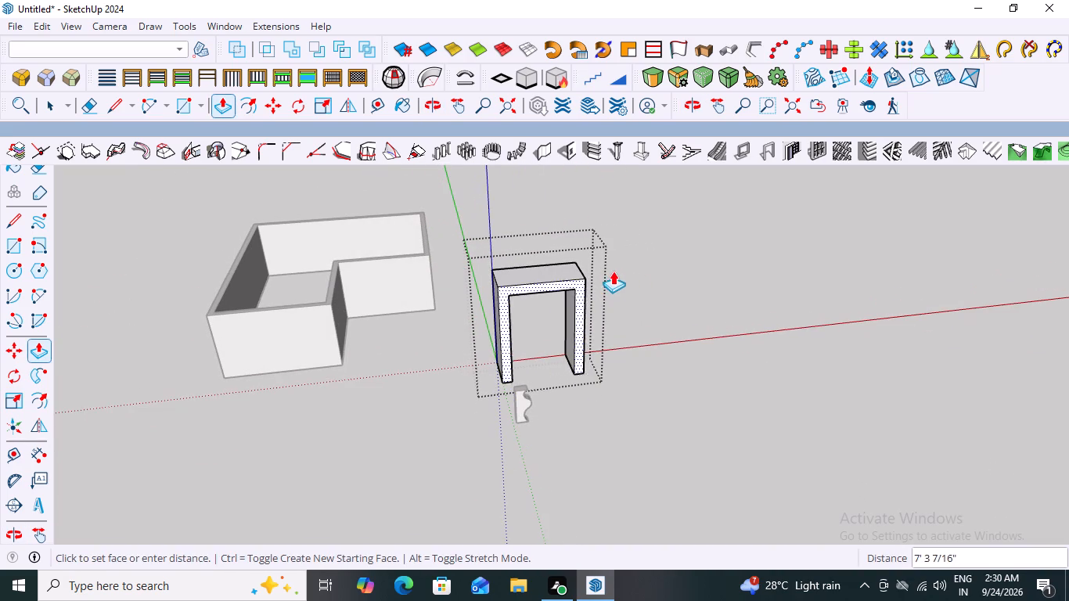
{"action": "left_click", "coordinate": [613, 280]}
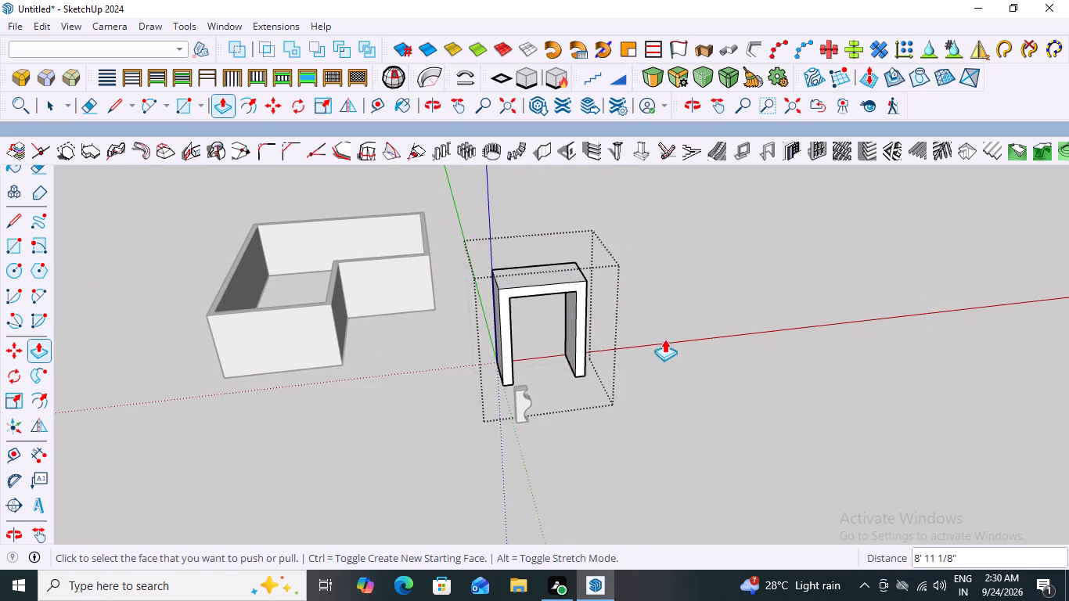
{"action": "key", "text": "space"}
{"action": "left_click", "coordinate": [645, 361]}
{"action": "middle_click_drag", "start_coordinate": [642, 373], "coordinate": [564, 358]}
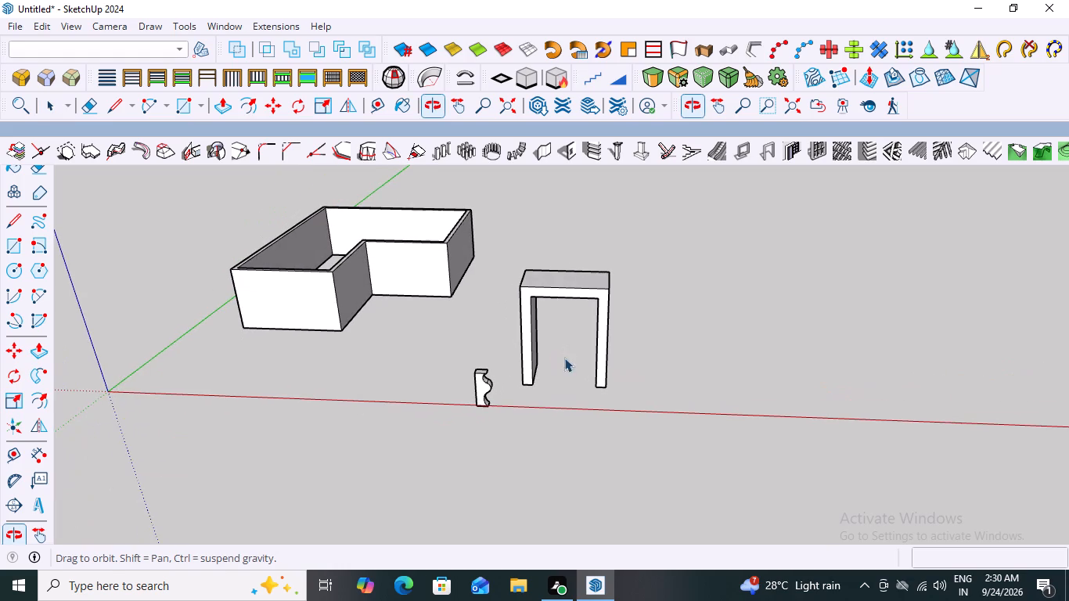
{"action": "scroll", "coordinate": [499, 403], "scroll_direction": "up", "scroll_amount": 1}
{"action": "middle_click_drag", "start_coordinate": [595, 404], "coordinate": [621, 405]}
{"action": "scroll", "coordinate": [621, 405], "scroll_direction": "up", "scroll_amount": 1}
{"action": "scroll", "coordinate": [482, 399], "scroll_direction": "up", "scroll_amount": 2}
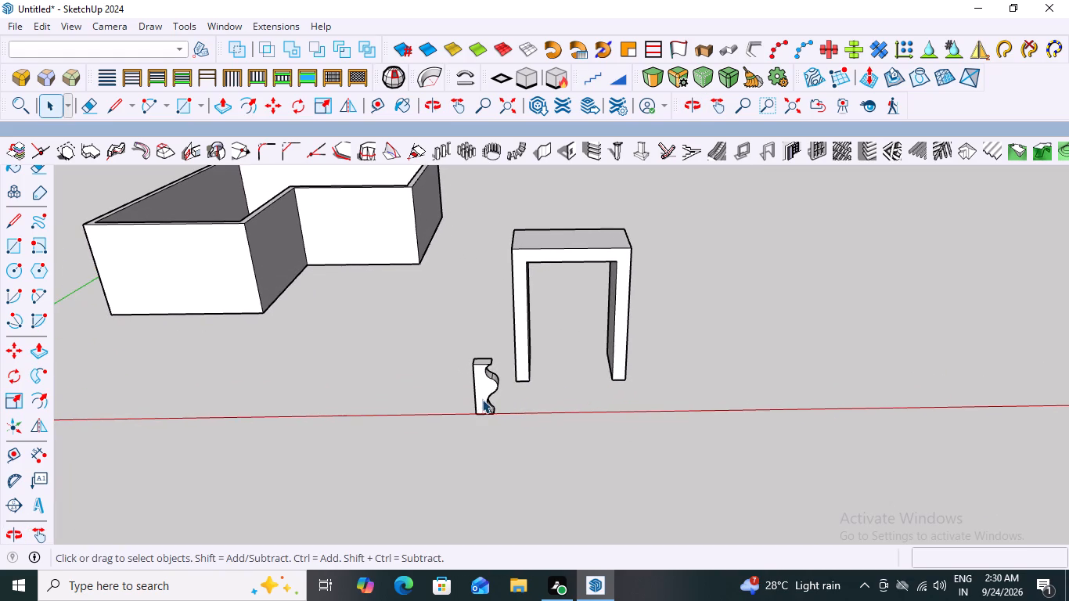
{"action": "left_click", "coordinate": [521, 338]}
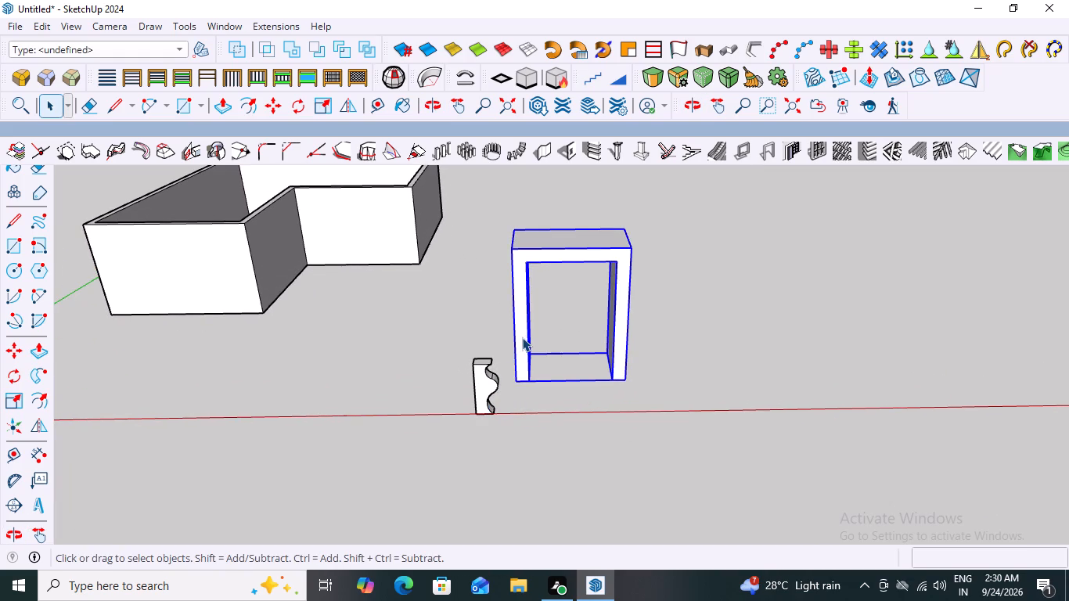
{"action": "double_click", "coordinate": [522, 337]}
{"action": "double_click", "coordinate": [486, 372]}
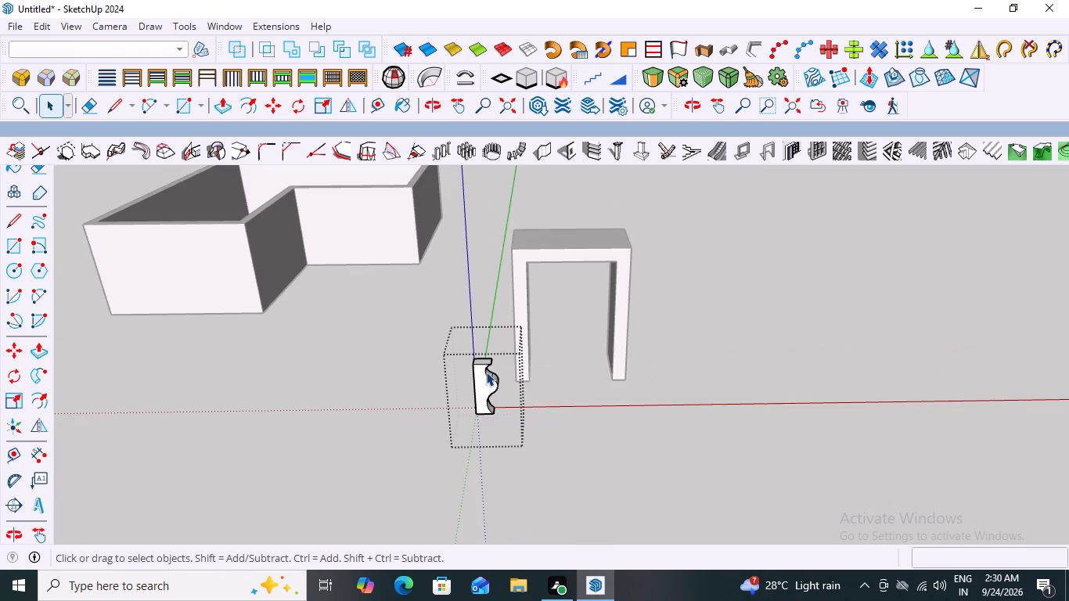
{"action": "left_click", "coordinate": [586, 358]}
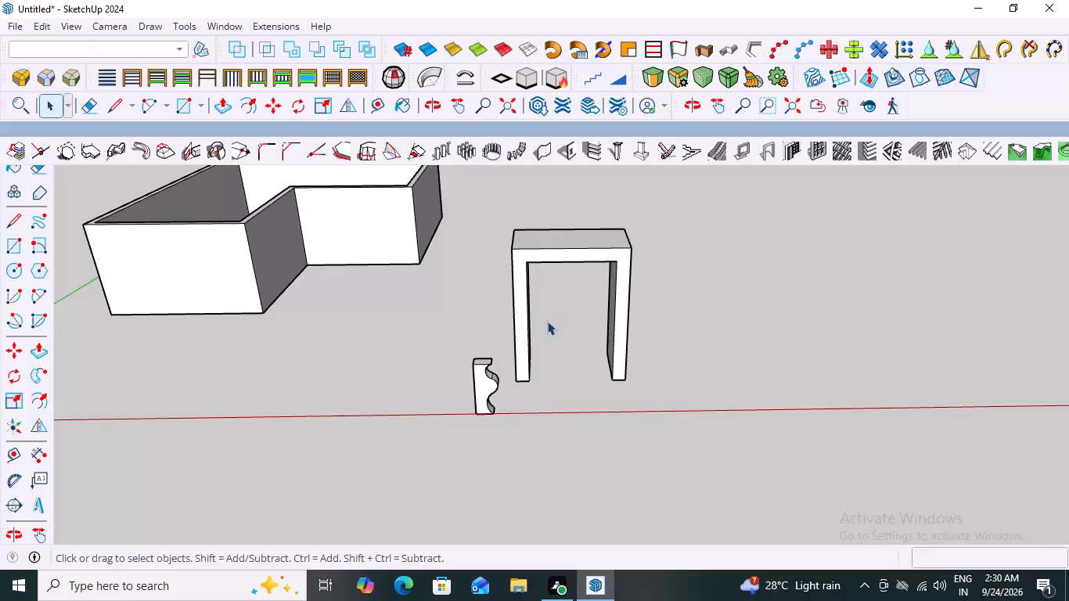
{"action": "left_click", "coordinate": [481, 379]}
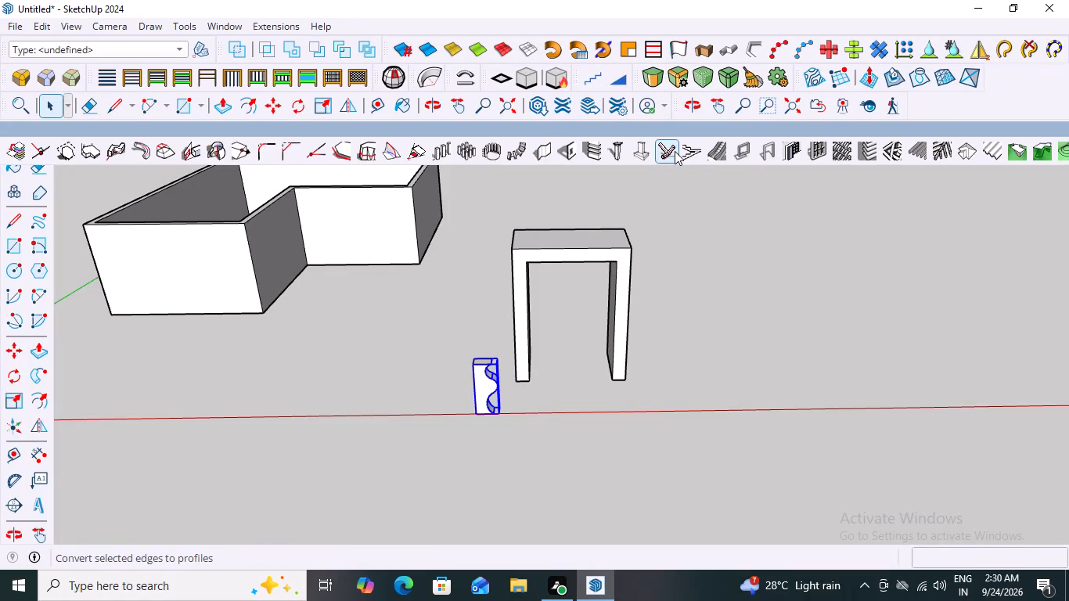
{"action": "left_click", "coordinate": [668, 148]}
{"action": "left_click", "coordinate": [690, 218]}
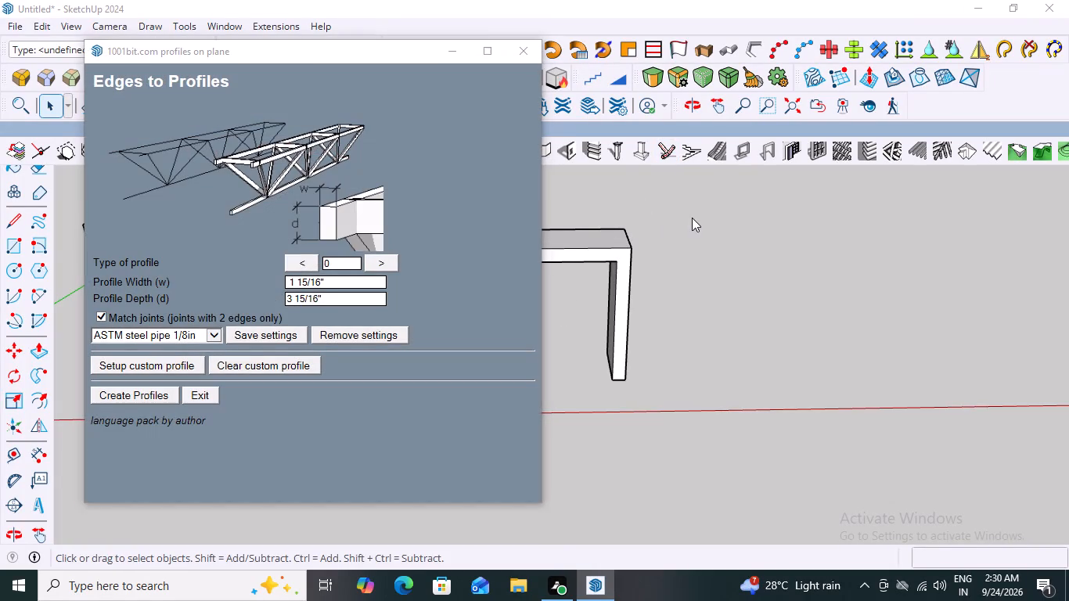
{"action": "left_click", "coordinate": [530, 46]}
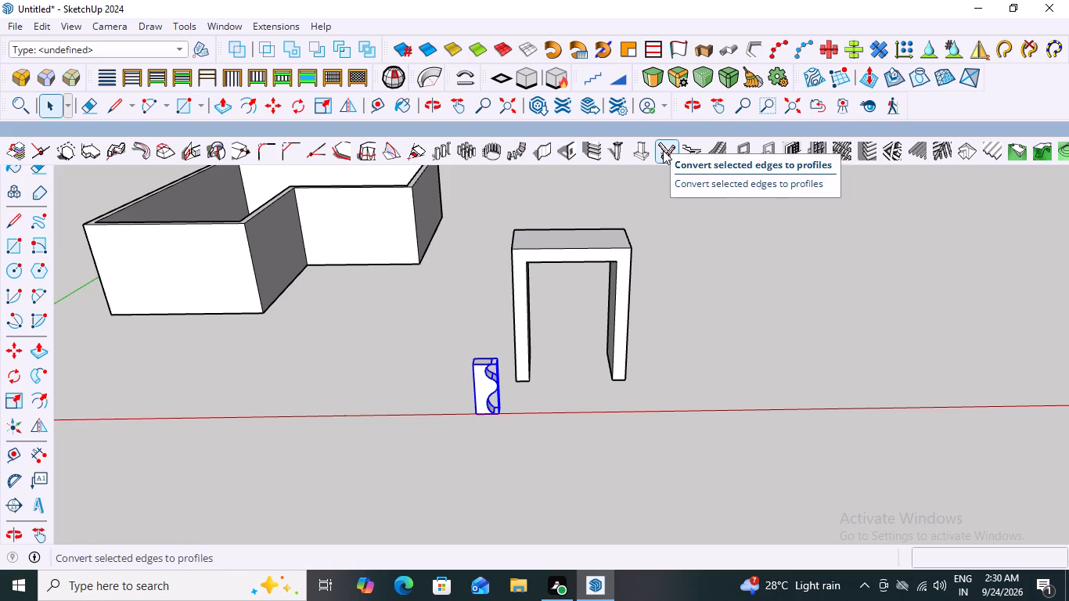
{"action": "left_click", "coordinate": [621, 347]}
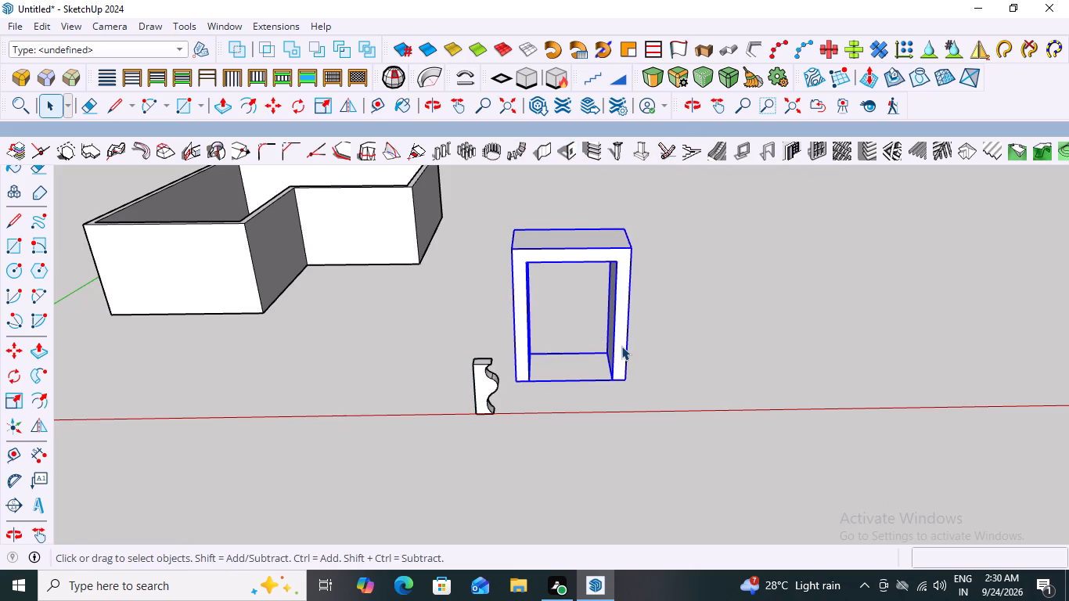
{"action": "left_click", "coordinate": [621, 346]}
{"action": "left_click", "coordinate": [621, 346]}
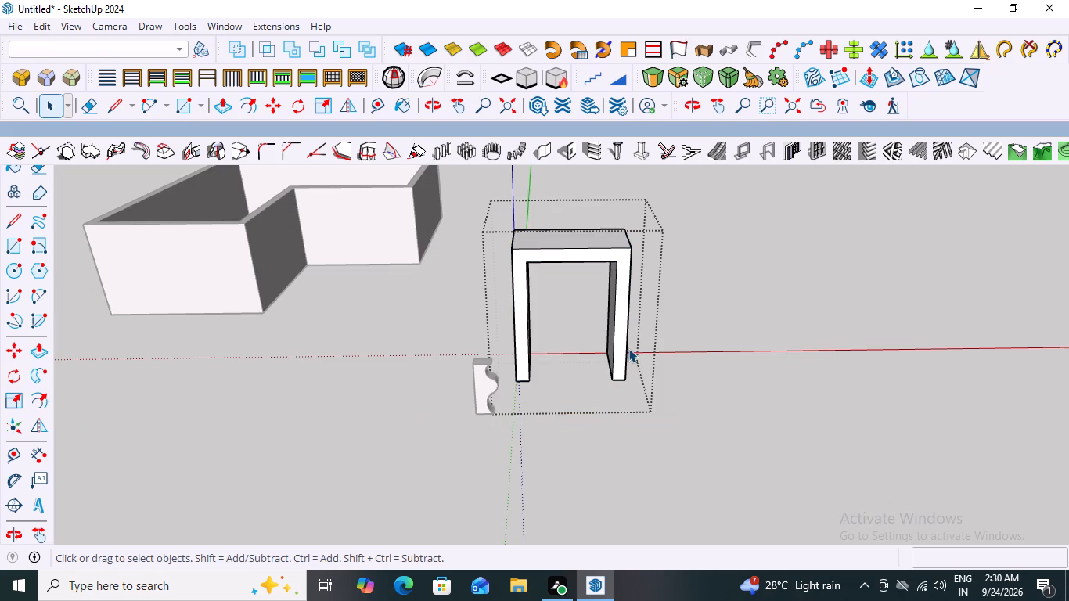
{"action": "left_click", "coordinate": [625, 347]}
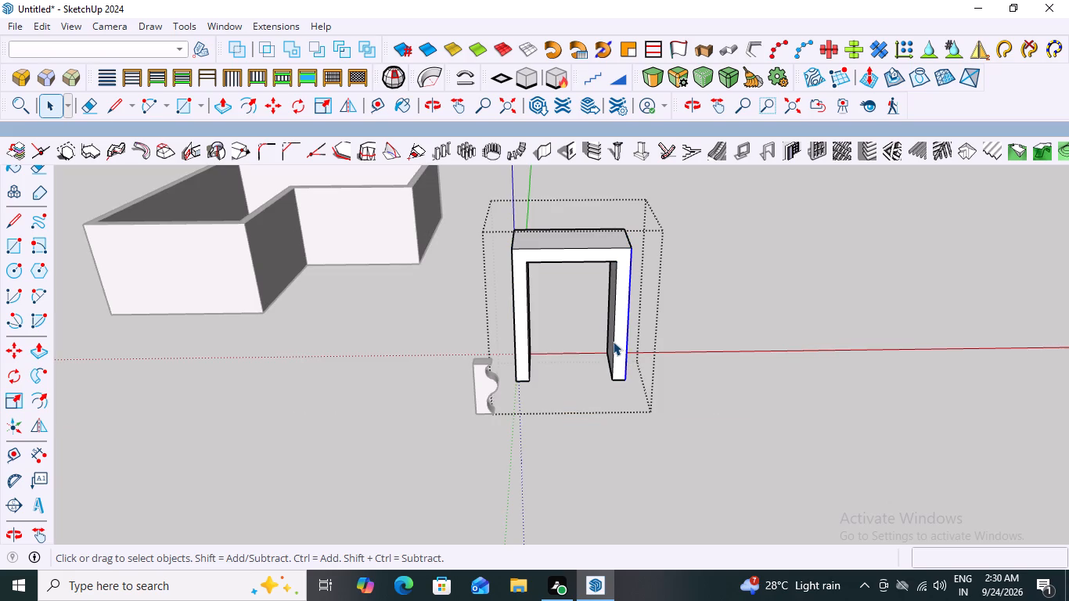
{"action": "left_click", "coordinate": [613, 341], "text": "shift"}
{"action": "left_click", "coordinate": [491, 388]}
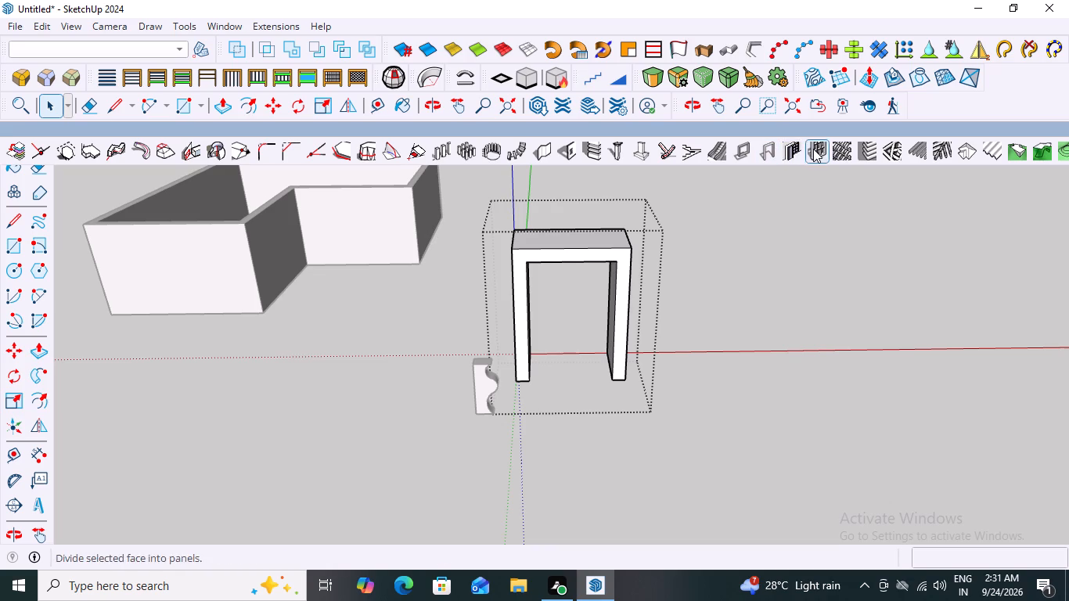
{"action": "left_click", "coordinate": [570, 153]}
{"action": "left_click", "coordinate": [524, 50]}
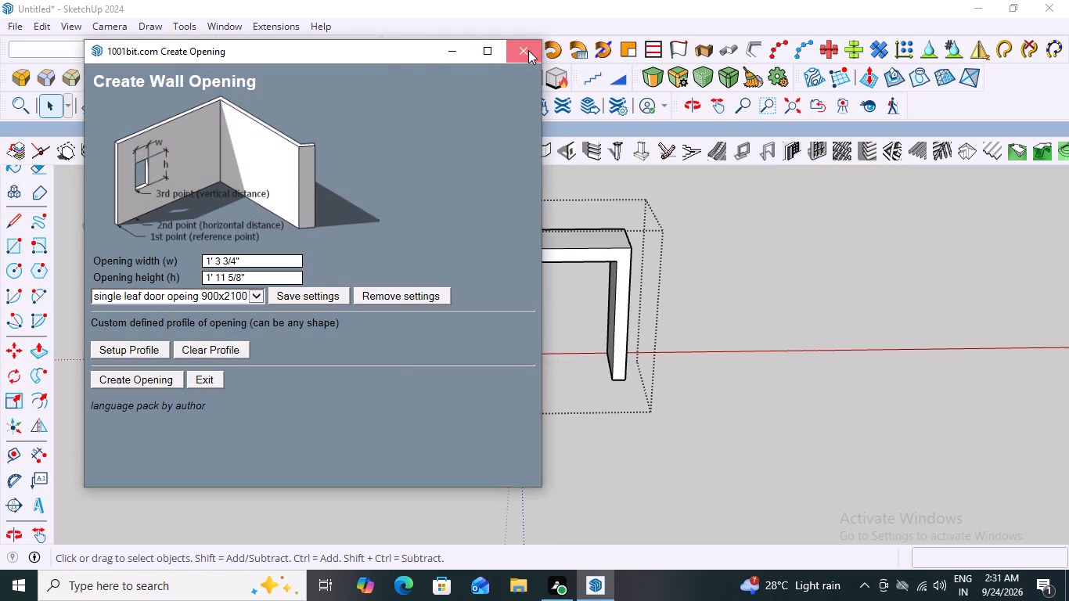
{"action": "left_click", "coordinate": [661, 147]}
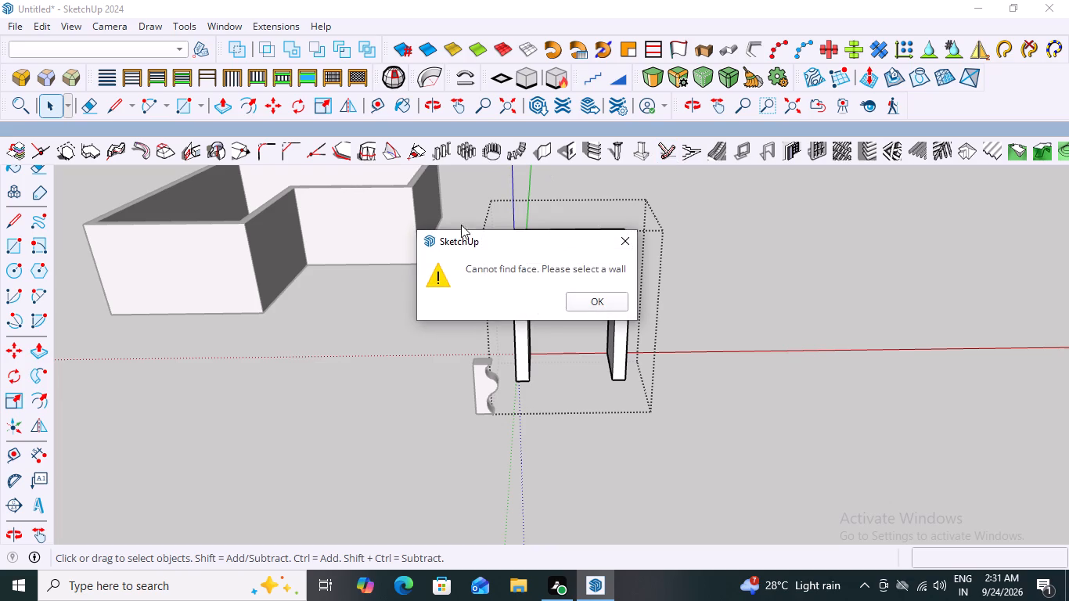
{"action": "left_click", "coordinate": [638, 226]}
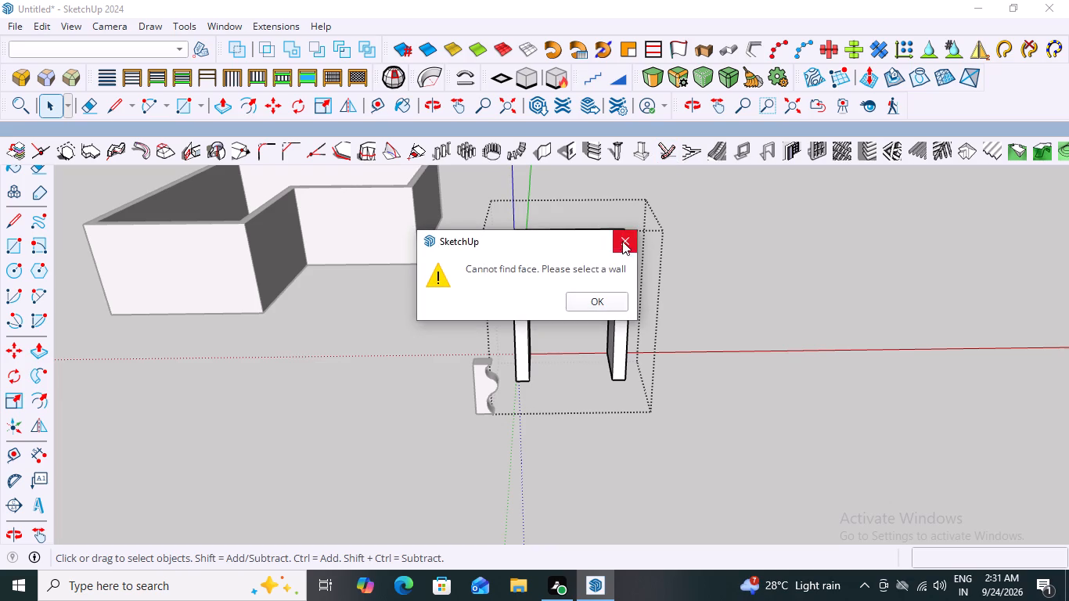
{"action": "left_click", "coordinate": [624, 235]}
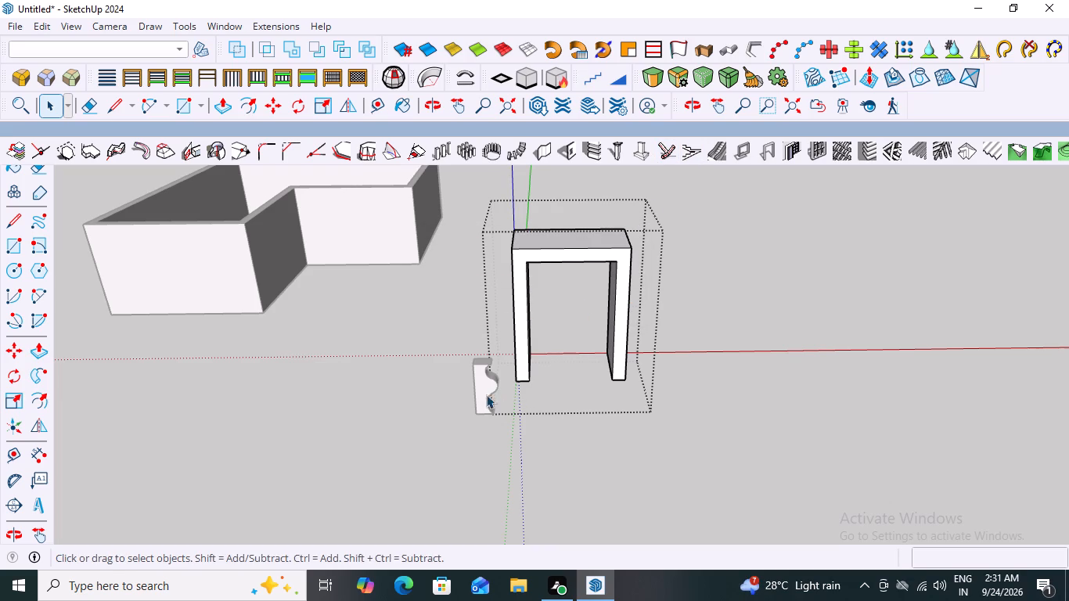
Examine the profile types offered by Edges to Profiles with the curved moulding selected.
{"action": "left_click", "coordinate": [616, 347]}
{"action": "left_click", "coordinate": [477, 373]}
{"action": "left_click", "coordinate": [480, 372]}
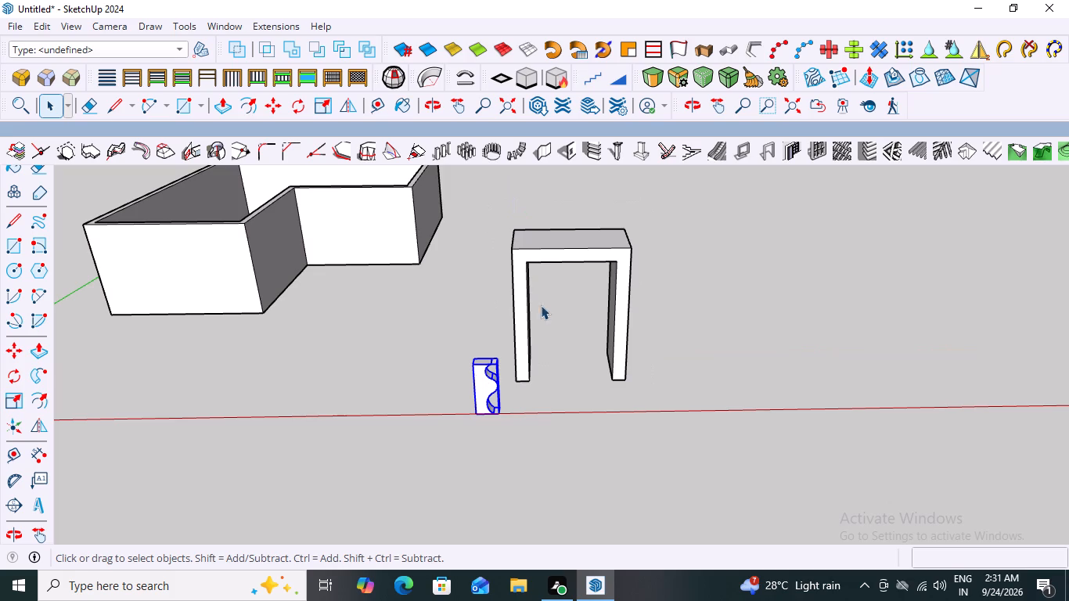
{"action": "left_click", "coordinate": [668, 153]}
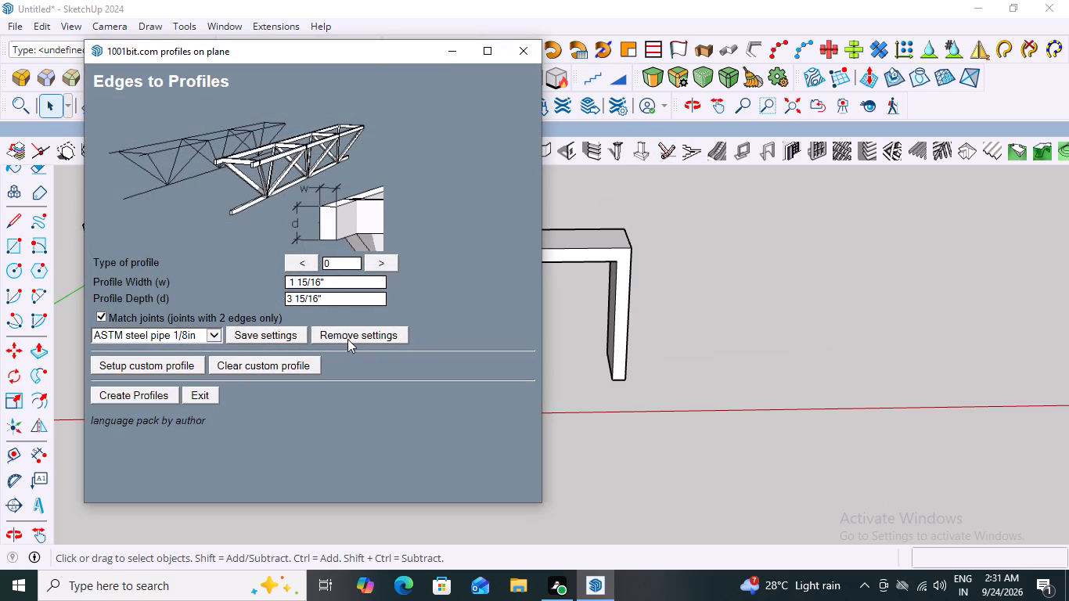
{"action": "left_click", "coordinate": [387, 263]}
{"action": "triple_click", "coordinate": [387, 263]}
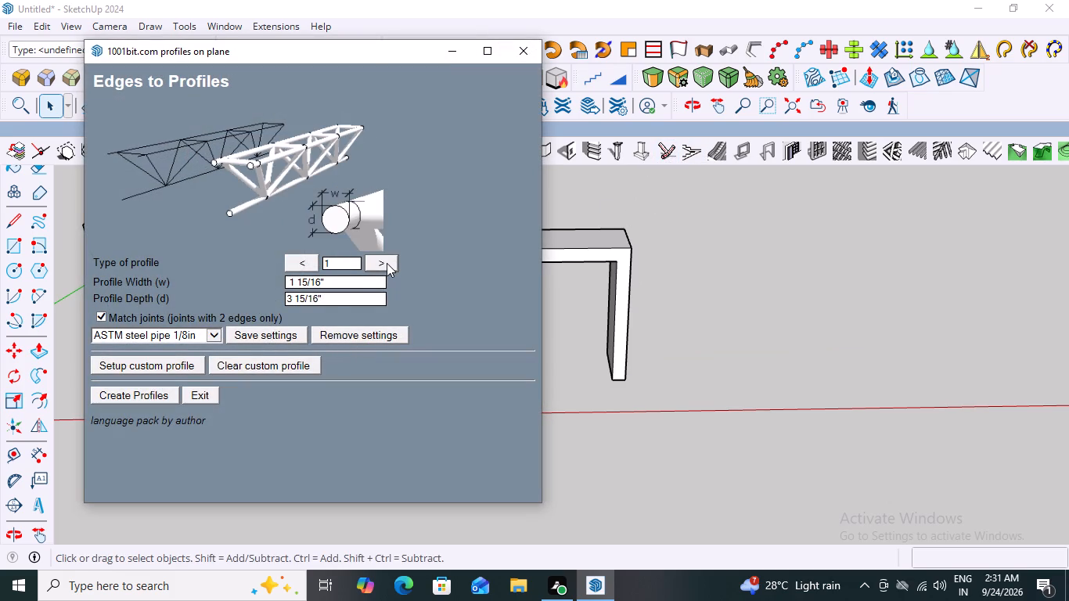
{"action": "triple_click", "coordinate": [387, 263]}
{"action": "triple_click", "coordinate": [387, 263]}
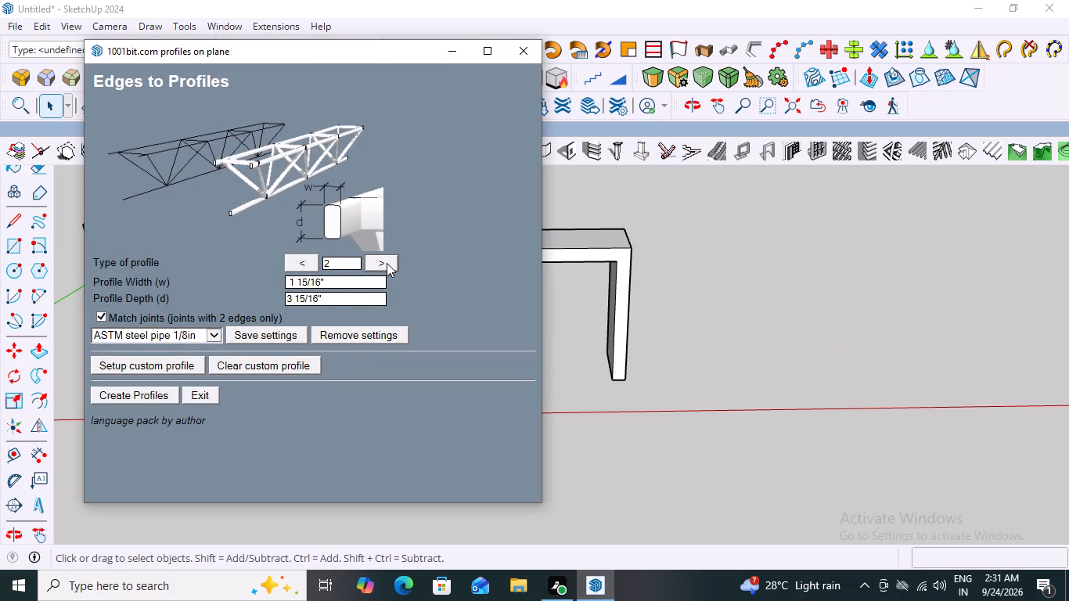
{"action": "left_click", "coordinate": [521, 49]}
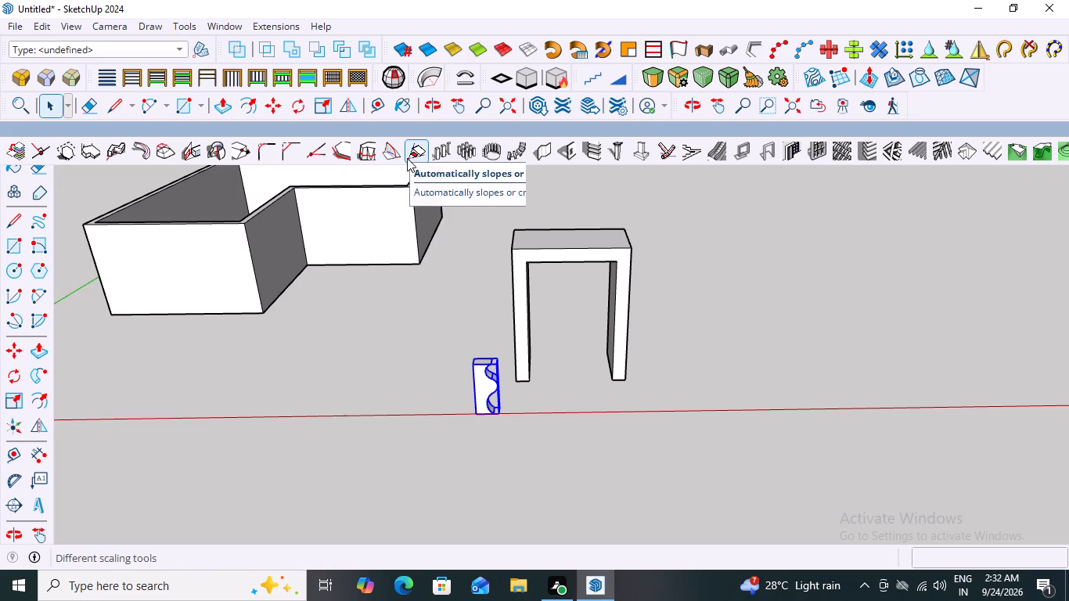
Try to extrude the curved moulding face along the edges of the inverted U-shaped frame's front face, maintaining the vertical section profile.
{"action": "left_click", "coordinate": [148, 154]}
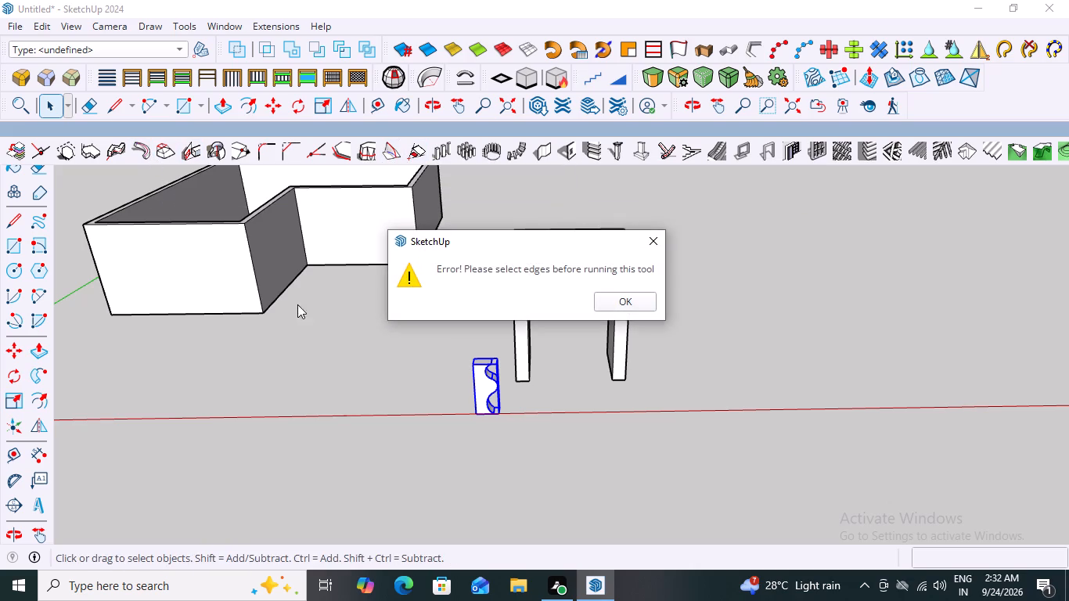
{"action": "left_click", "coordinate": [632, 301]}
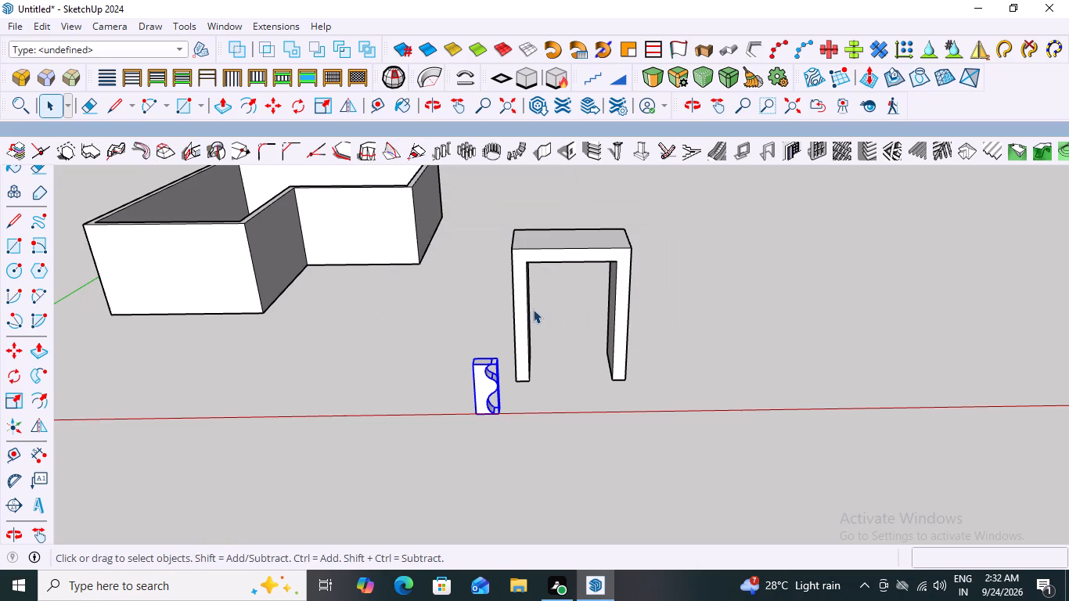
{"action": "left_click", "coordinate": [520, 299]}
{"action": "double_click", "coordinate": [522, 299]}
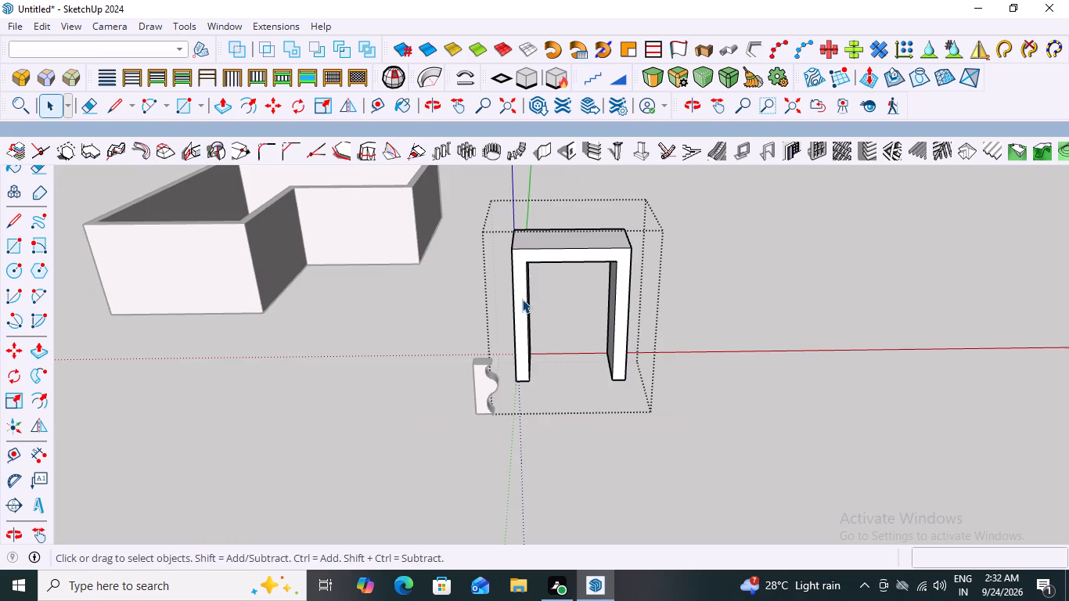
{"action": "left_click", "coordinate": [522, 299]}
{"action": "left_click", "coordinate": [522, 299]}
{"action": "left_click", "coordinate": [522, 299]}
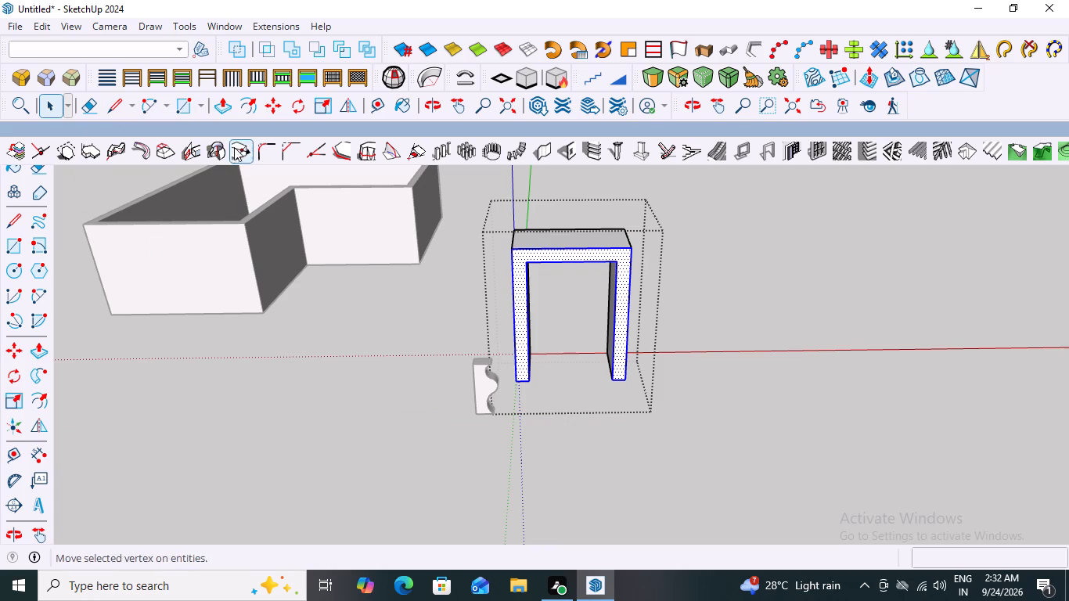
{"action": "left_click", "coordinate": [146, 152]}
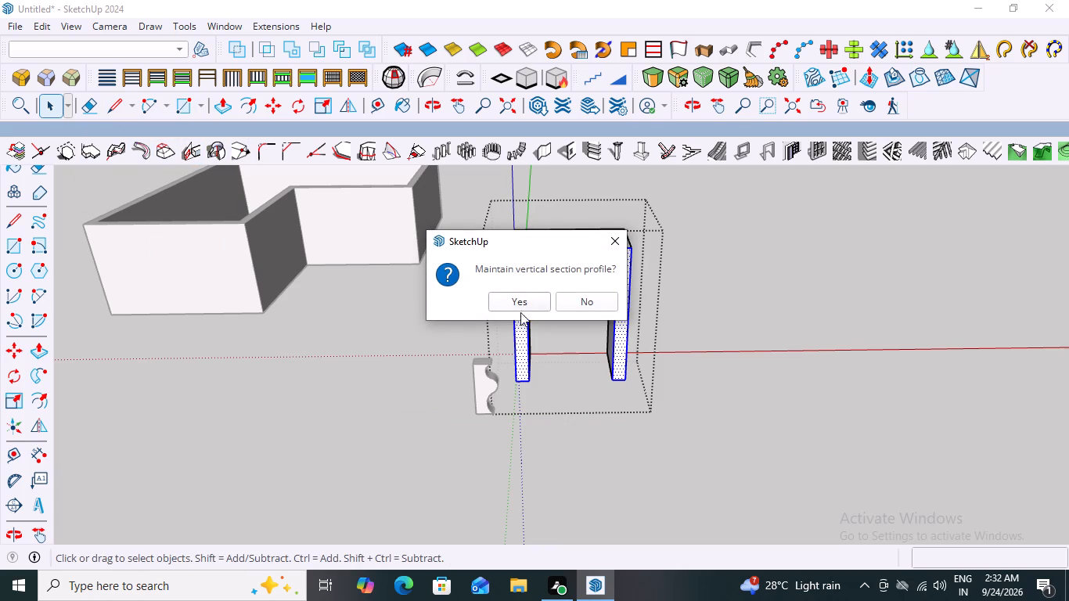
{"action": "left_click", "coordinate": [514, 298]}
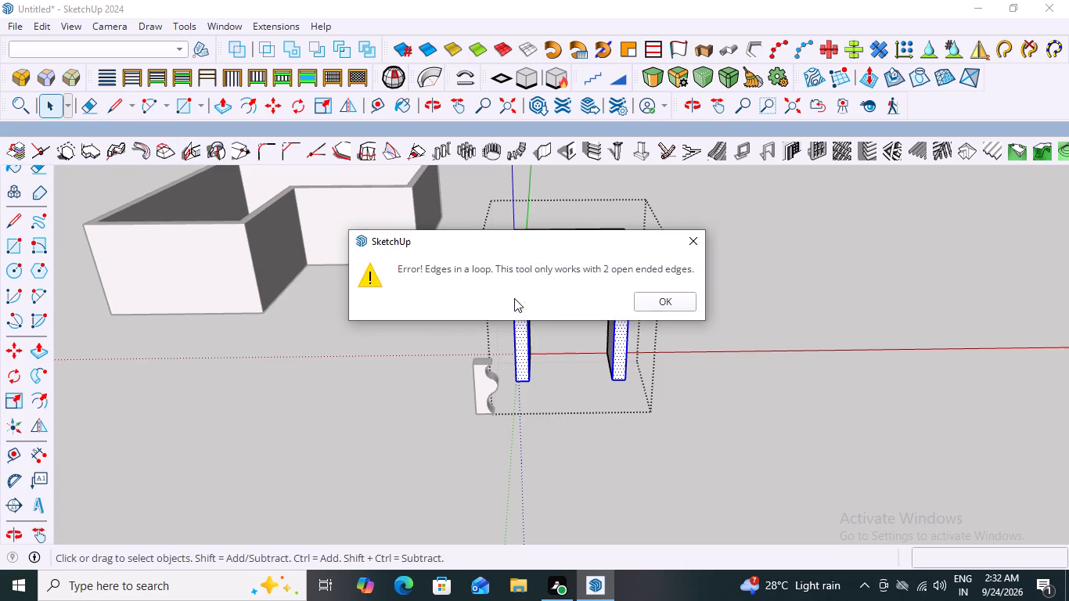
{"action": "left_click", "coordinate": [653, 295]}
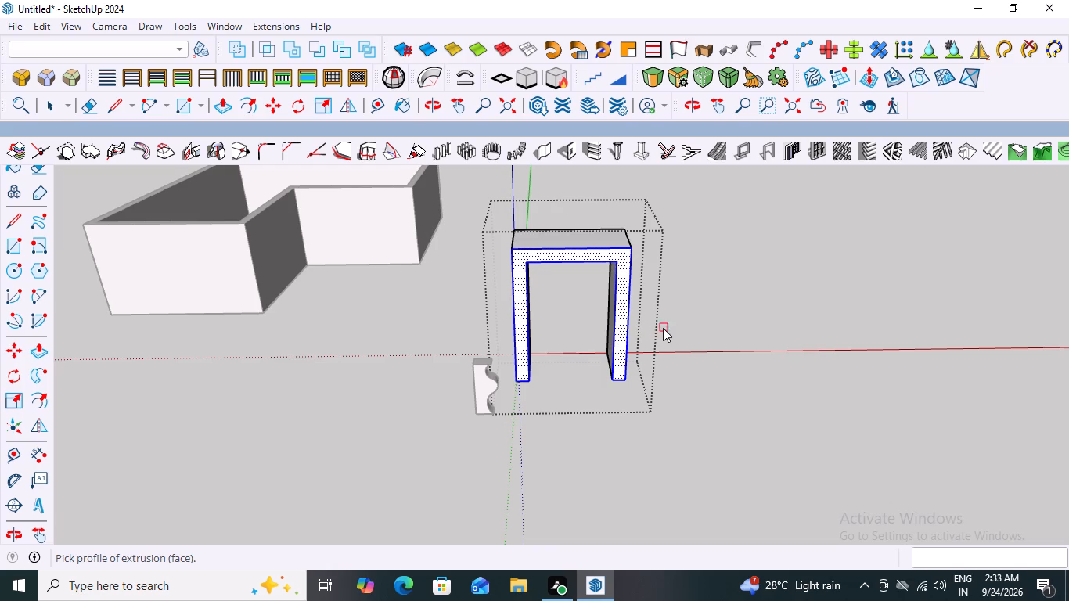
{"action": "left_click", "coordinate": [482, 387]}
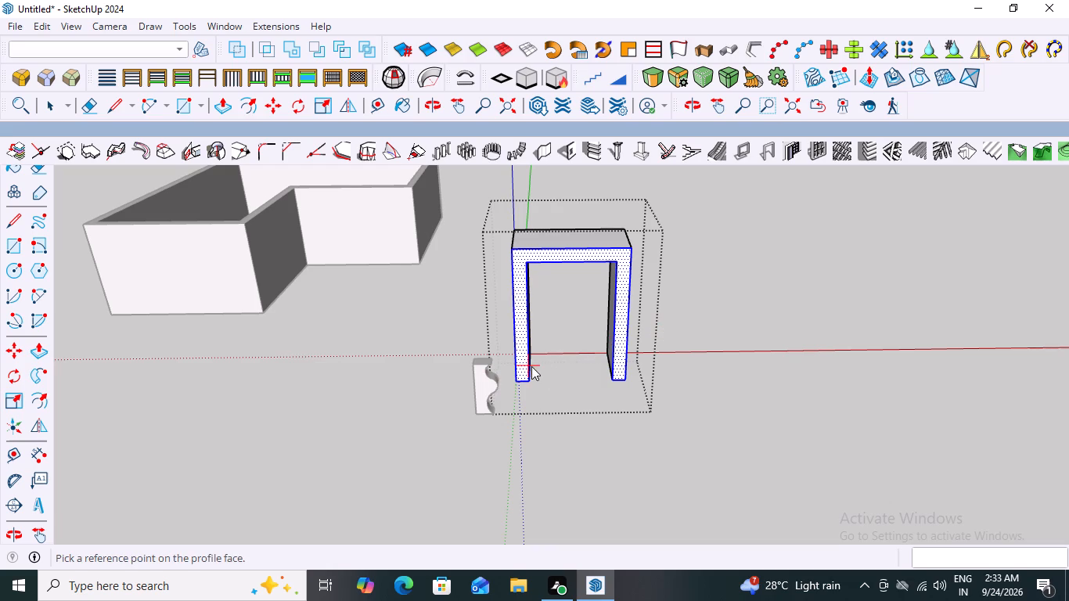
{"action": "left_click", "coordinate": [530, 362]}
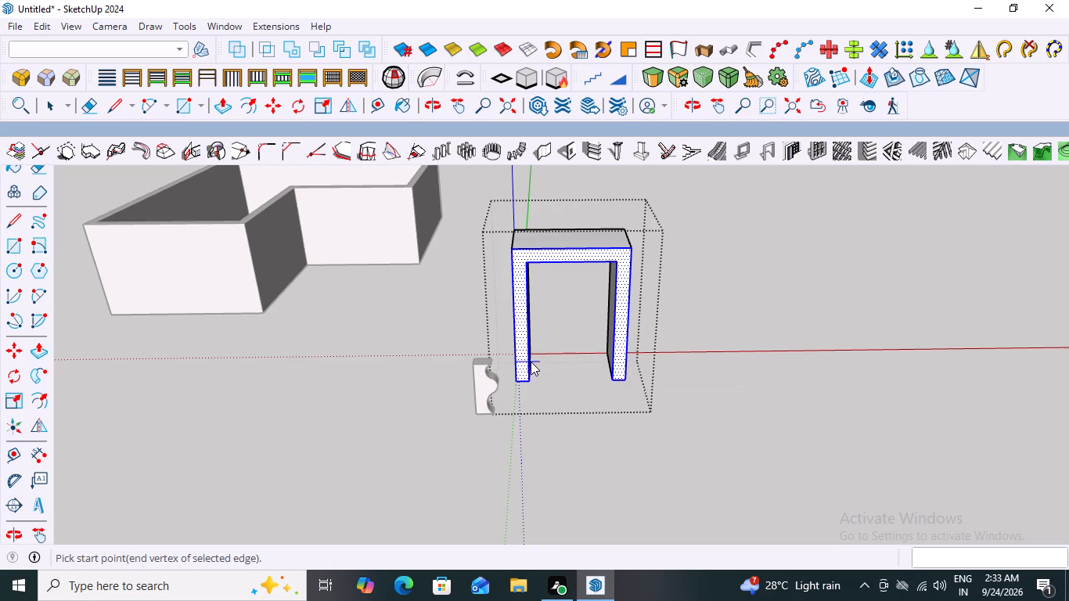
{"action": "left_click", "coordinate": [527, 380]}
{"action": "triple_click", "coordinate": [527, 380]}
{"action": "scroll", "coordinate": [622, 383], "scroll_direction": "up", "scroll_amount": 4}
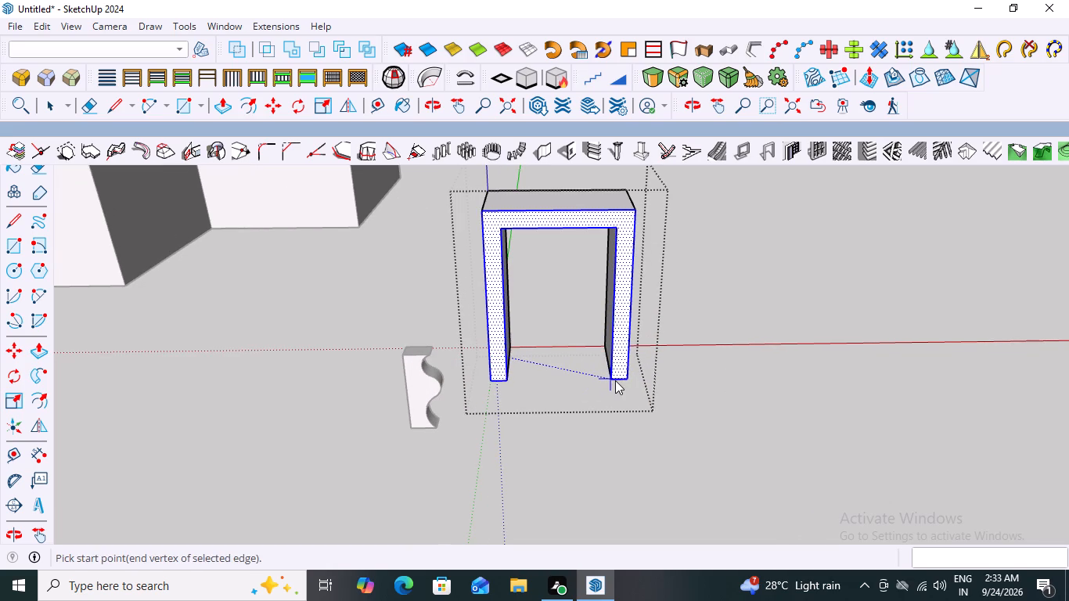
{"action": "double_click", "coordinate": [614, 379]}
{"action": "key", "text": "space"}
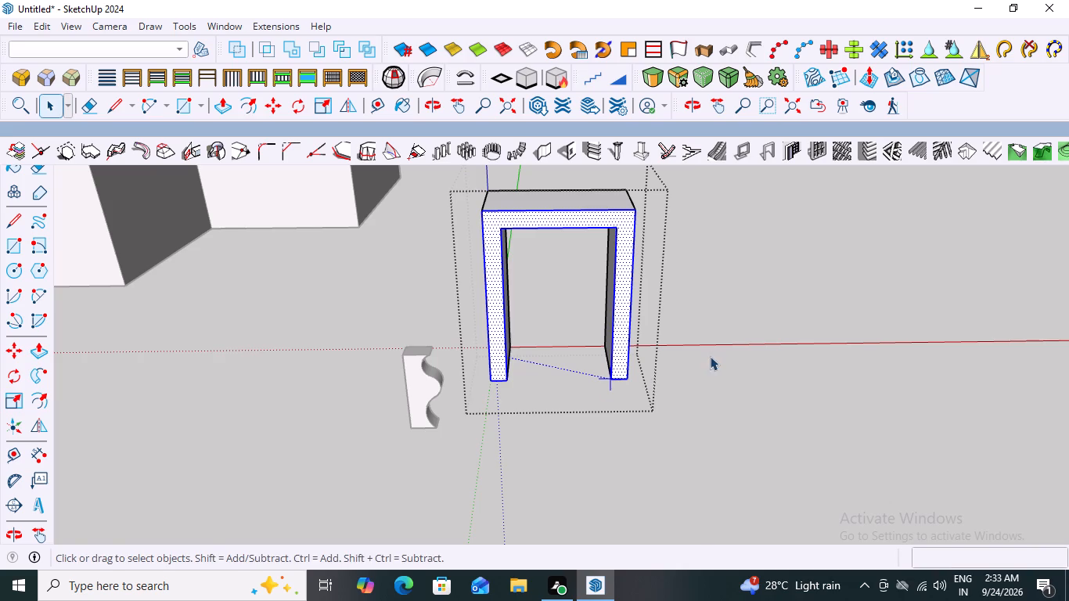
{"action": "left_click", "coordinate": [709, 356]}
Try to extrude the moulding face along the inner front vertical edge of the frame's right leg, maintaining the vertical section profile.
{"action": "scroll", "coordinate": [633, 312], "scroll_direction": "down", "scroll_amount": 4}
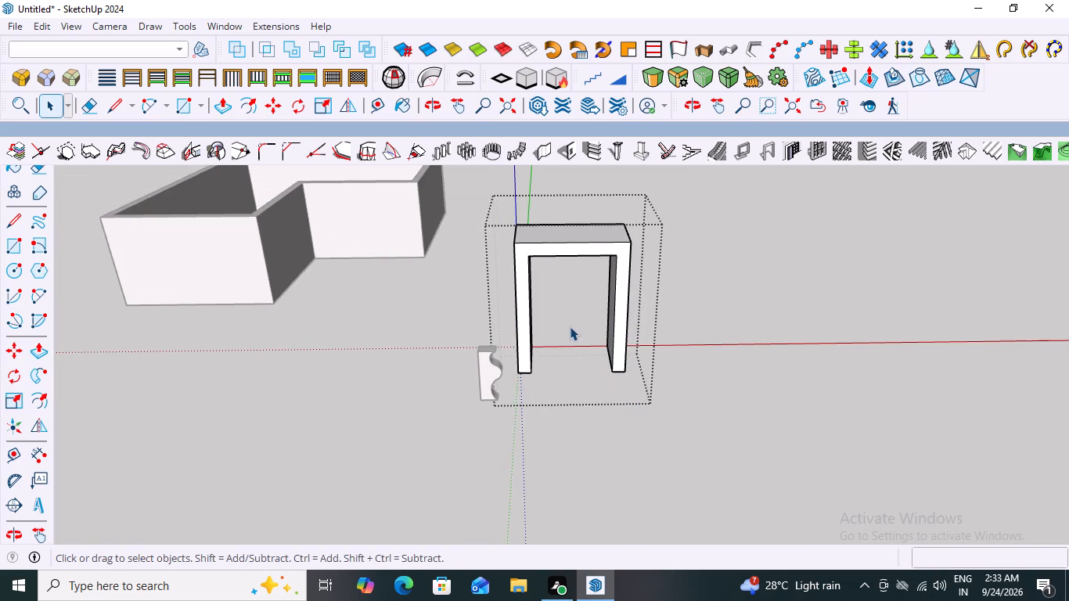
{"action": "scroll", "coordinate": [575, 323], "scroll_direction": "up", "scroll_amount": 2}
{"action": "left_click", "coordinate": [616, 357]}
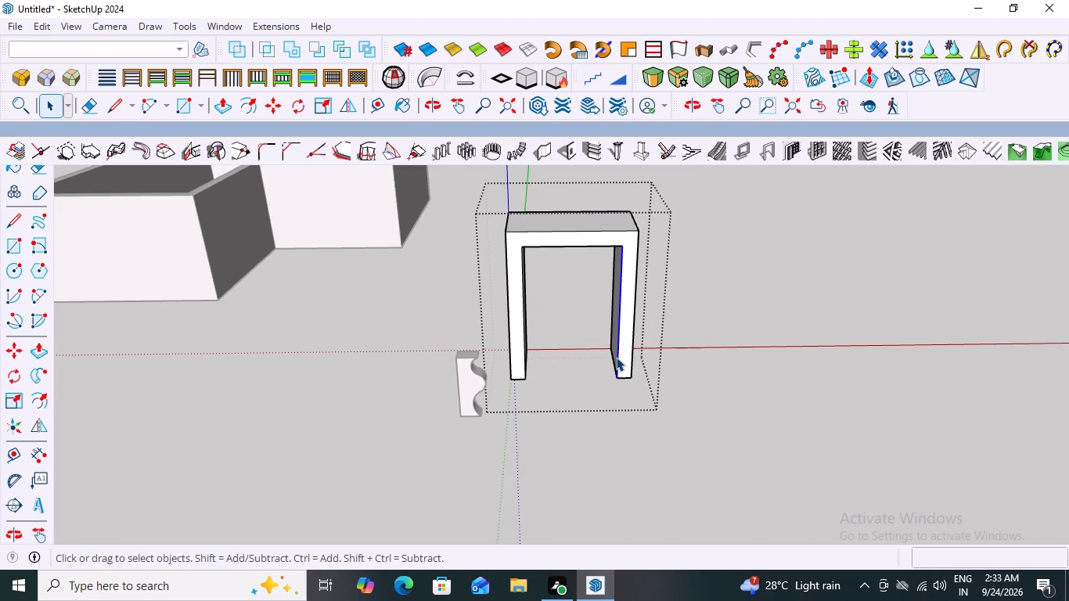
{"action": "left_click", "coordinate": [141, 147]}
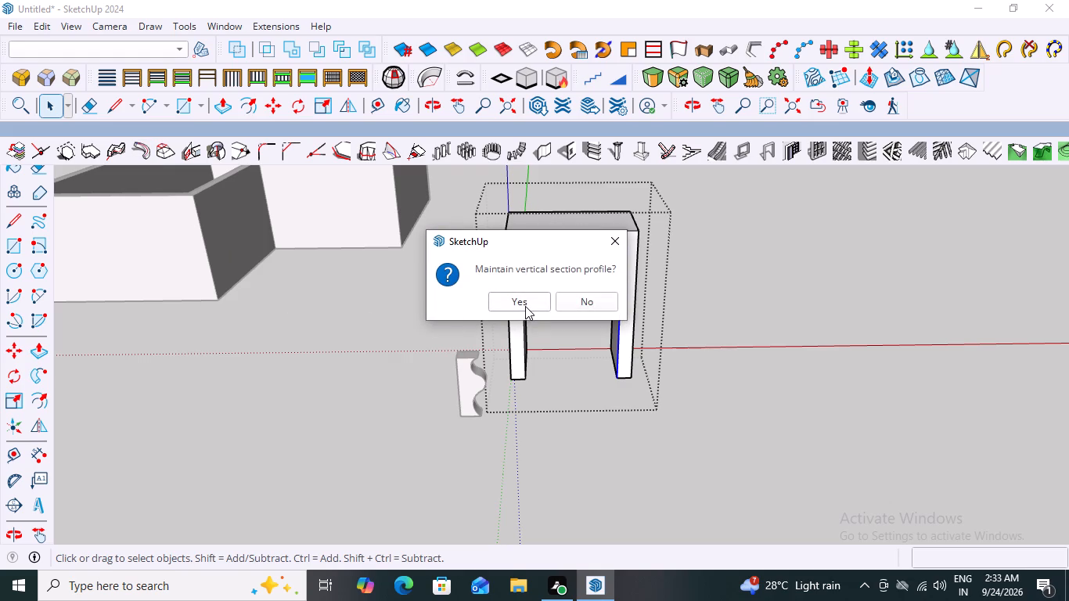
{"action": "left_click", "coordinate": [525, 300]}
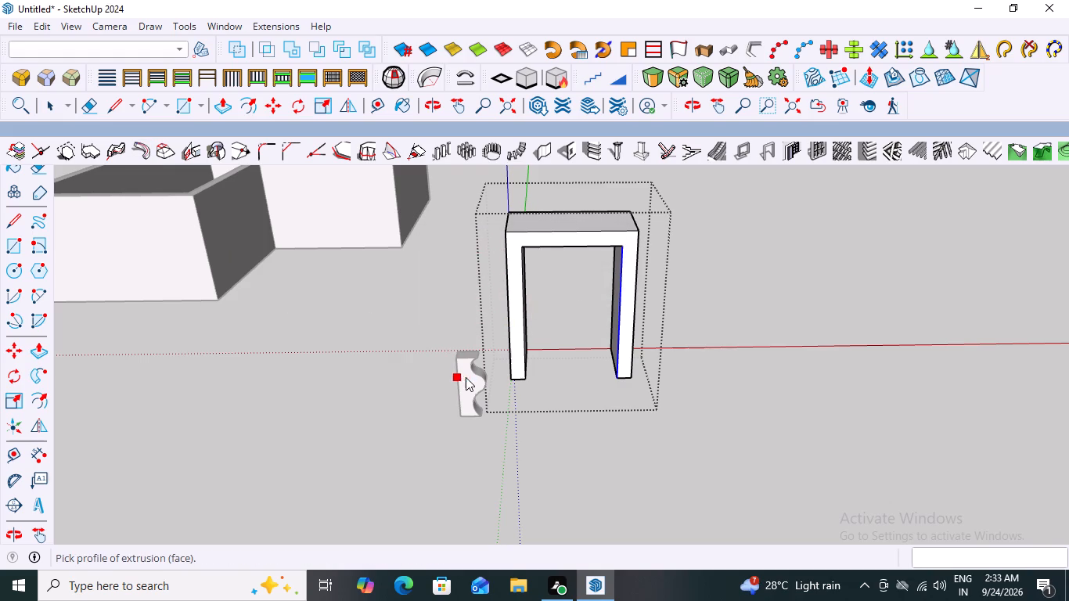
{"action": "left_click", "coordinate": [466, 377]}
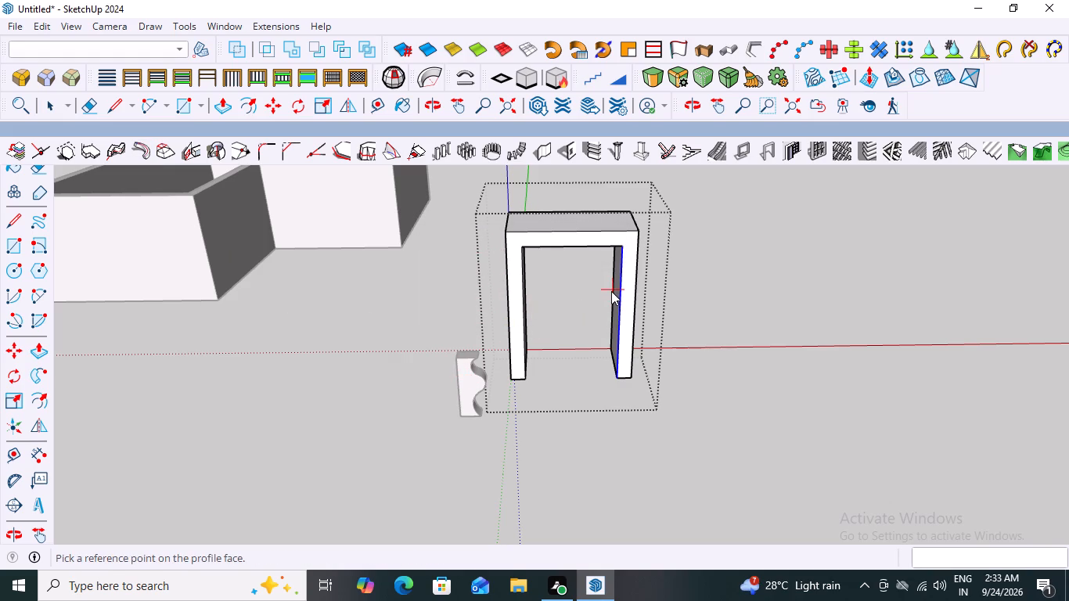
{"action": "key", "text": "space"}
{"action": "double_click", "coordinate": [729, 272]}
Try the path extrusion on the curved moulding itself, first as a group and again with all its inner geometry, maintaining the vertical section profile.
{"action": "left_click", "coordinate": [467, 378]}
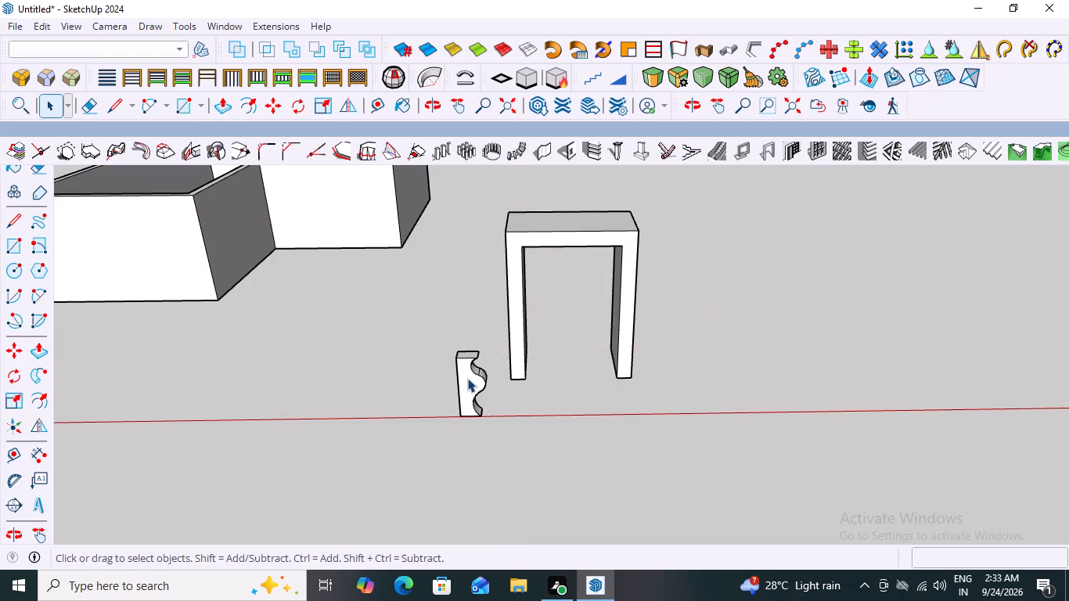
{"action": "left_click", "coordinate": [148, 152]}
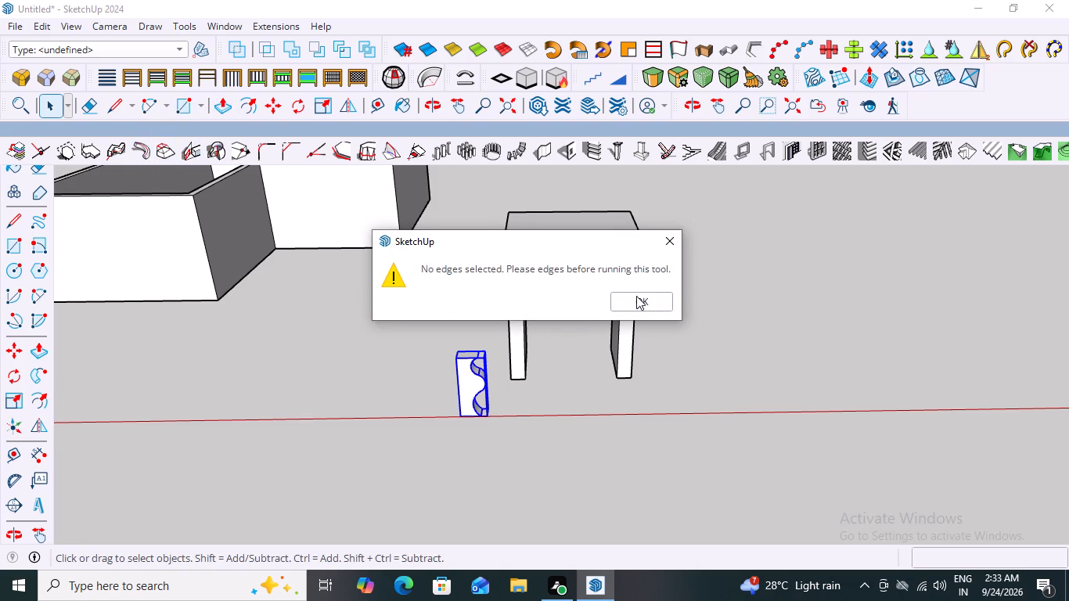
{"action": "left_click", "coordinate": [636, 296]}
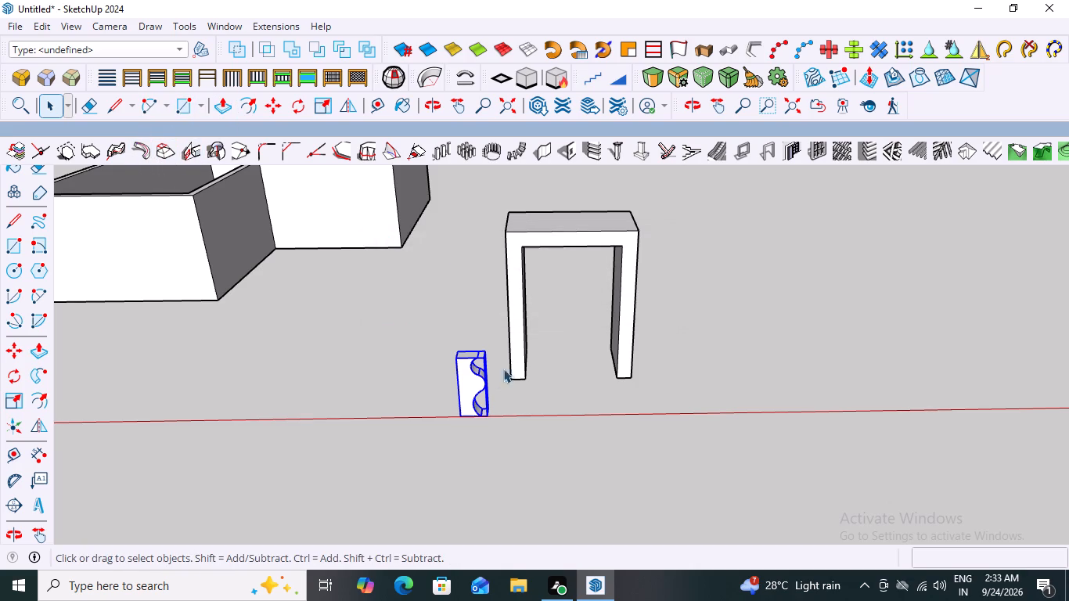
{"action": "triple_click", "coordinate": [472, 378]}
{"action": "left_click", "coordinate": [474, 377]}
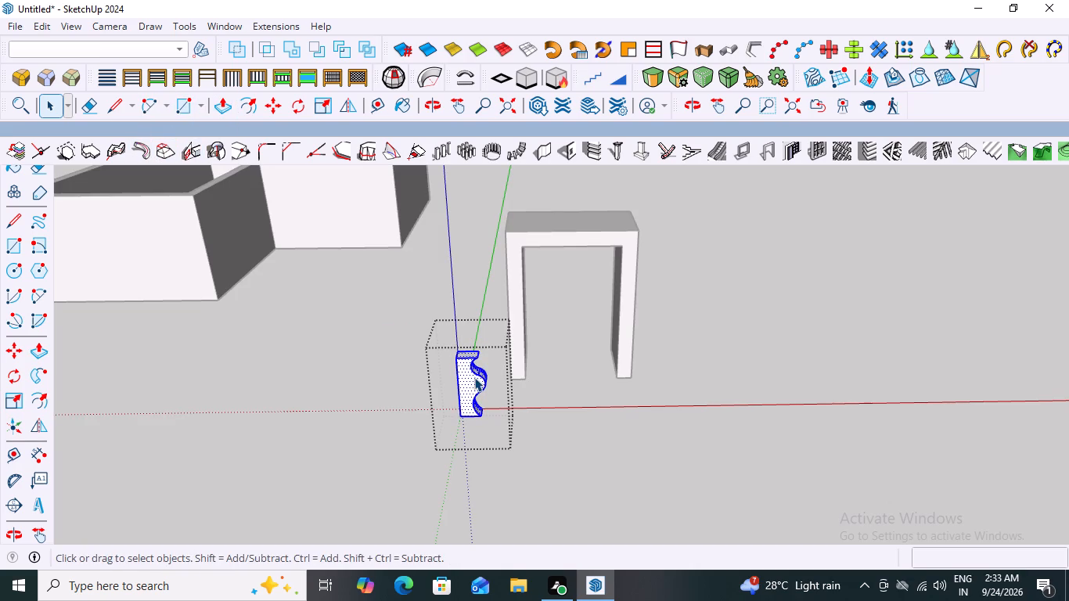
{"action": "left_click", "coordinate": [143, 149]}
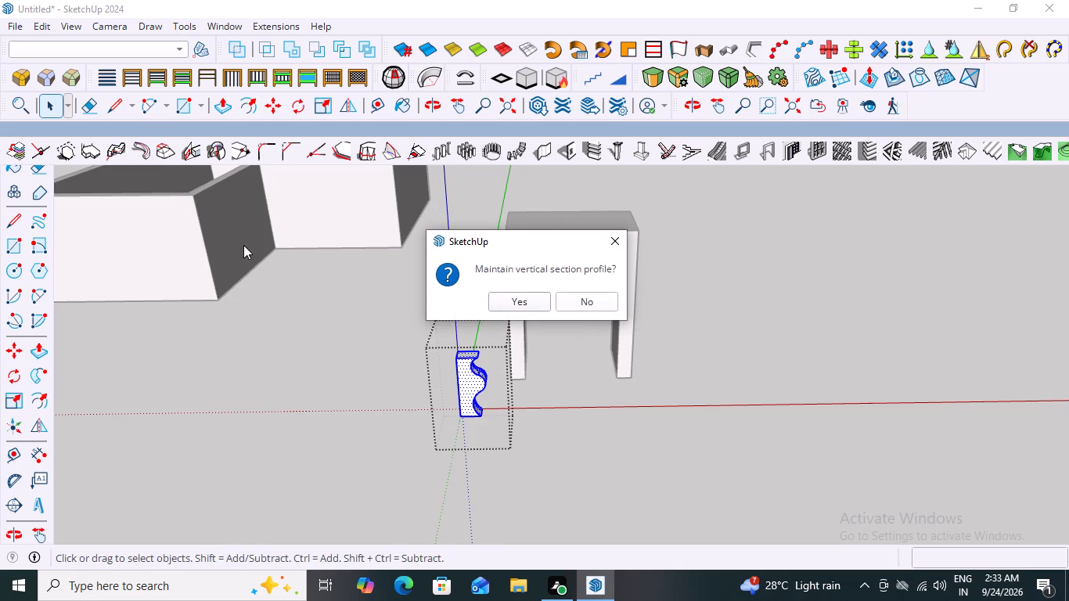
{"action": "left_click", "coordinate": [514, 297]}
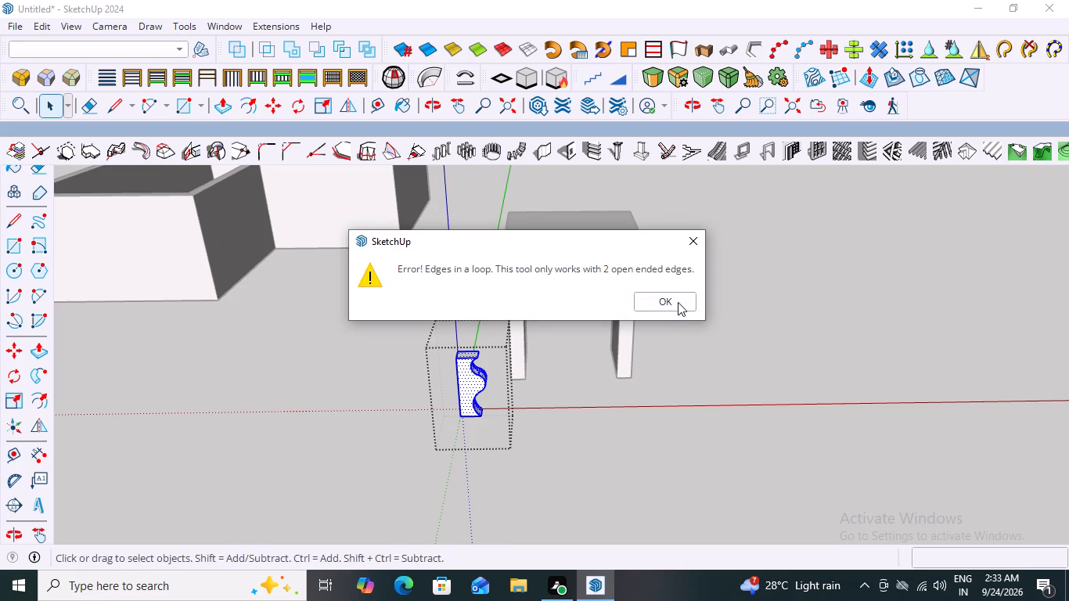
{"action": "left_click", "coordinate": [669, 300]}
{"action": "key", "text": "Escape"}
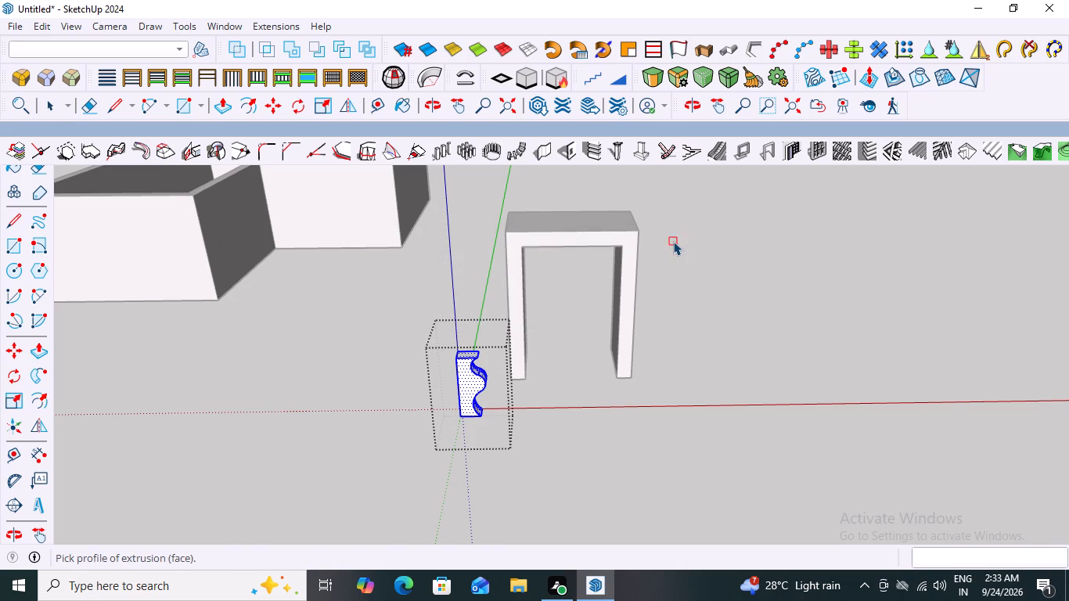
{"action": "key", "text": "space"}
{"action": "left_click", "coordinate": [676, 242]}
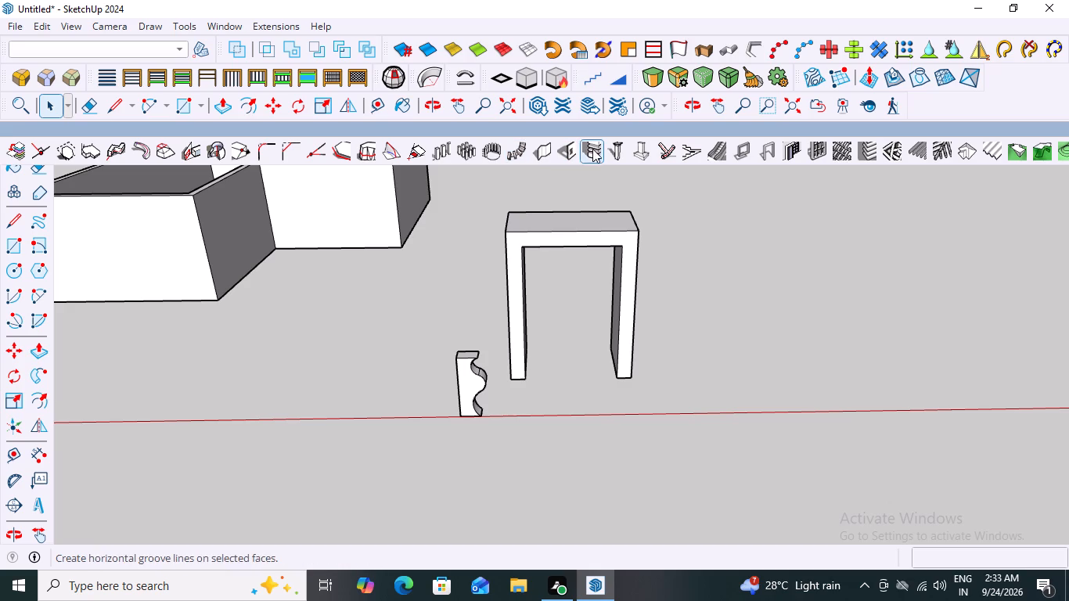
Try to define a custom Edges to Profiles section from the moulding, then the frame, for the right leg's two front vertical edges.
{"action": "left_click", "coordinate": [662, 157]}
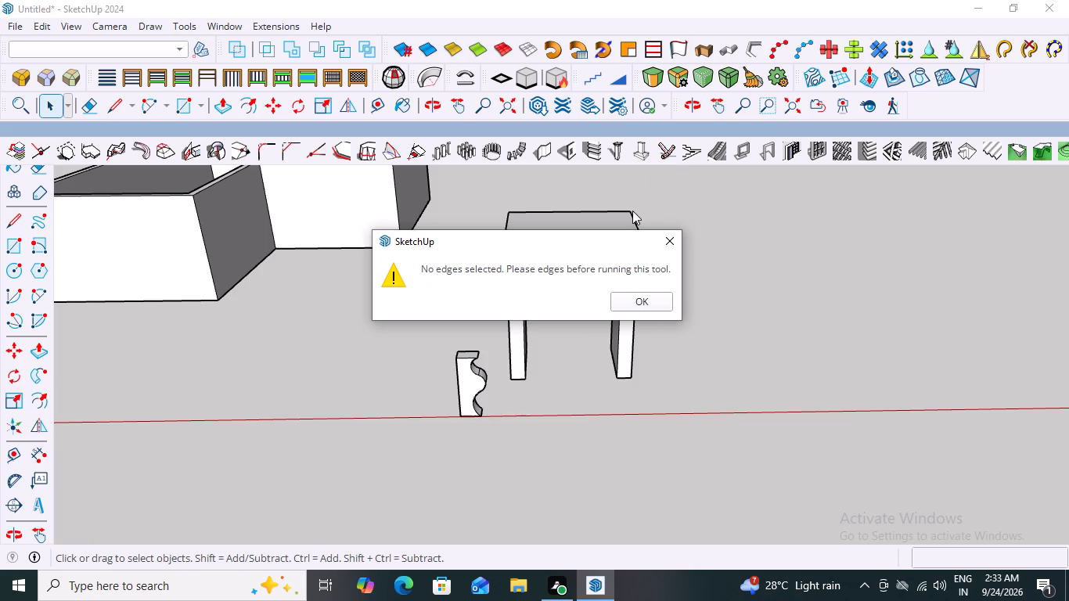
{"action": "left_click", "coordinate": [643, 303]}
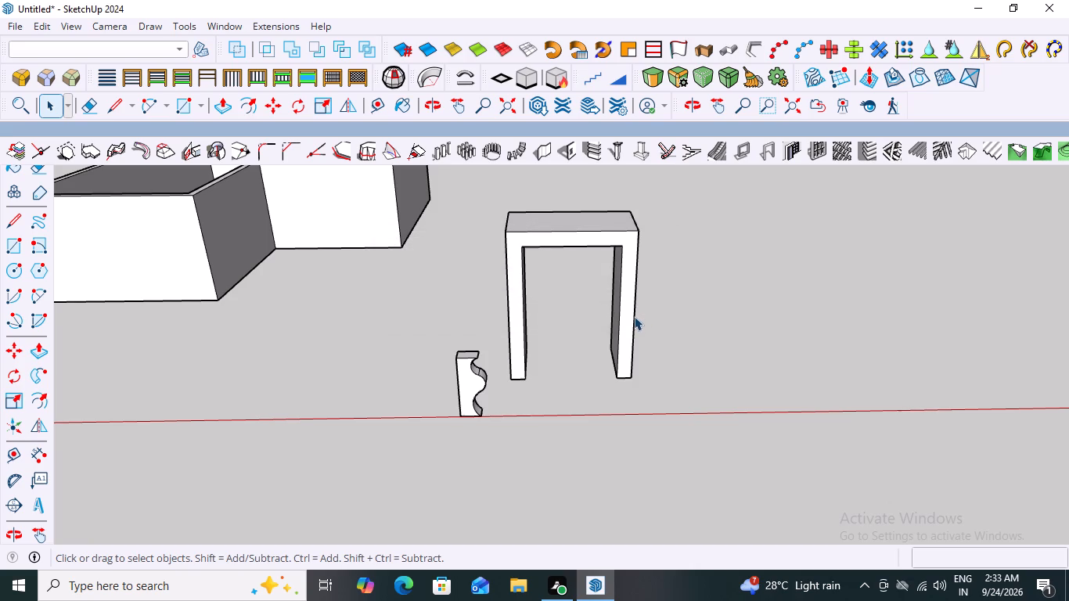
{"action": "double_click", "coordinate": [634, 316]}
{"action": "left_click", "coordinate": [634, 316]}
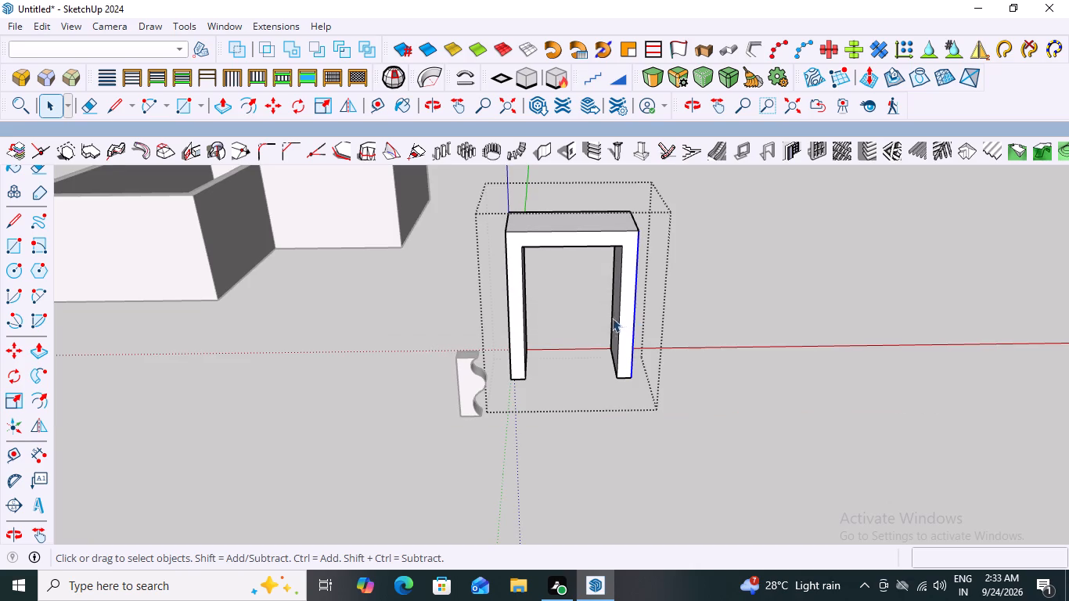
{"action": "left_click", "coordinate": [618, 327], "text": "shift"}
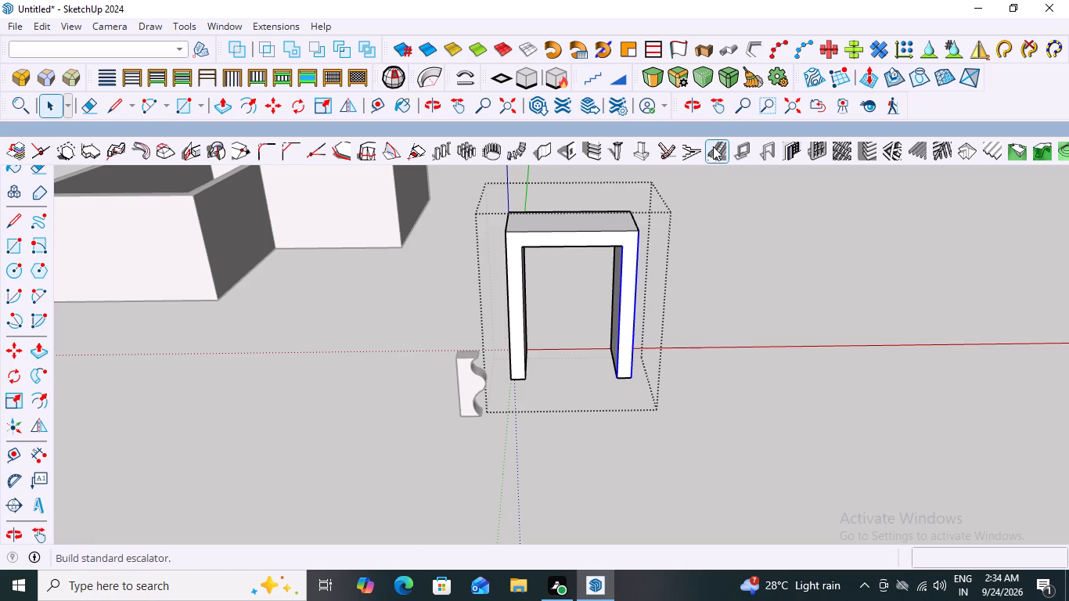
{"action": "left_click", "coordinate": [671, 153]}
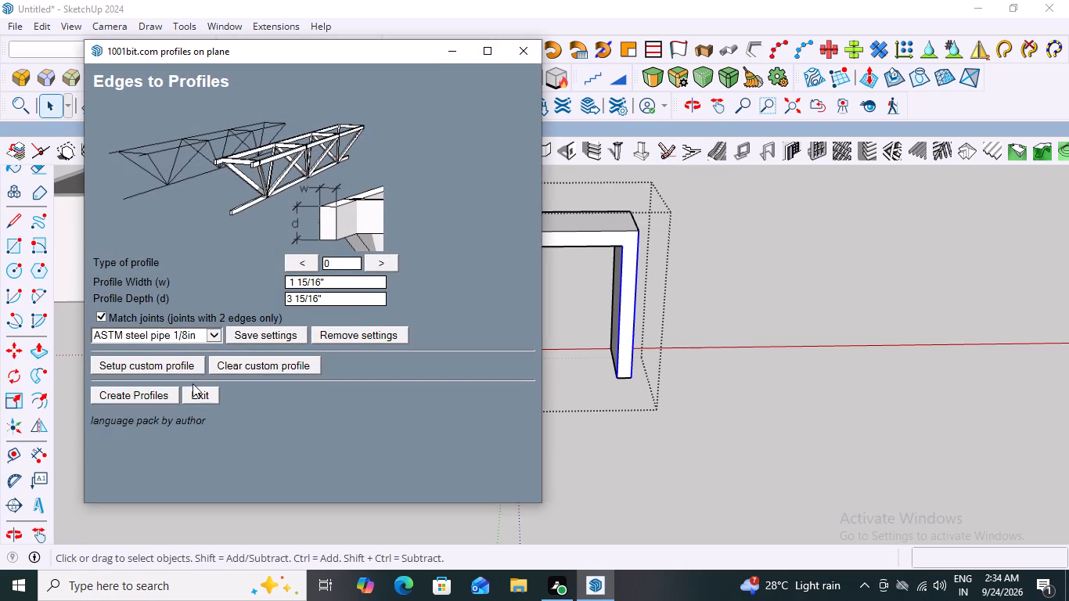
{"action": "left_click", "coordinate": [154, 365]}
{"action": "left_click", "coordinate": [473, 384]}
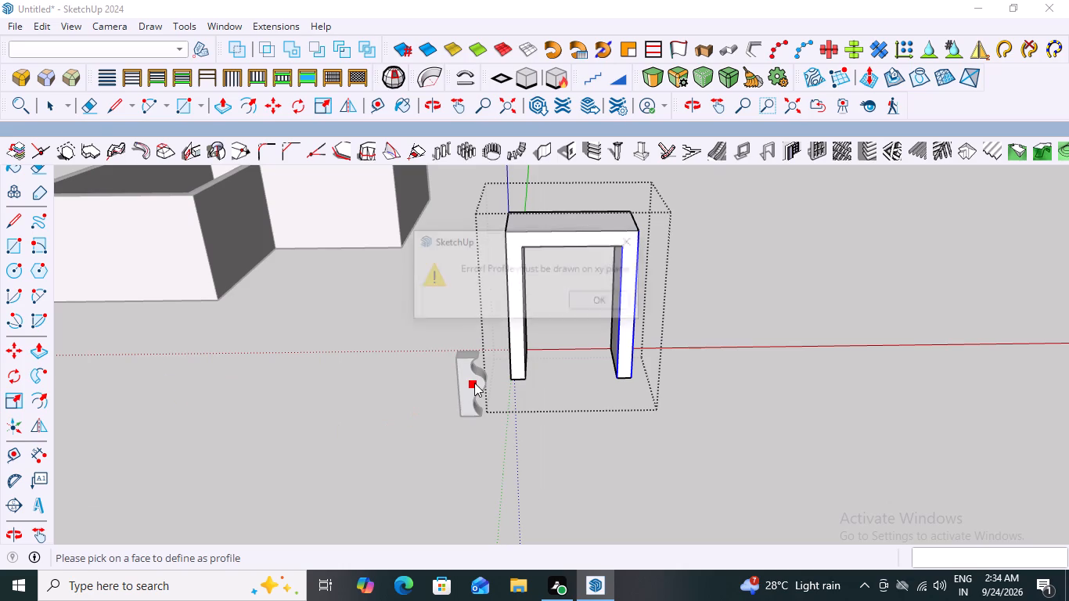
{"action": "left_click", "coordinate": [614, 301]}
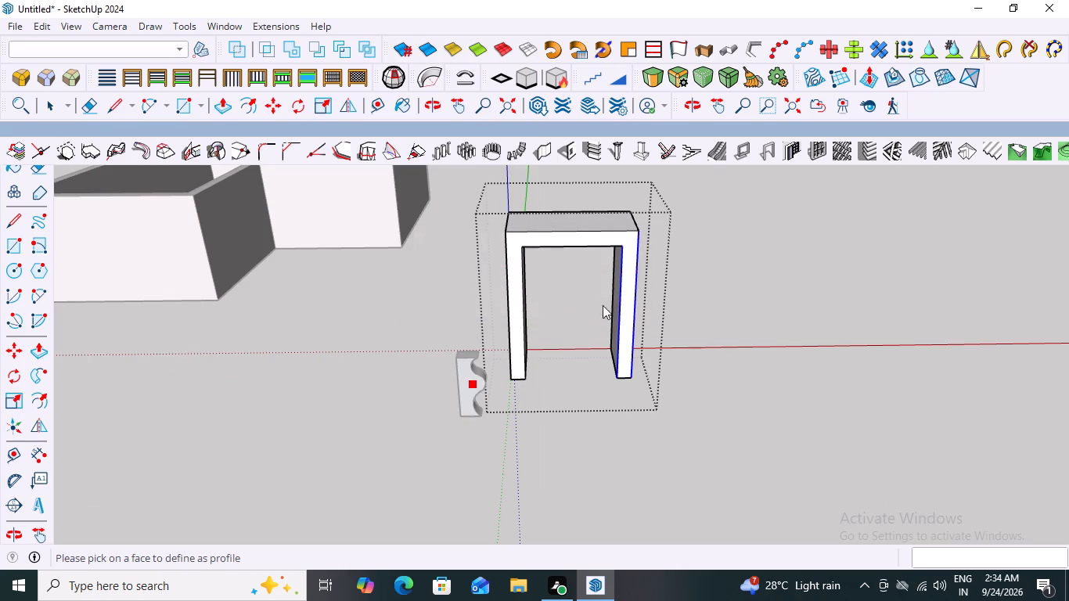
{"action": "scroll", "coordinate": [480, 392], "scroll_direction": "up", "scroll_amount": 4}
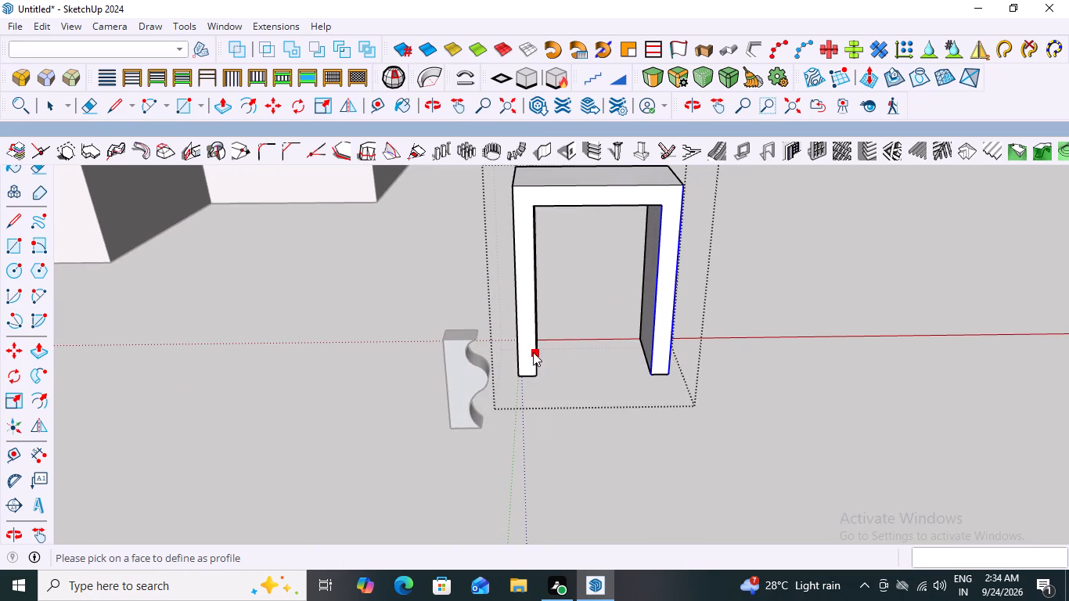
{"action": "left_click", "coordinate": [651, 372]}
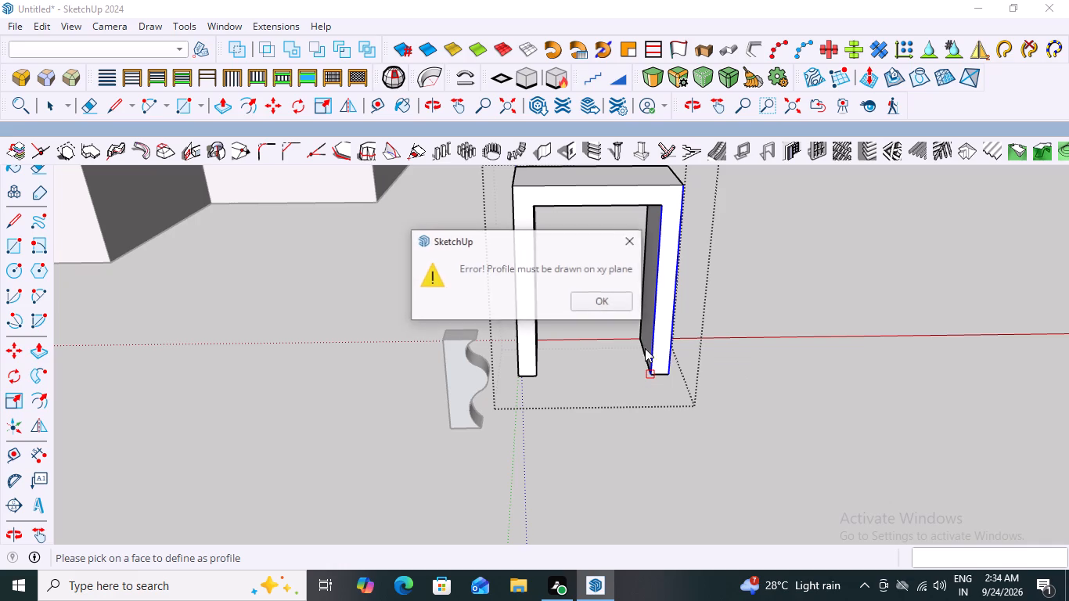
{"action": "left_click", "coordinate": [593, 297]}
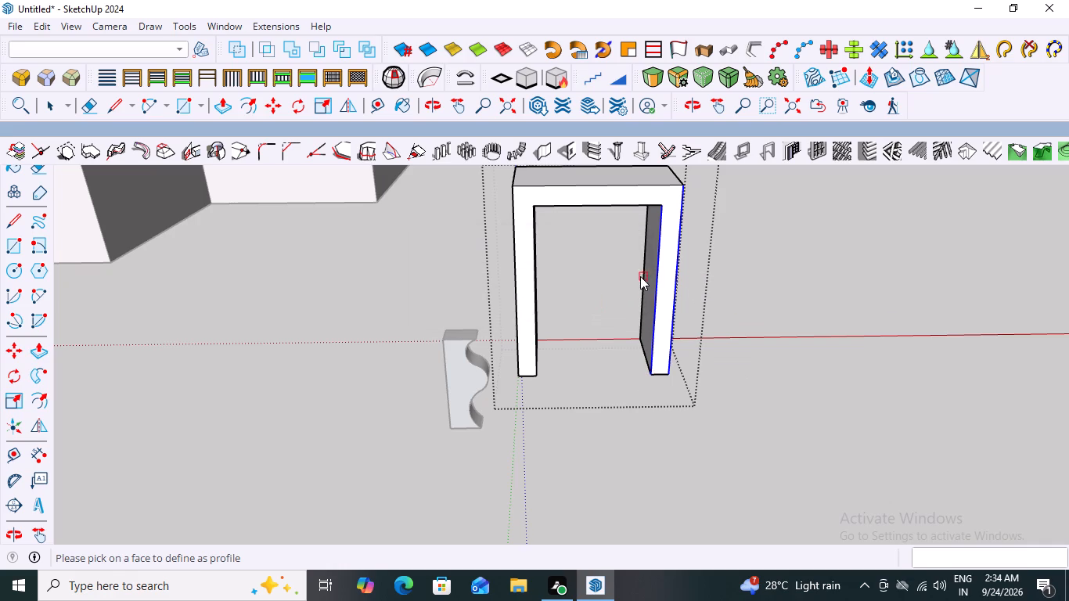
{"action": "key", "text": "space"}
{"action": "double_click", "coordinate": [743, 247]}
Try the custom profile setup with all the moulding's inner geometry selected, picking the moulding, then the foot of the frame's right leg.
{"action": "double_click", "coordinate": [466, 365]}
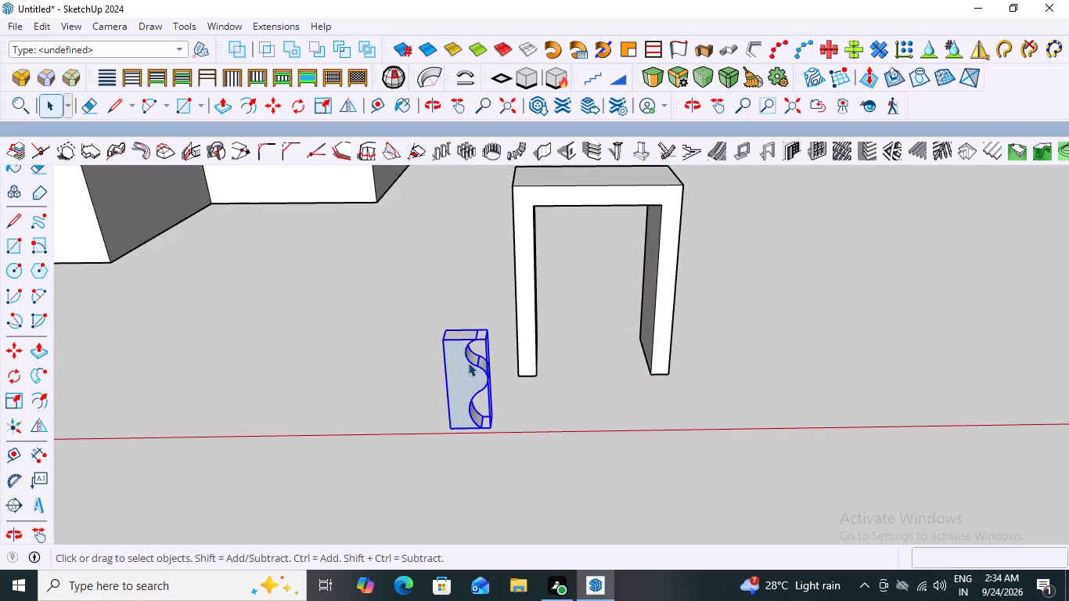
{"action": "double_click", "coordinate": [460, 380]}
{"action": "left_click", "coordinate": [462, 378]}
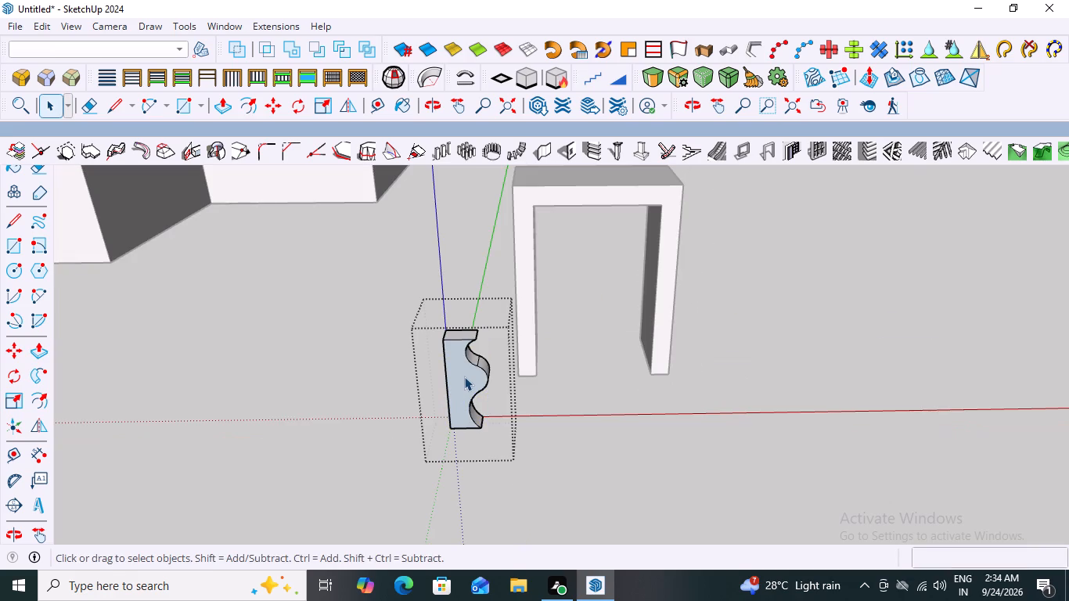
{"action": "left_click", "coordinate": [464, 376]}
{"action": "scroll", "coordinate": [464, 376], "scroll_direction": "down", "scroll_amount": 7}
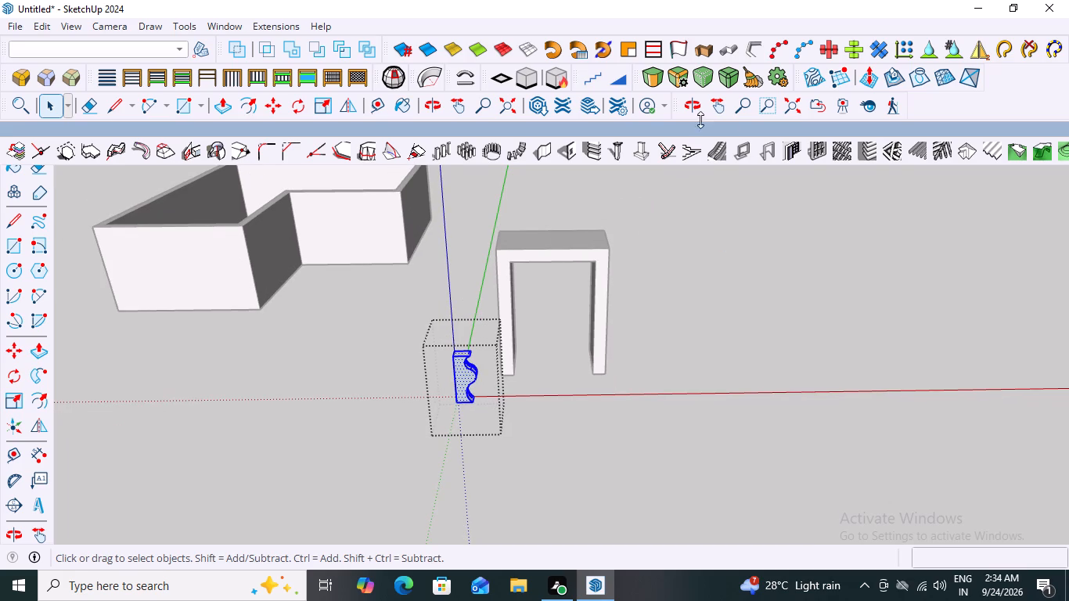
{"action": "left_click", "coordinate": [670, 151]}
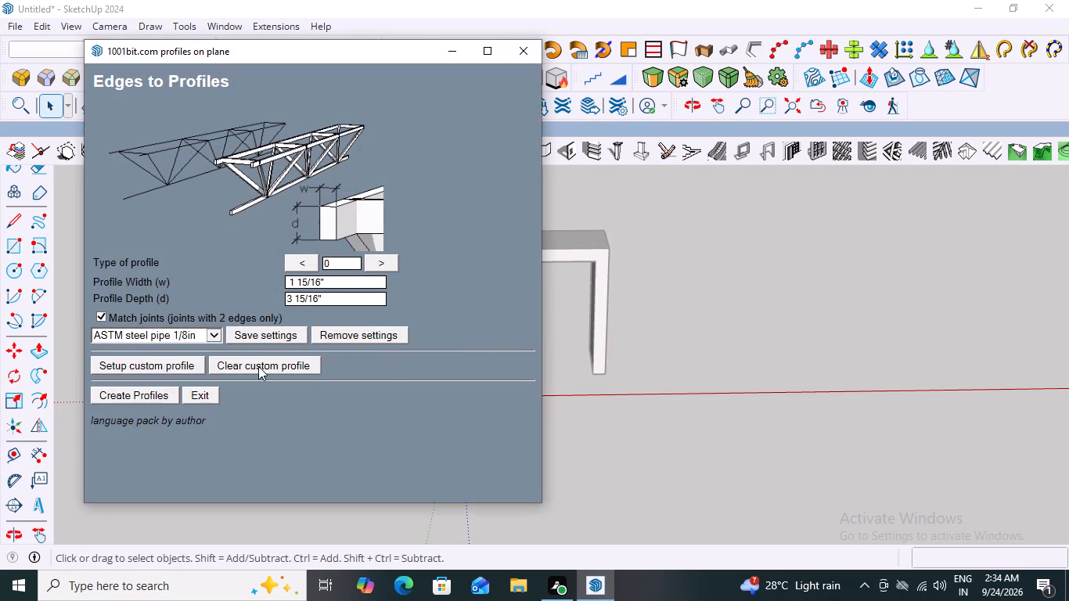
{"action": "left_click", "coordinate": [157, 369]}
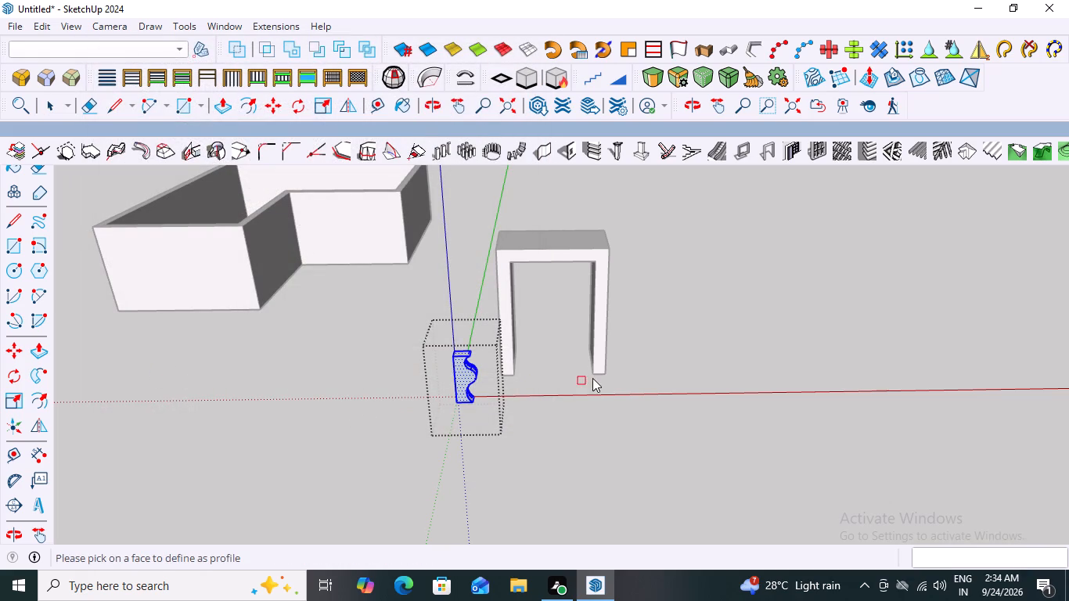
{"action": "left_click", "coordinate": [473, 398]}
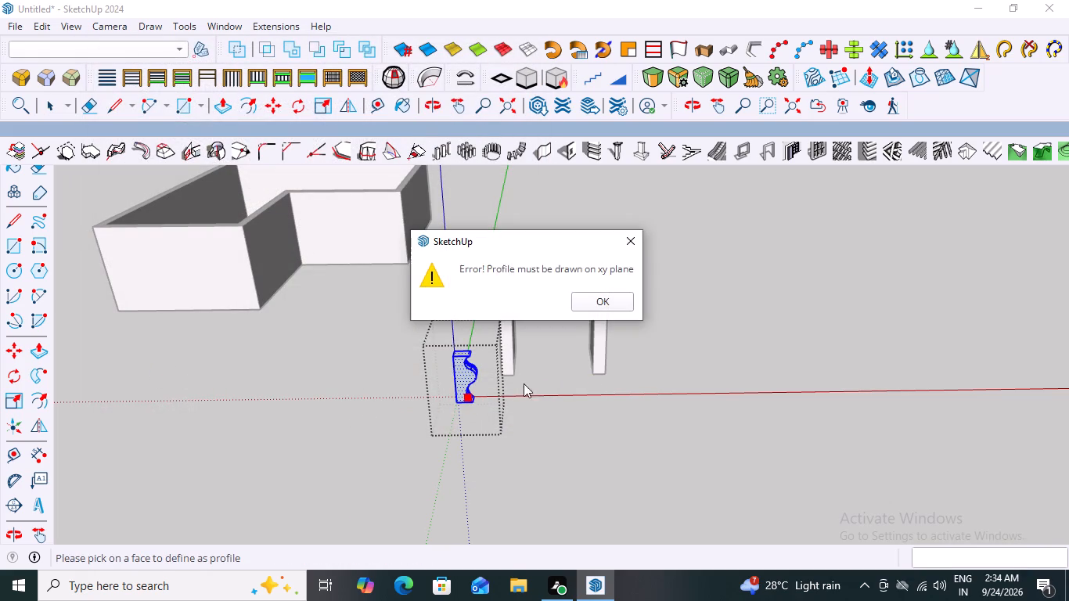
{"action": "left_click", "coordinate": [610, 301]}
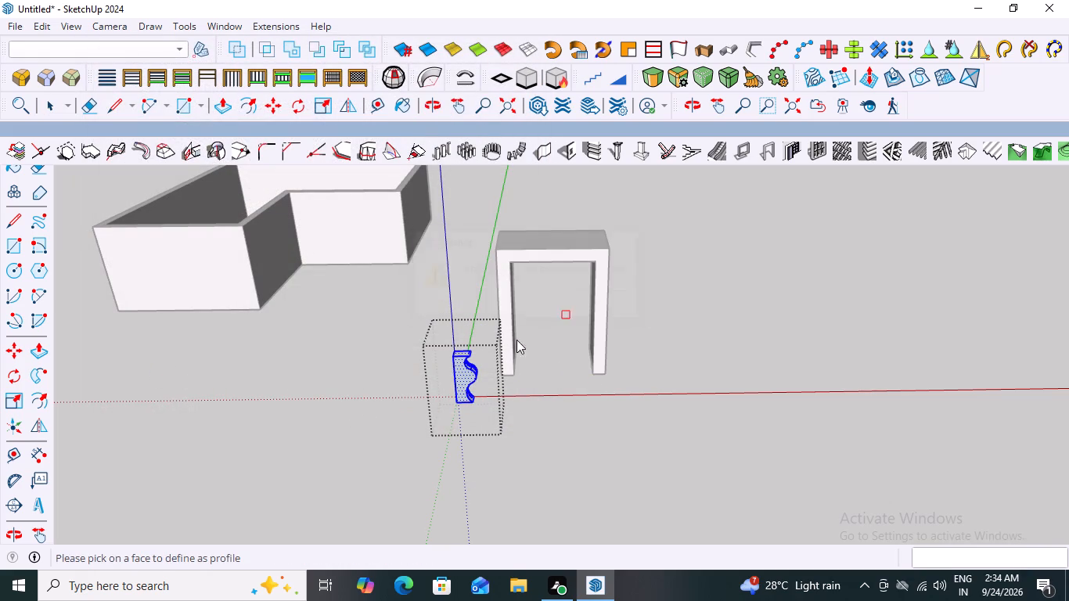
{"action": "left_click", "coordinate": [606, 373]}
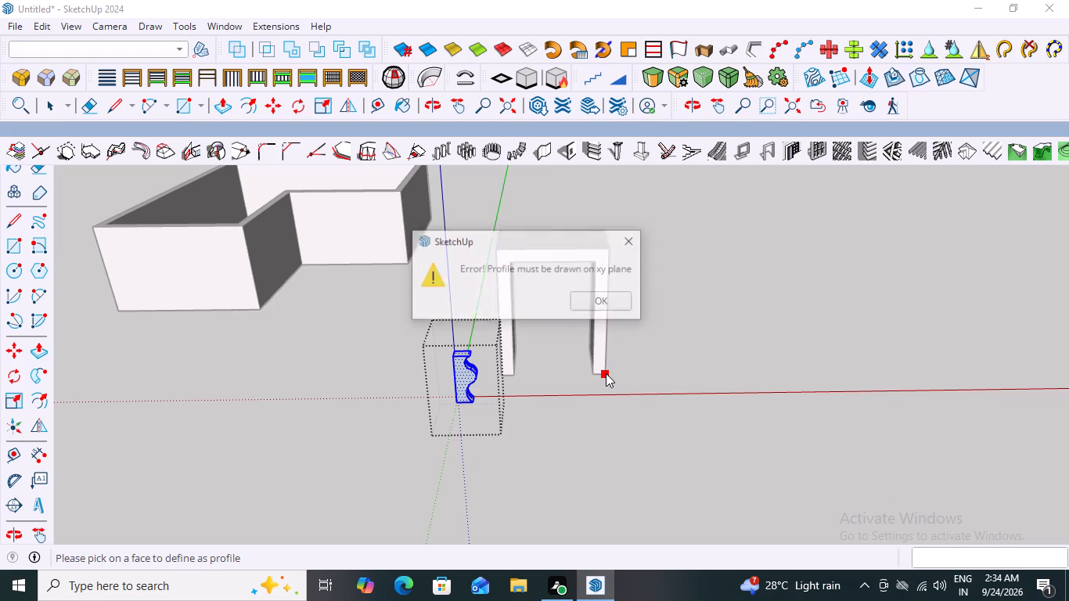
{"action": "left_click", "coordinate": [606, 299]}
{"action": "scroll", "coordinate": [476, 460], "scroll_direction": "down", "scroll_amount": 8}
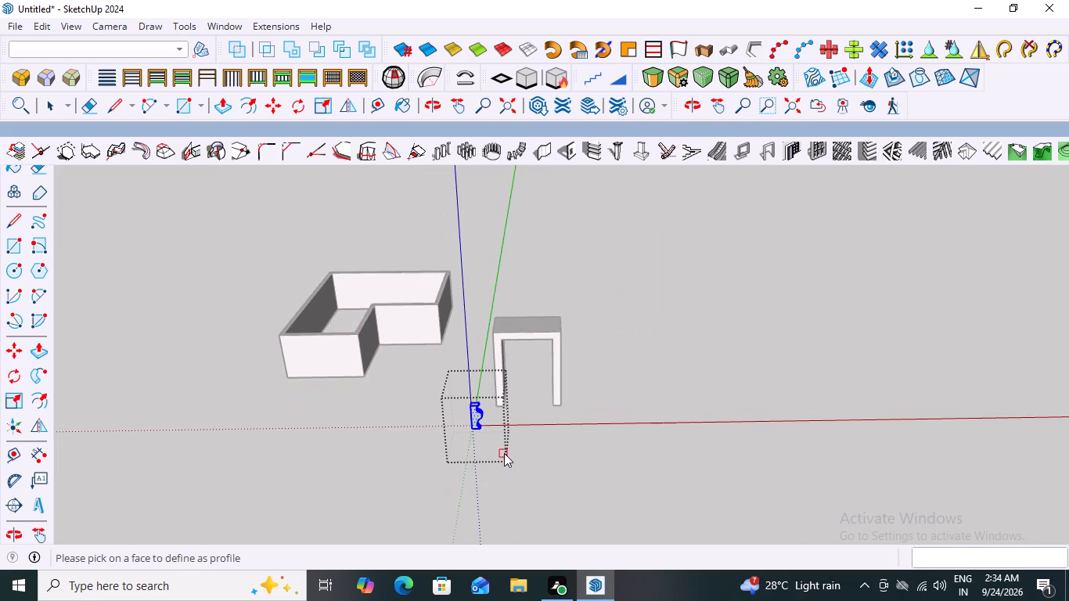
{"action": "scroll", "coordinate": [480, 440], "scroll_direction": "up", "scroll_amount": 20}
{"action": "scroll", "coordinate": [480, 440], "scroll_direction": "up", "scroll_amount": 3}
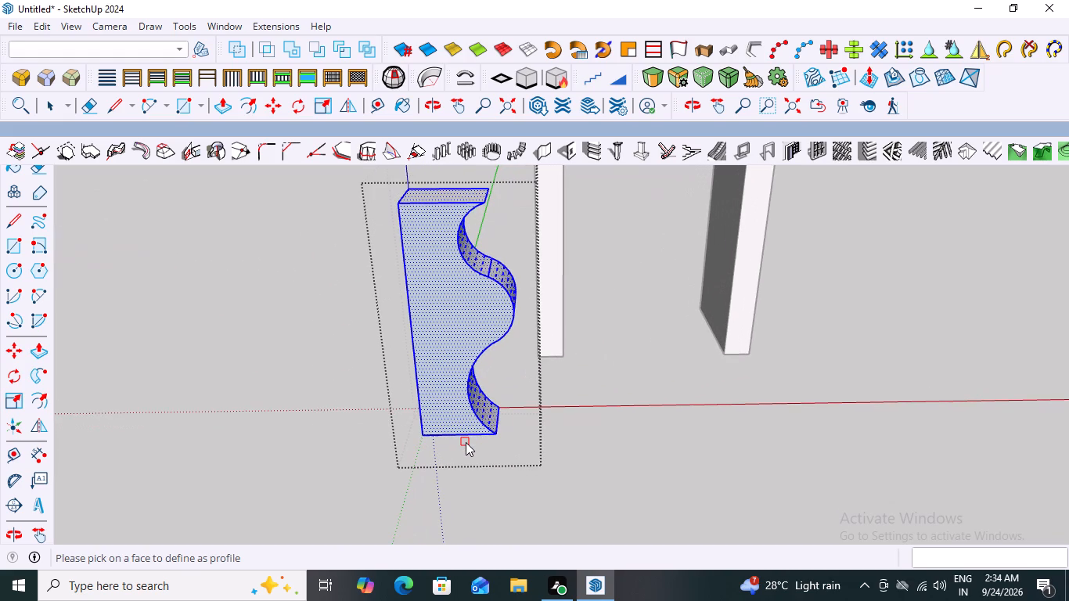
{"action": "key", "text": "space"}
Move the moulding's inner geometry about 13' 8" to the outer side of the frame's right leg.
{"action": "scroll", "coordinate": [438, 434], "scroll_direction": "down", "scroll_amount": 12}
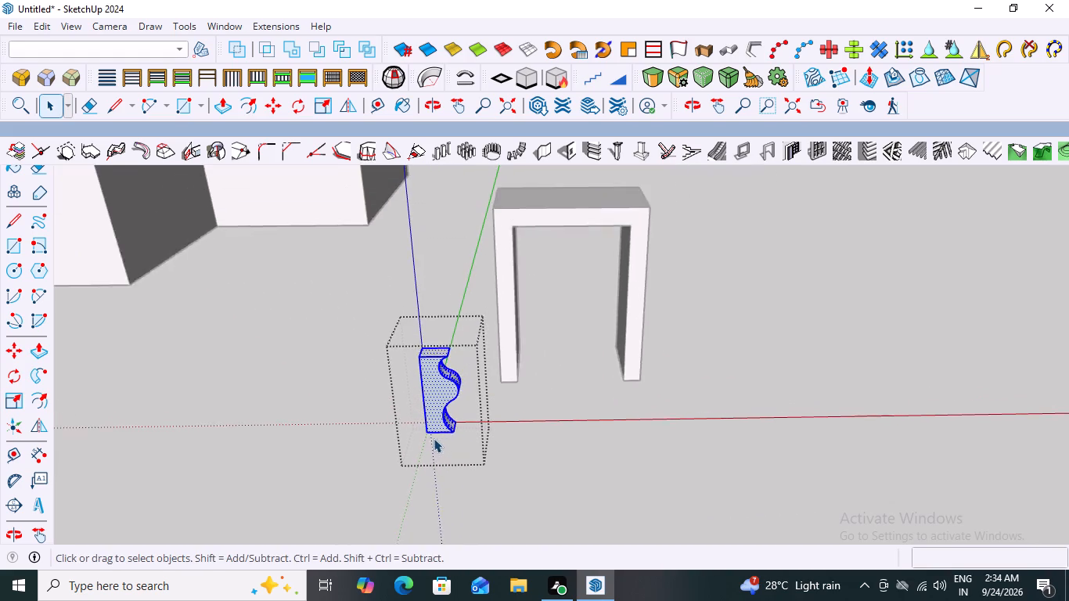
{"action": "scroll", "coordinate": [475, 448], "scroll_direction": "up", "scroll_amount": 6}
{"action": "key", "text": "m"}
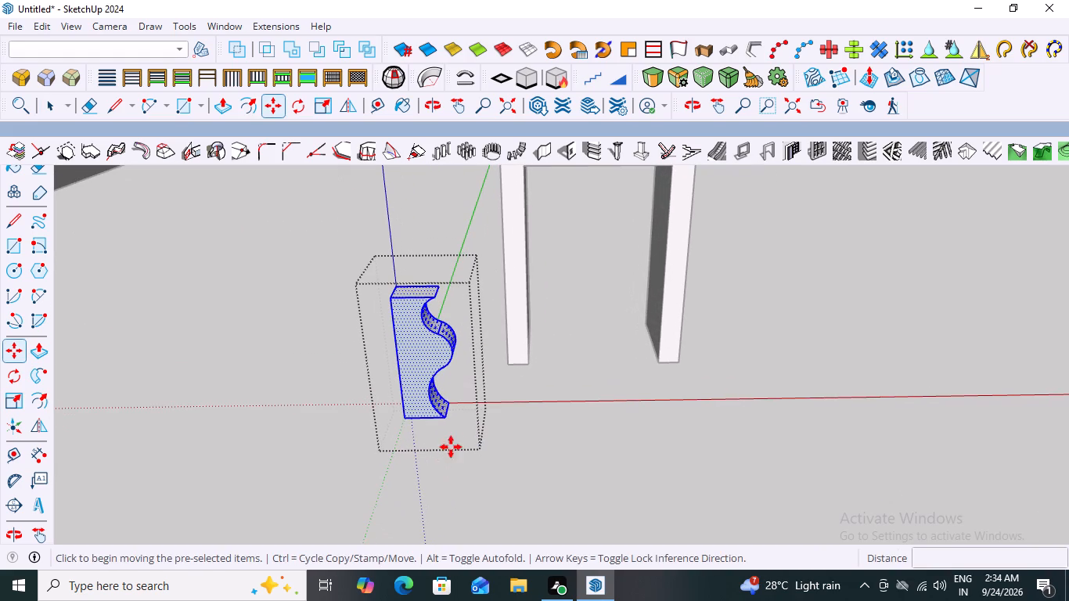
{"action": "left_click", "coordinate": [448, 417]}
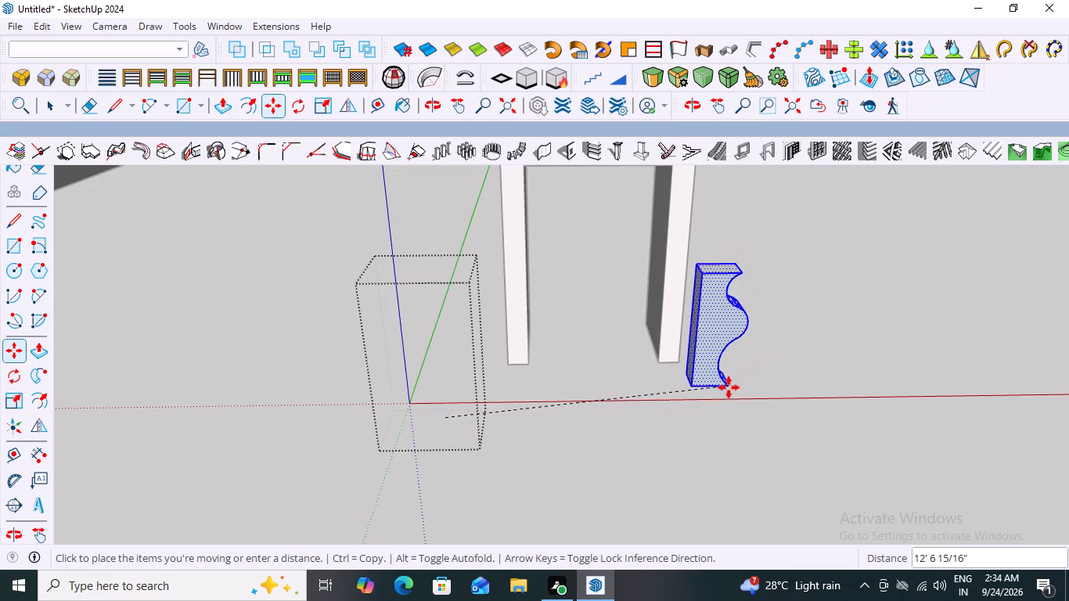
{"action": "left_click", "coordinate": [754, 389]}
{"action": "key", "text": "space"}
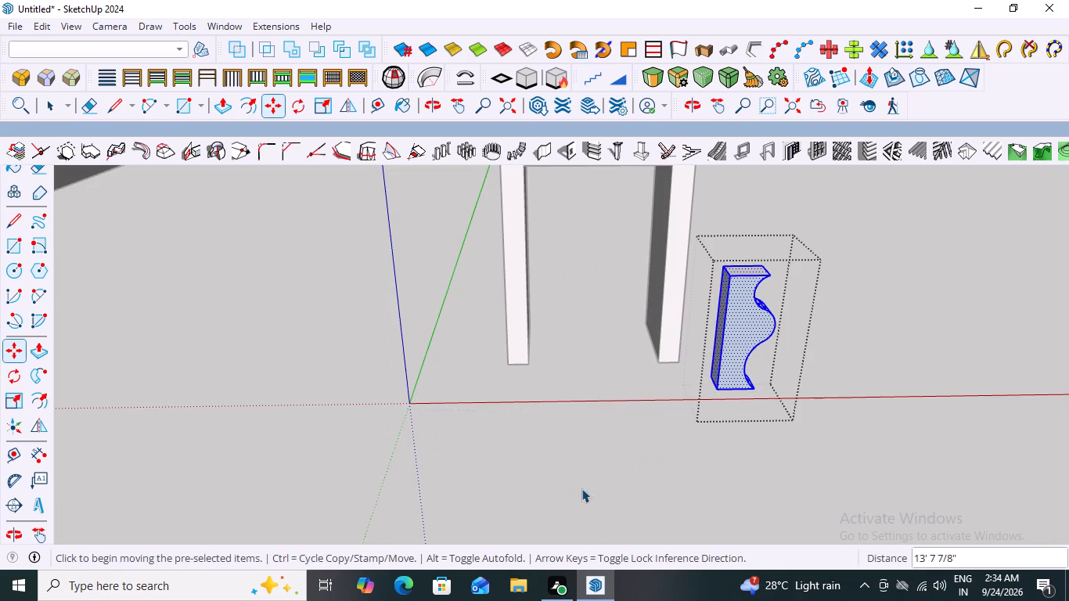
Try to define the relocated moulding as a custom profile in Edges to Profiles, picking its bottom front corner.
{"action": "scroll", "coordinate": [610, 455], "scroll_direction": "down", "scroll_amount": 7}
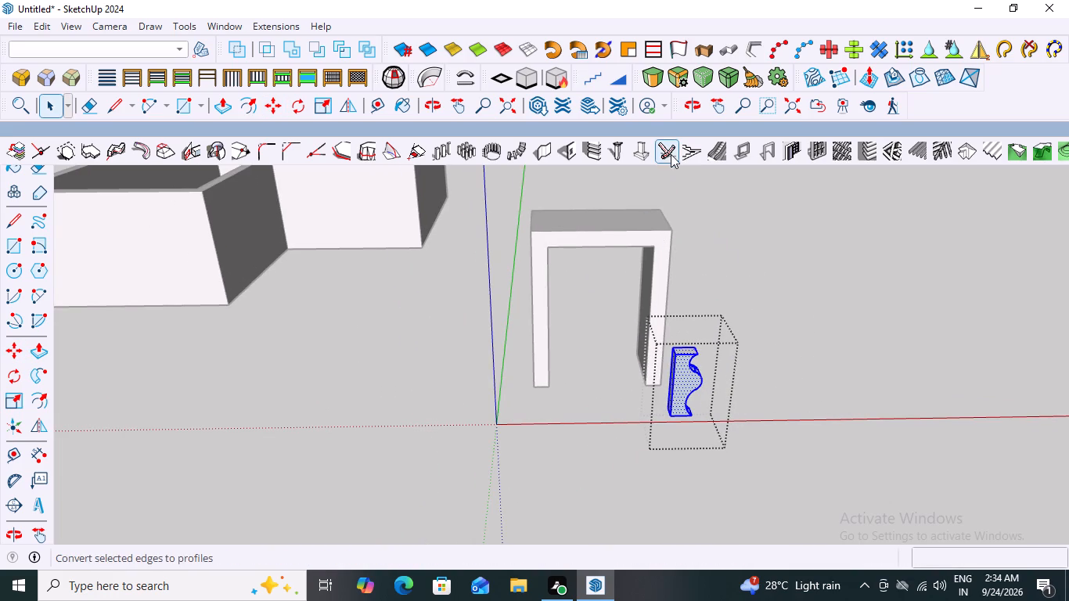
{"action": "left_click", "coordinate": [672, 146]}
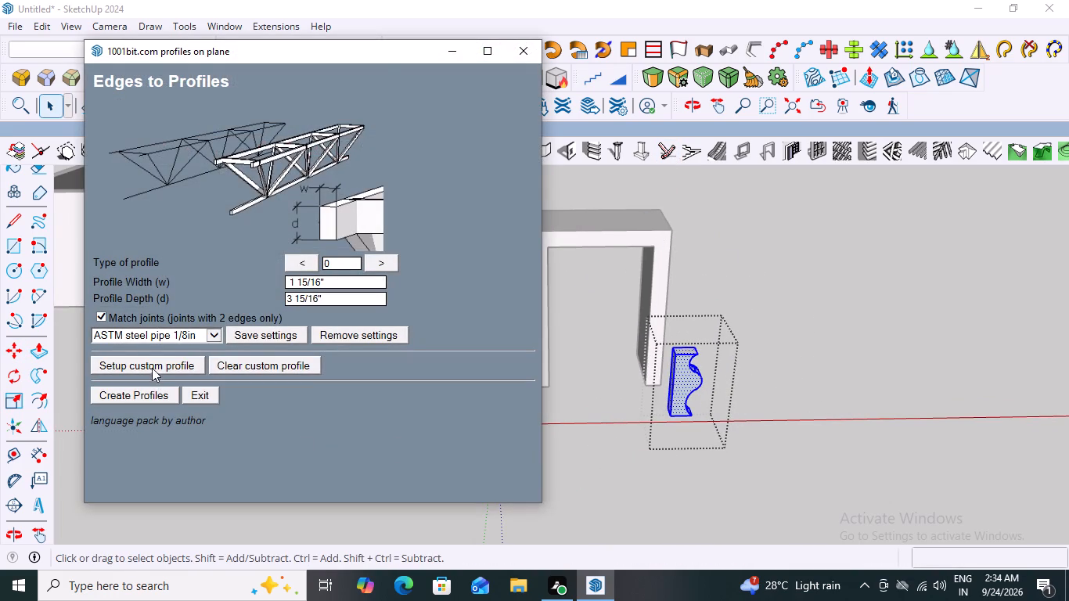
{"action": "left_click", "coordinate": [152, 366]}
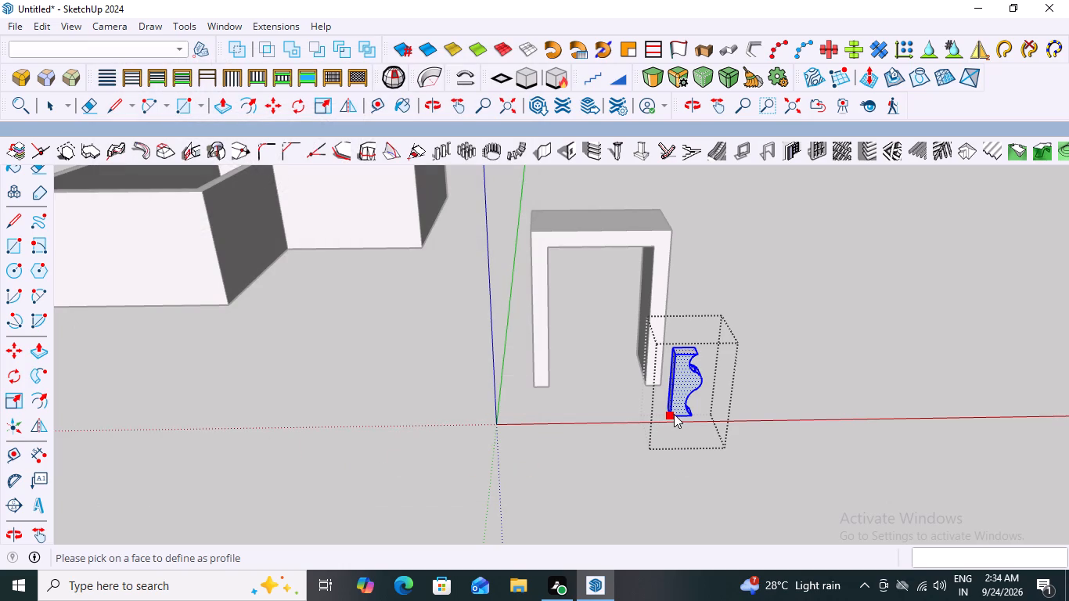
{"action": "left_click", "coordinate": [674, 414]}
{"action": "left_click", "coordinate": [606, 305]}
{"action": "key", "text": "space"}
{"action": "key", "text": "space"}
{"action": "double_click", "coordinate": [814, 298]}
Delete the curved moulding and the inverted U-shaped frame, keeping the L-shaped building.
{"action": "scroll", "coordinate": [701, 413], "scroll_direction": "up", "scroll_amount": 1}
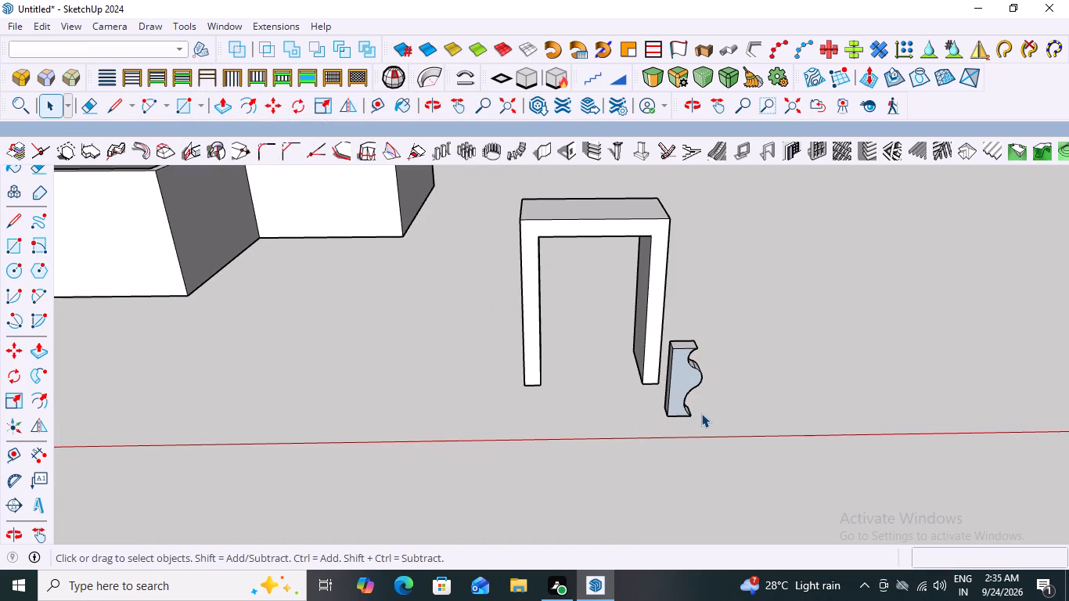
{"action": "scroll", "coordinate": [653, 423], "scroll_direction": "down", "scroll_amount": 5}
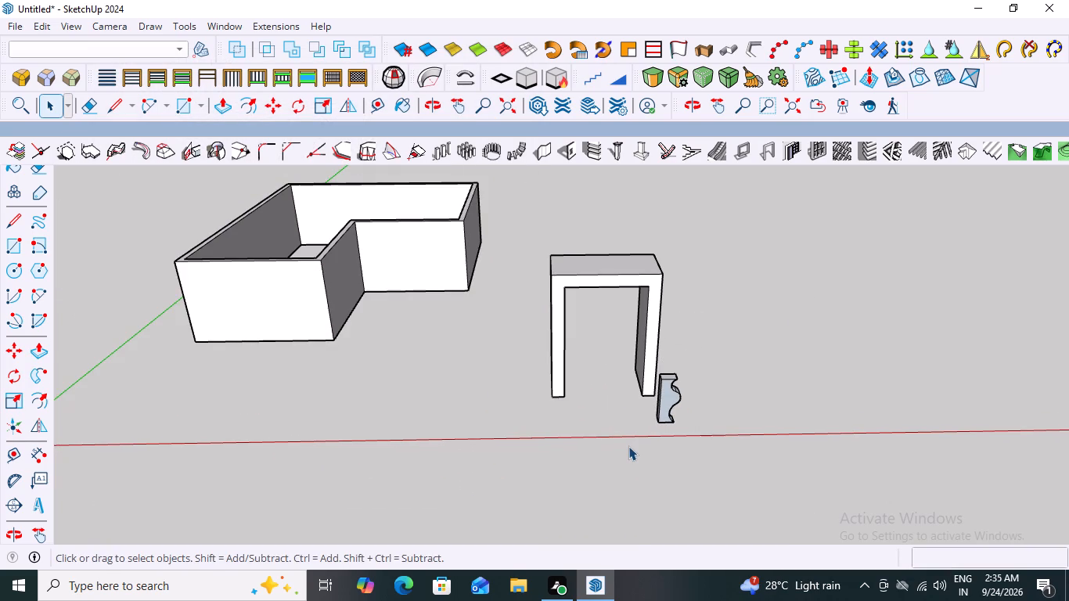
{"action": "scroll", "coordinate": [628, 446], "scroll_direction": "up", "scroll_amount": 1}
{"action": "left_click_drag", "start_coordinate": [938, 240], "coordinate": [837, 312]}
{"action": "left_click_drag", "start_coordinate": [804, 331], "coordinate": [602, 375]}
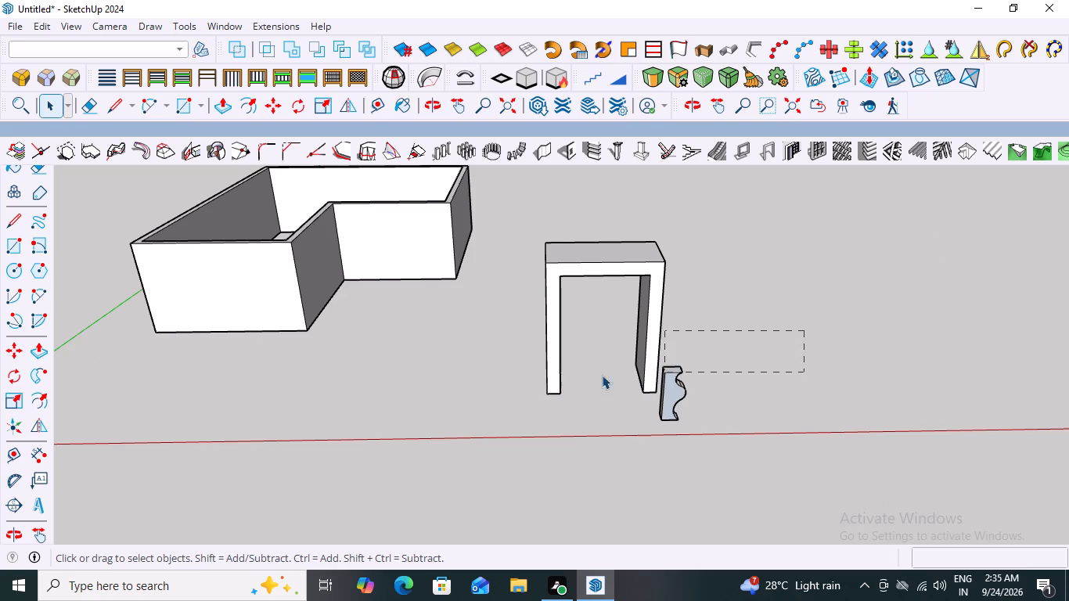
{"action": "left_click_drag", "start_coordinate": [602, 375], "coordinate": [531, 380]}
{"action": "key", "text": "Delete"}
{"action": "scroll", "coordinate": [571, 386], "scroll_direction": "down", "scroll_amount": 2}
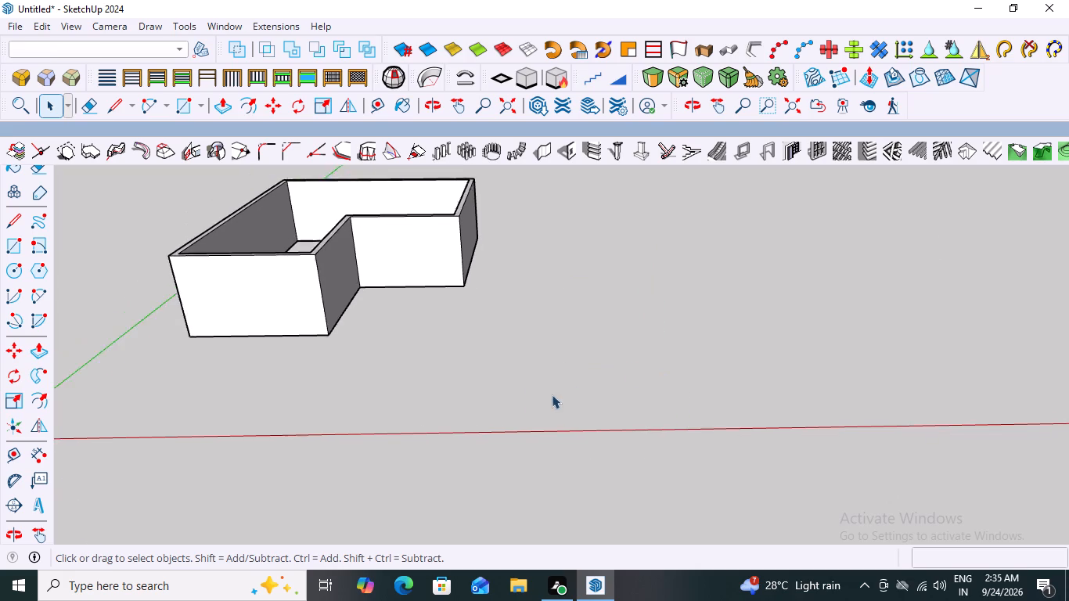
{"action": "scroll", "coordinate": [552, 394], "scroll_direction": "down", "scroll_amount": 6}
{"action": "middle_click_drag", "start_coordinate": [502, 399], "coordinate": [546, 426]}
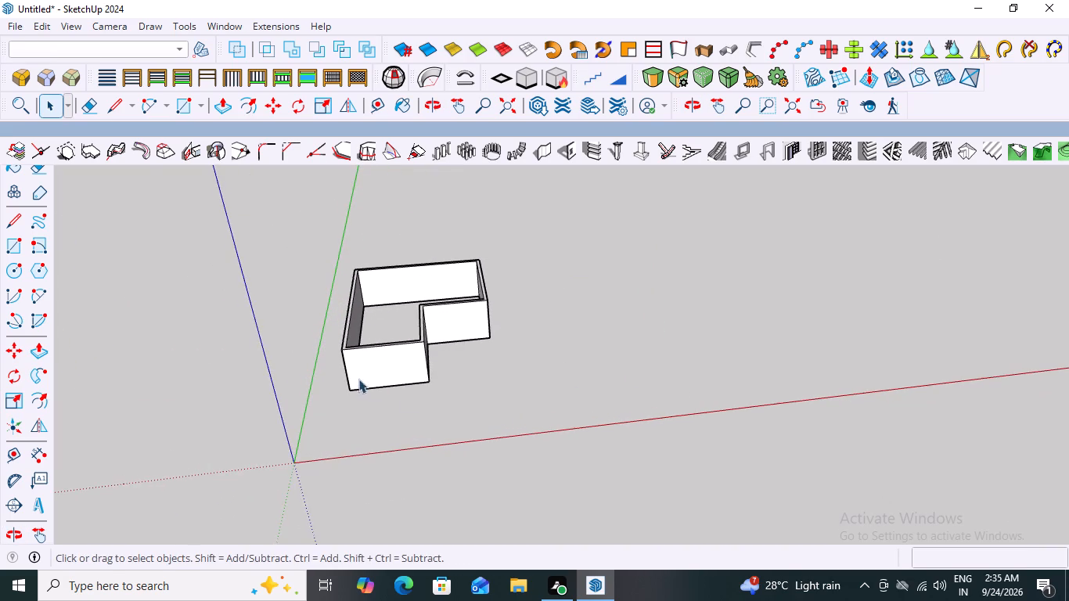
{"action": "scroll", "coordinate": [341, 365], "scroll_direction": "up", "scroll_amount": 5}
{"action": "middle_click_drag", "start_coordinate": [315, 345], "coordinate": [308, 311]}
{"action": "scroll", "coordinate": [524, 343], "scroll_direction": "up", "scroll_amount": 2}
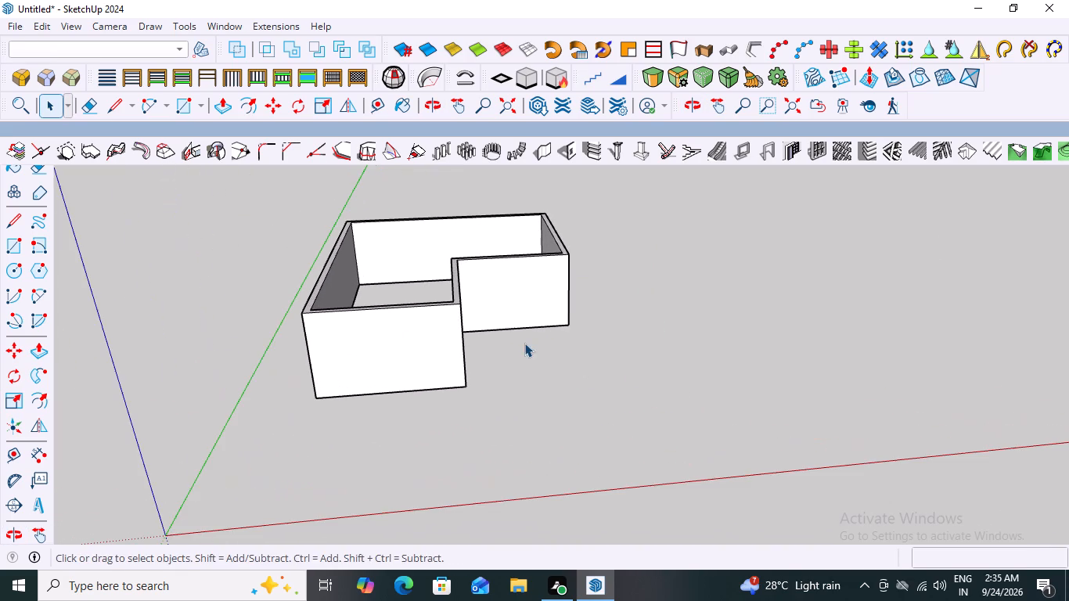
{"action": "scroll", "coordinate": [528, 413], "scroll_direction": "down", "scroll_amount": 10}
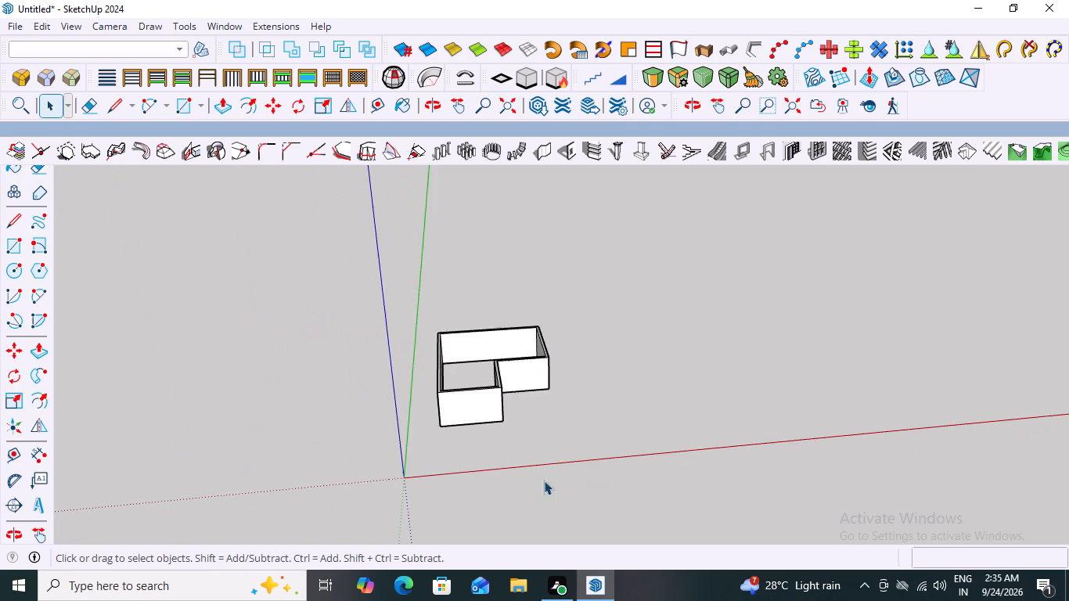
Open the L-shaped building for editing and select the outer face of its front wall.
{"action": "middle_click_drag", "start_coordinate": [596, 469], "coordinate": [591, 462]}
{"action": "scroll", "coordinate": [508, 403], "scroll_direction": "up", "scroll_amount": 1}
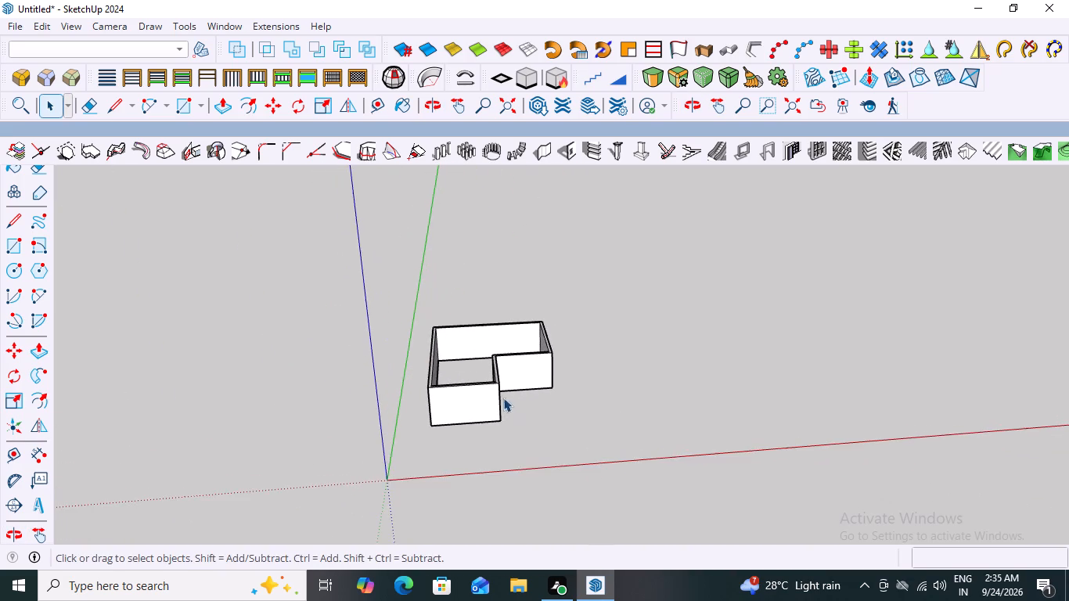
{"action": "scroll", "coordinate": [503, 398], "scroll_direction": "up", "scroll_amount": 5}
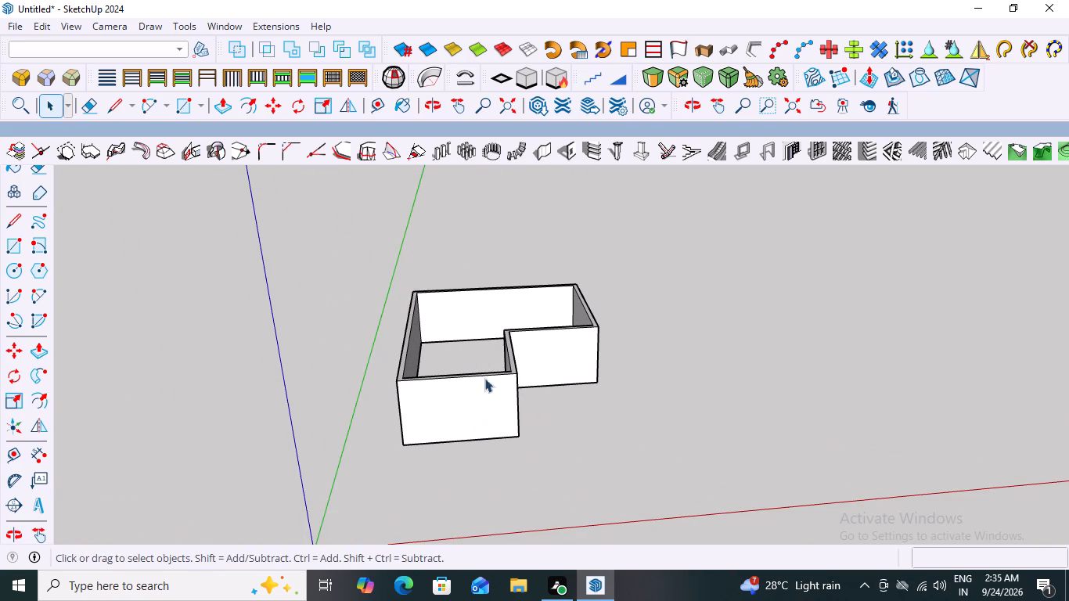
{"action": "scroll", "coordinate": [487, 434], "scroll_direction": "up", "scroll_amount": 1}
{"action": "middle_click_drag", "start_coordinate": [459, 401], "coordinate": [459, 366]}
{"action": "scroll", "coordinate": [459, 400], "scroll_direction": "up", "scroll_amount": 1}
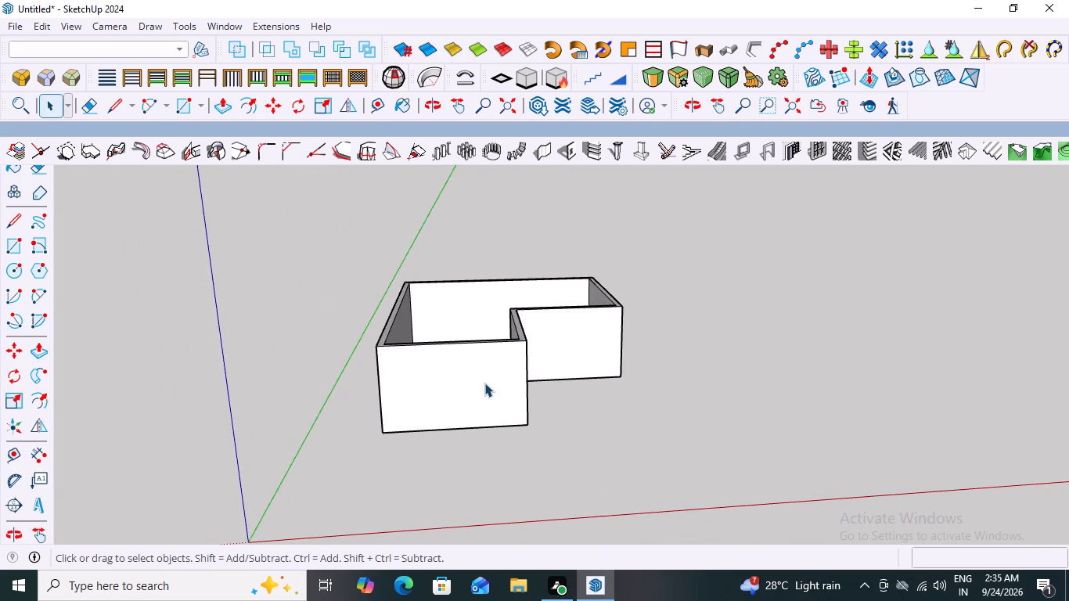
{"action": "scroll", "coordinate": [485, 383], "scroll_direction": "up", "scroll_amount": 3}
{"action": "left_click", "coordinate": [496, 394]}
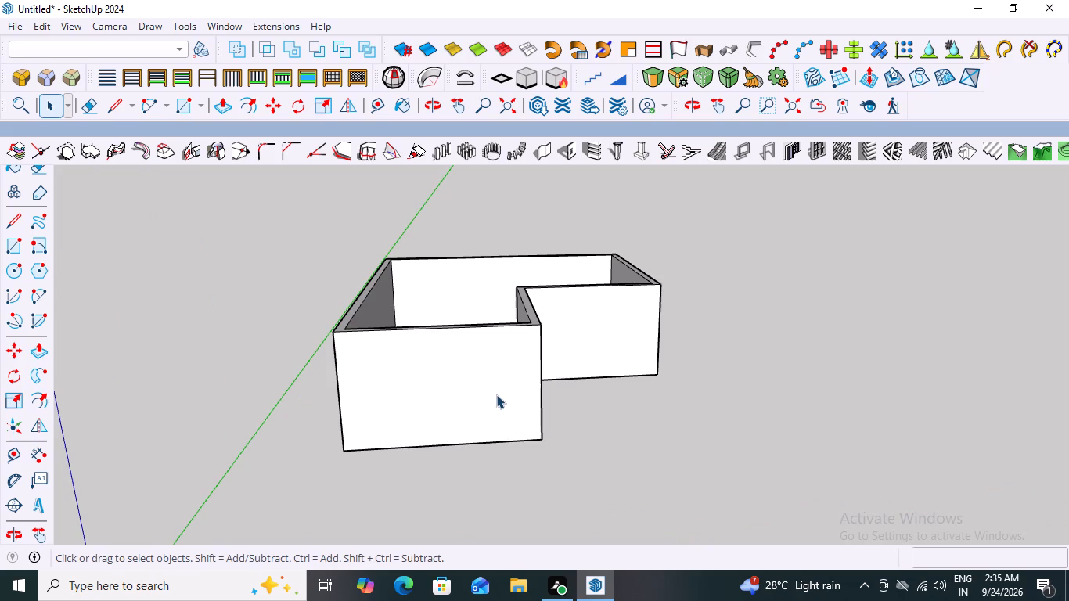
{"action": "triple_click", "coordinate": [496, 394]}
{"action": "left_click", "coordinate": [649, 409]}
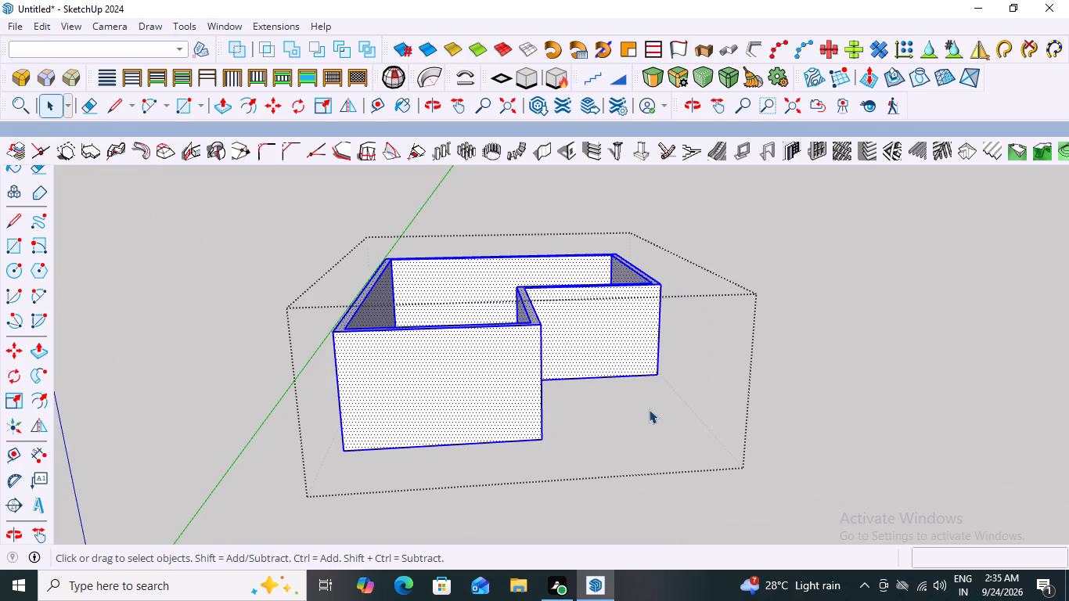
{"action": "left_click", "coordinate": [497, 388]}
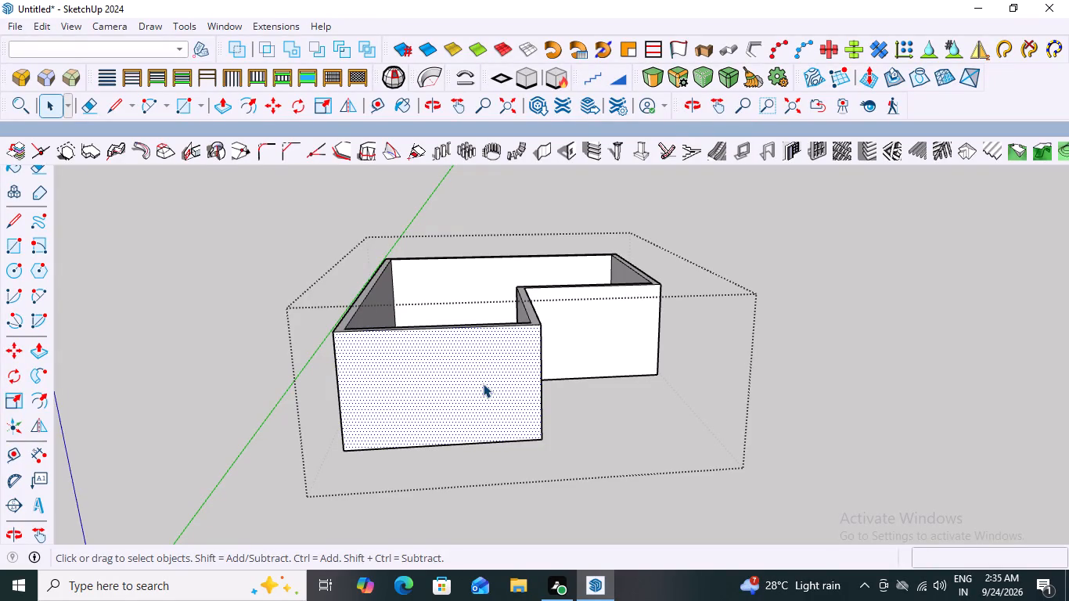
{"action": "left_click", "coordinate": [483, 383]}
{"action": "left_click", "coordinate": [483, 383]}
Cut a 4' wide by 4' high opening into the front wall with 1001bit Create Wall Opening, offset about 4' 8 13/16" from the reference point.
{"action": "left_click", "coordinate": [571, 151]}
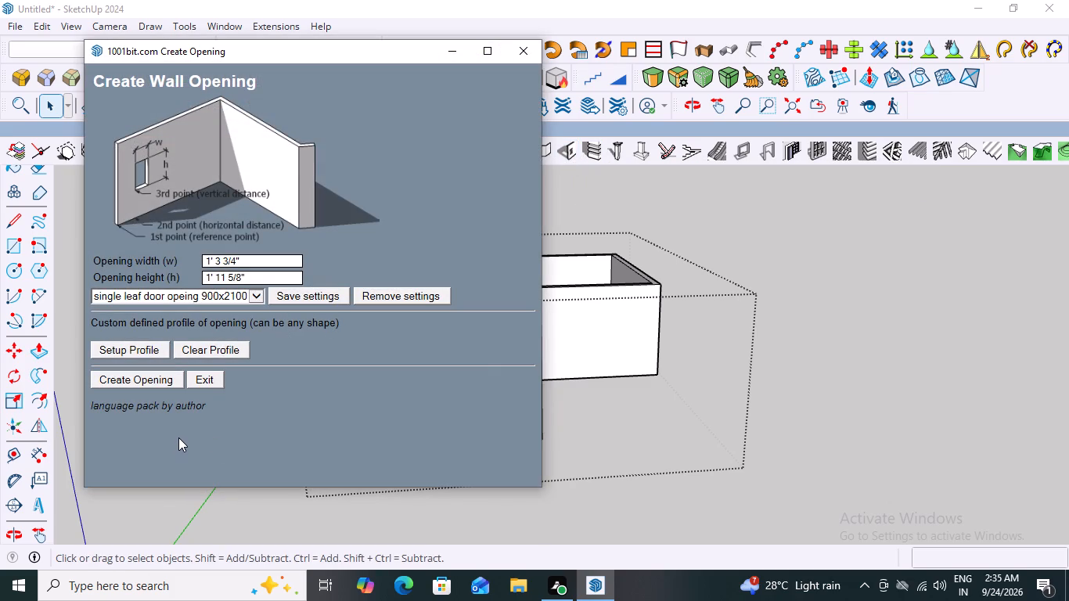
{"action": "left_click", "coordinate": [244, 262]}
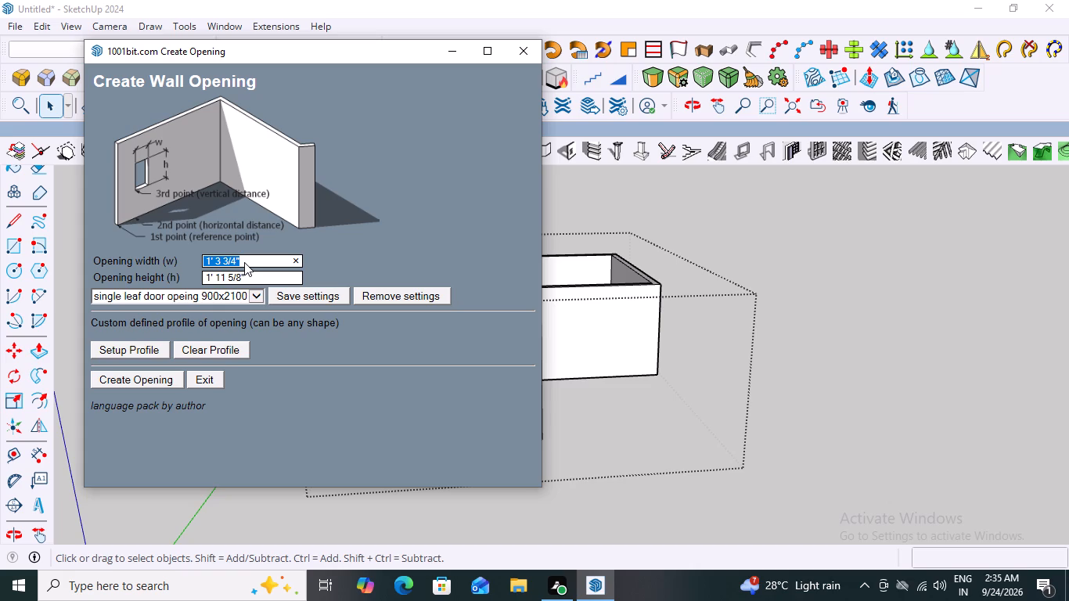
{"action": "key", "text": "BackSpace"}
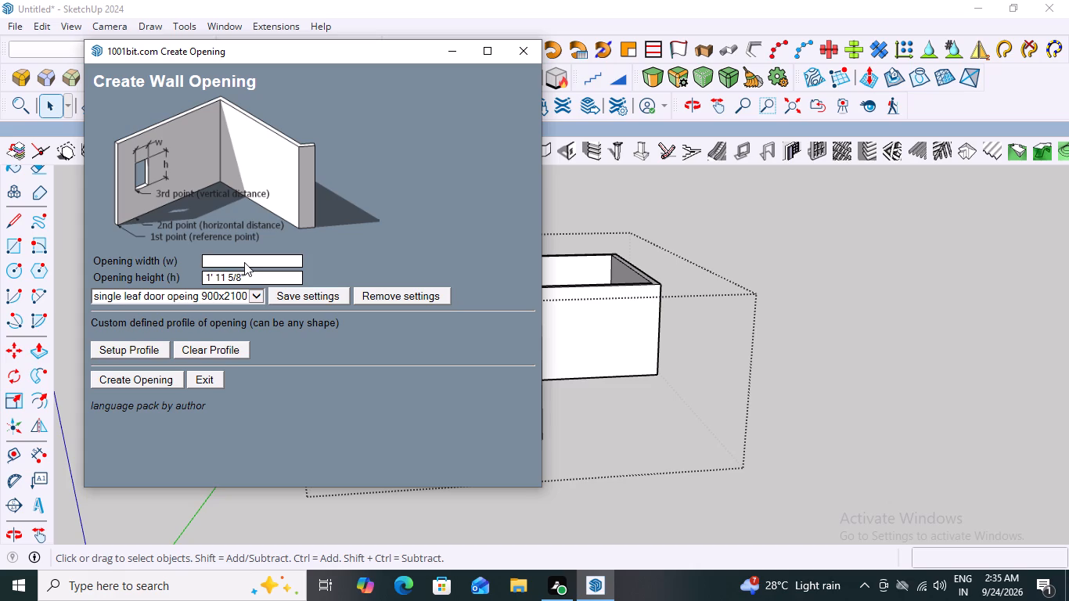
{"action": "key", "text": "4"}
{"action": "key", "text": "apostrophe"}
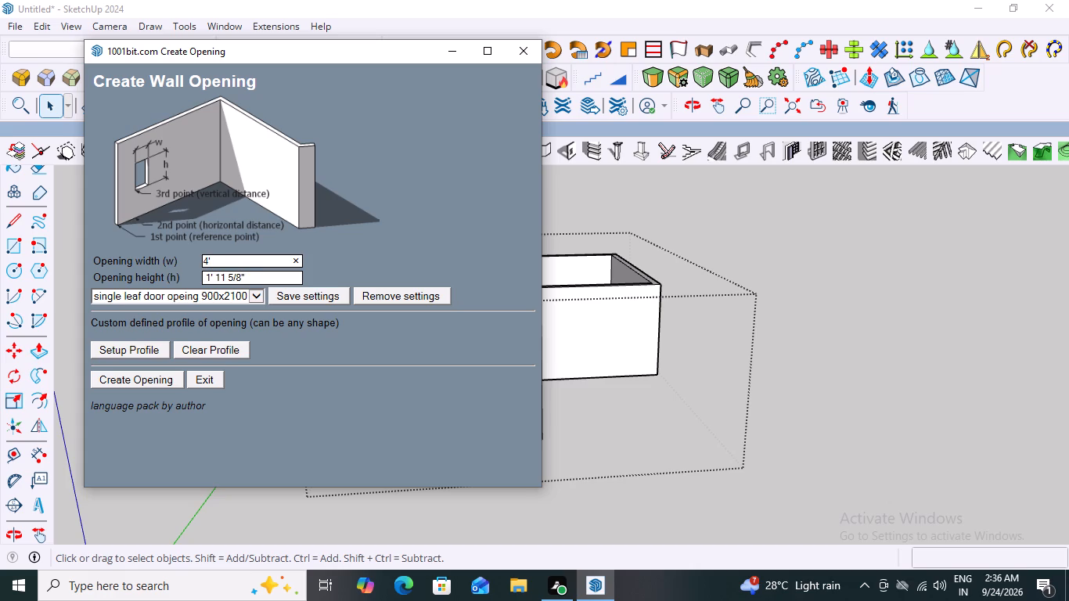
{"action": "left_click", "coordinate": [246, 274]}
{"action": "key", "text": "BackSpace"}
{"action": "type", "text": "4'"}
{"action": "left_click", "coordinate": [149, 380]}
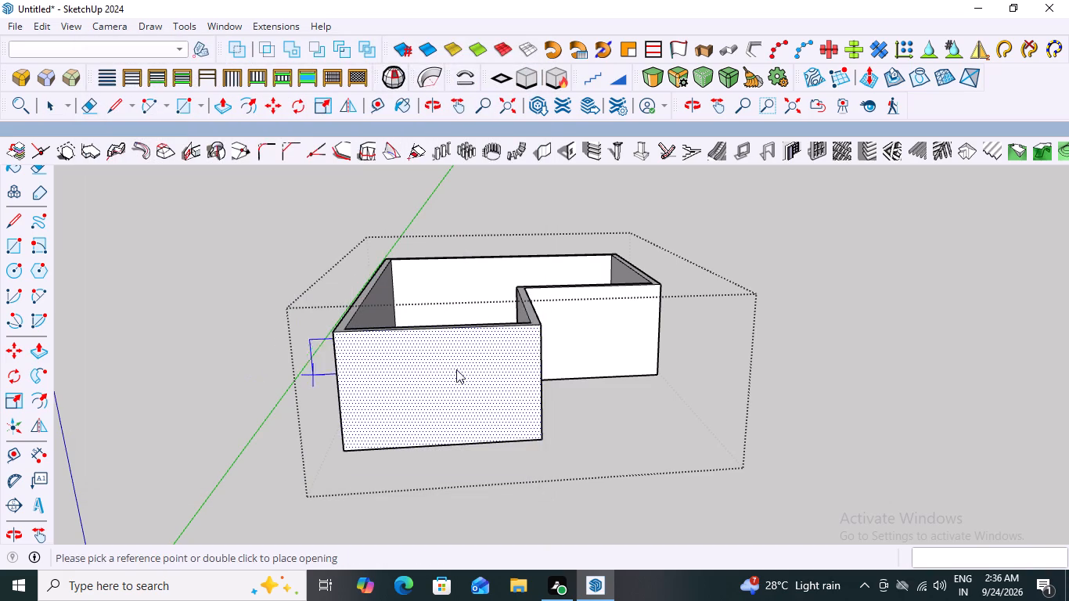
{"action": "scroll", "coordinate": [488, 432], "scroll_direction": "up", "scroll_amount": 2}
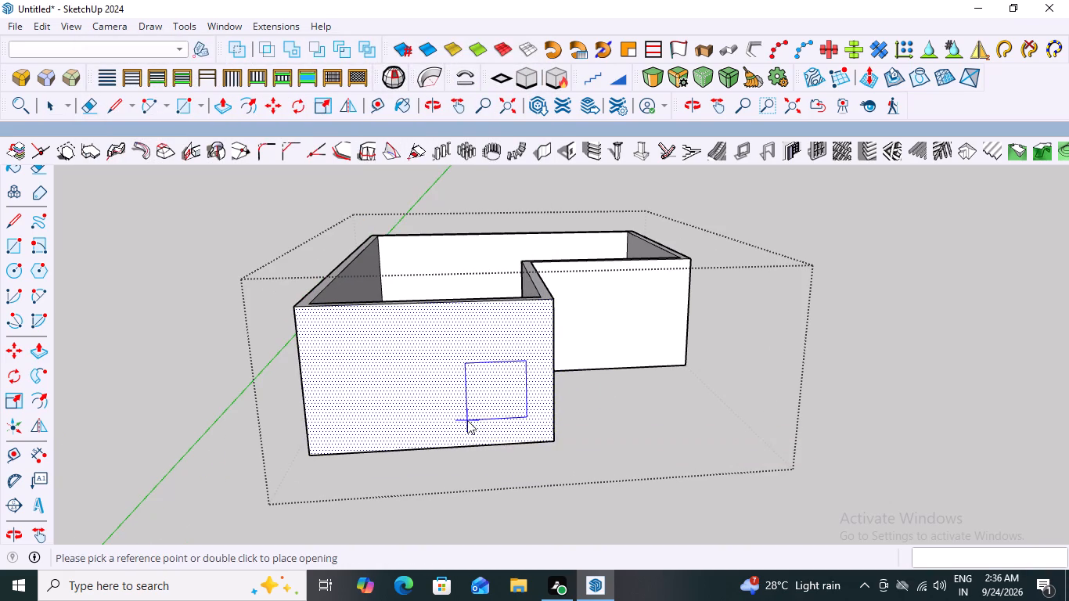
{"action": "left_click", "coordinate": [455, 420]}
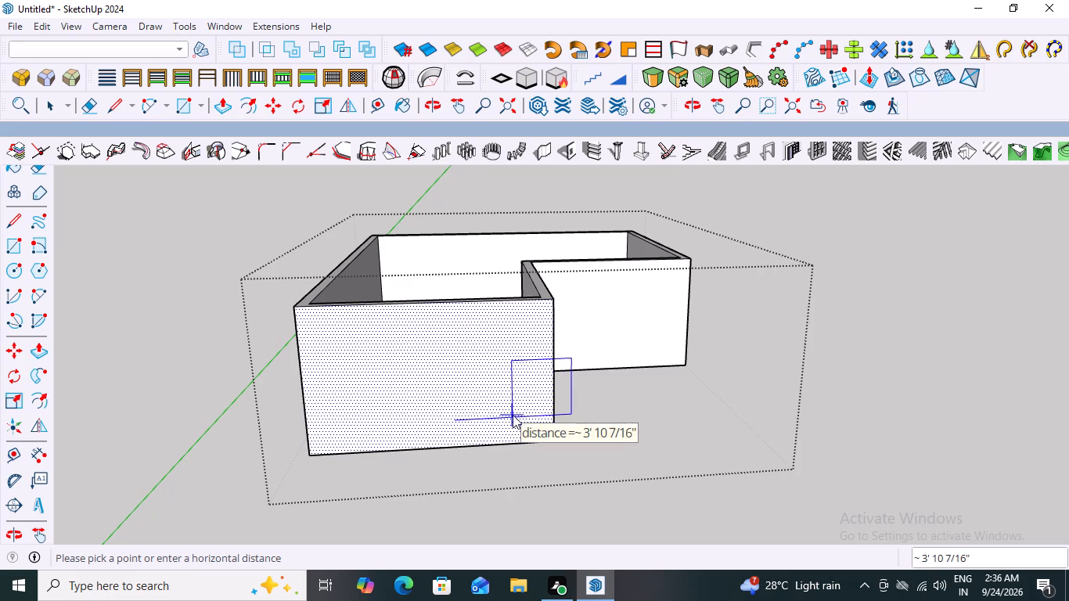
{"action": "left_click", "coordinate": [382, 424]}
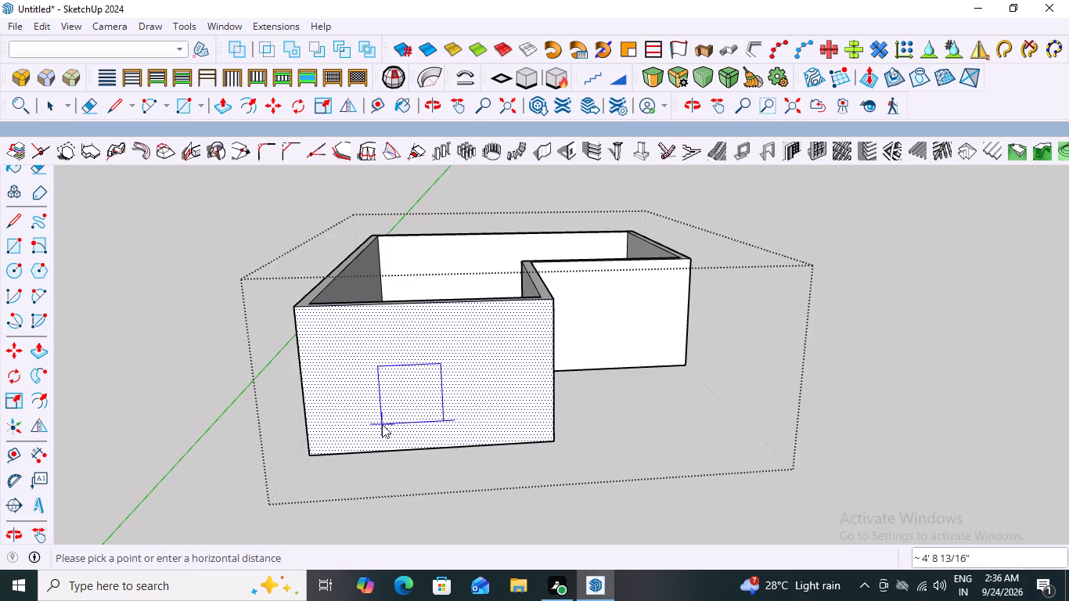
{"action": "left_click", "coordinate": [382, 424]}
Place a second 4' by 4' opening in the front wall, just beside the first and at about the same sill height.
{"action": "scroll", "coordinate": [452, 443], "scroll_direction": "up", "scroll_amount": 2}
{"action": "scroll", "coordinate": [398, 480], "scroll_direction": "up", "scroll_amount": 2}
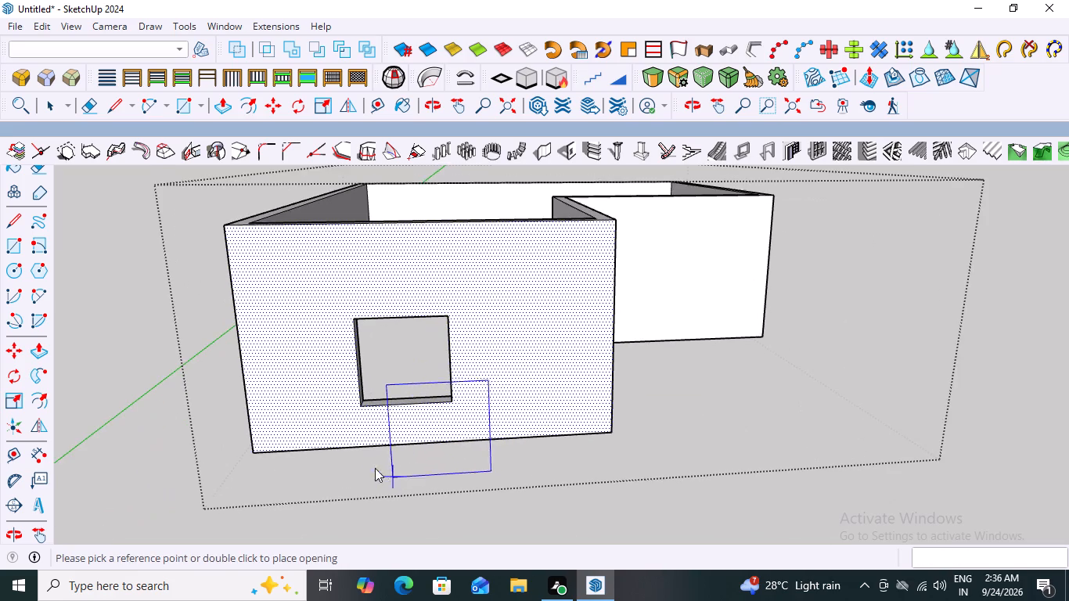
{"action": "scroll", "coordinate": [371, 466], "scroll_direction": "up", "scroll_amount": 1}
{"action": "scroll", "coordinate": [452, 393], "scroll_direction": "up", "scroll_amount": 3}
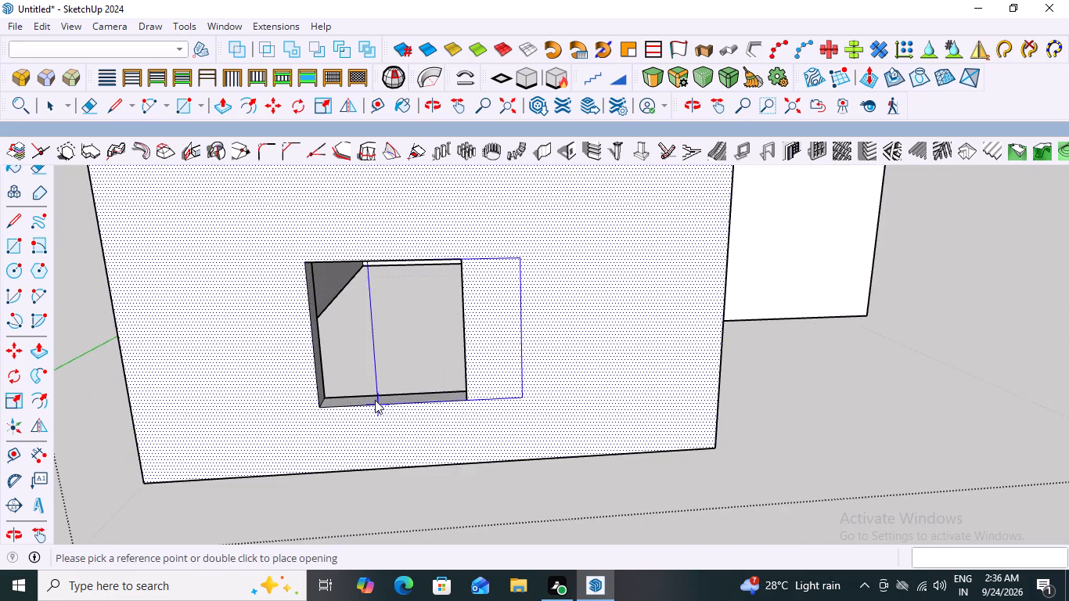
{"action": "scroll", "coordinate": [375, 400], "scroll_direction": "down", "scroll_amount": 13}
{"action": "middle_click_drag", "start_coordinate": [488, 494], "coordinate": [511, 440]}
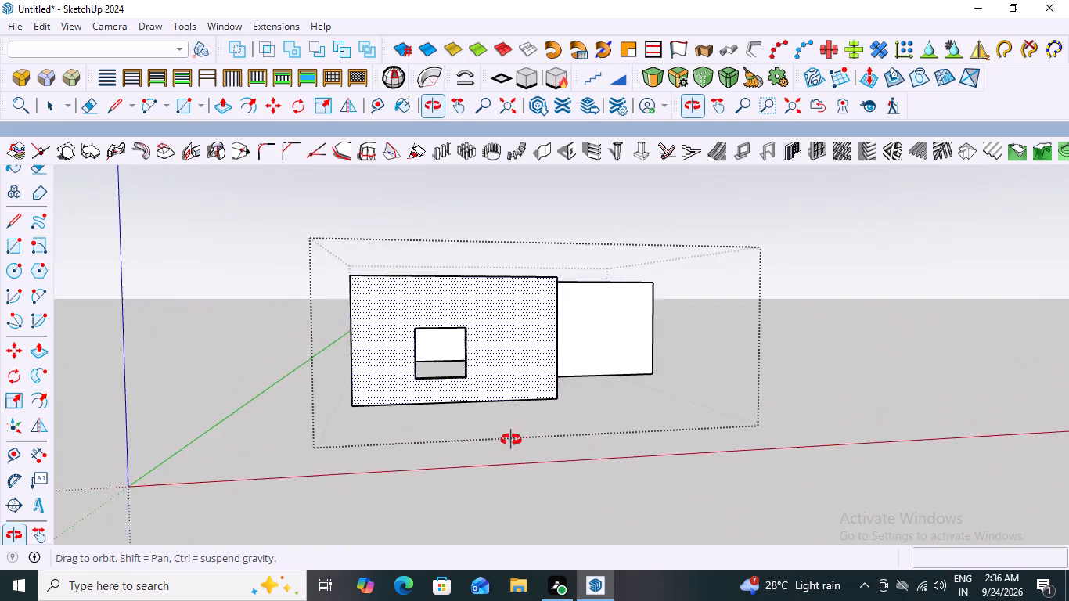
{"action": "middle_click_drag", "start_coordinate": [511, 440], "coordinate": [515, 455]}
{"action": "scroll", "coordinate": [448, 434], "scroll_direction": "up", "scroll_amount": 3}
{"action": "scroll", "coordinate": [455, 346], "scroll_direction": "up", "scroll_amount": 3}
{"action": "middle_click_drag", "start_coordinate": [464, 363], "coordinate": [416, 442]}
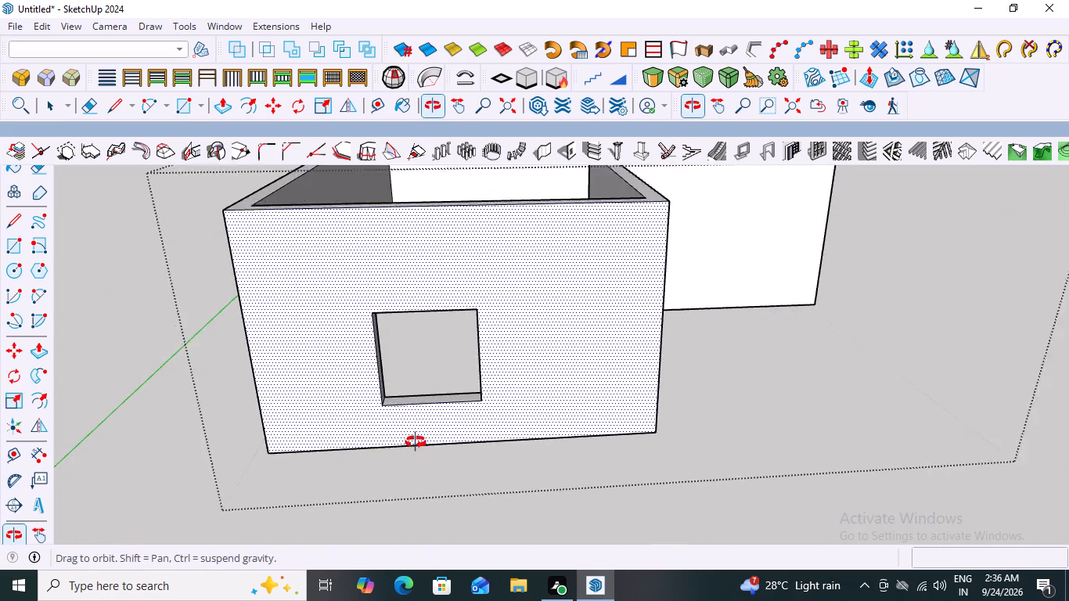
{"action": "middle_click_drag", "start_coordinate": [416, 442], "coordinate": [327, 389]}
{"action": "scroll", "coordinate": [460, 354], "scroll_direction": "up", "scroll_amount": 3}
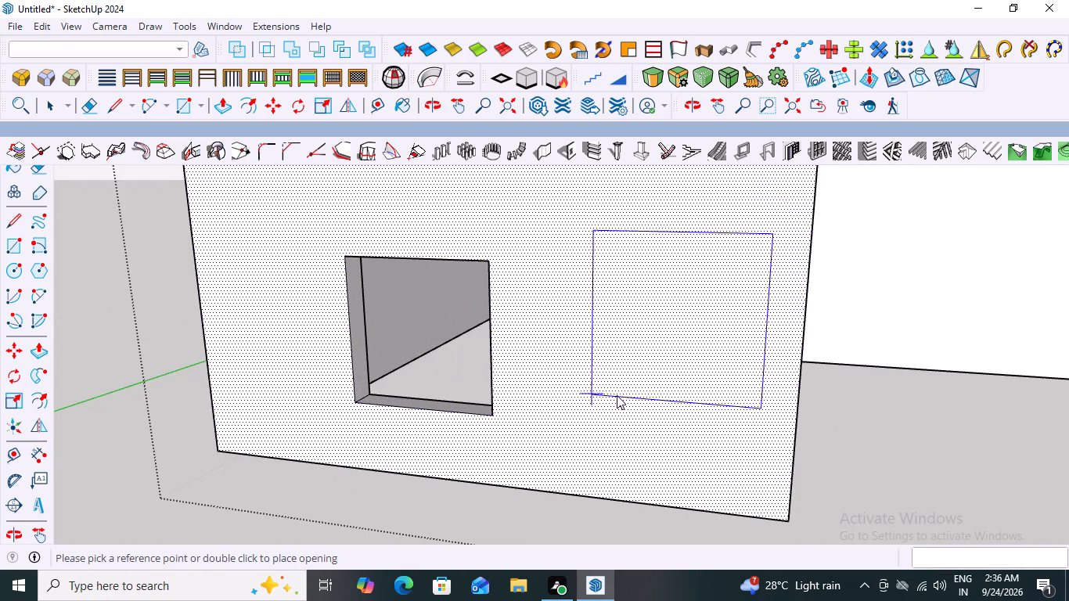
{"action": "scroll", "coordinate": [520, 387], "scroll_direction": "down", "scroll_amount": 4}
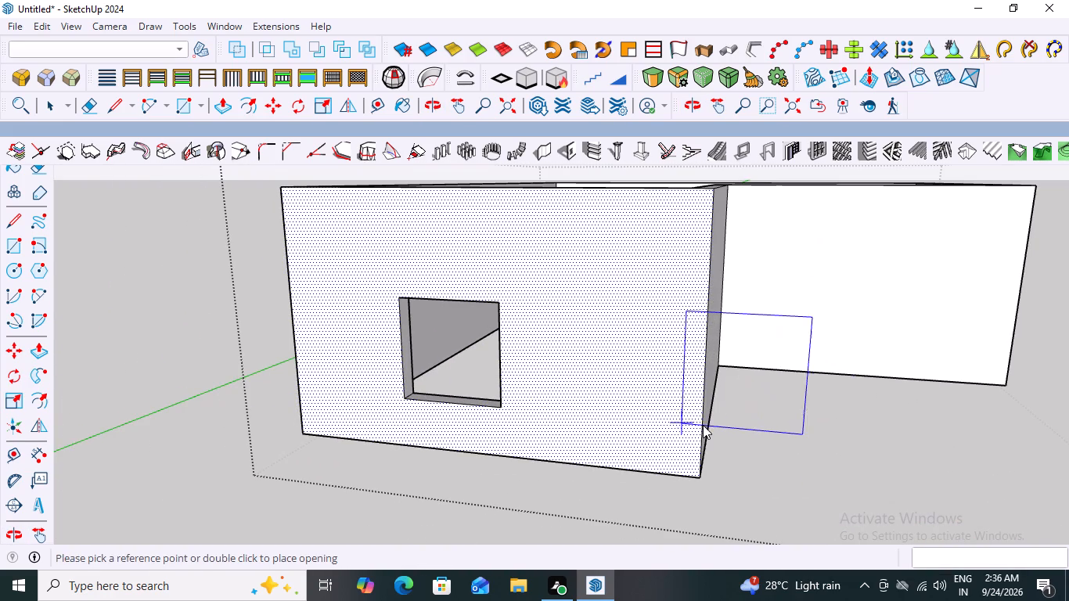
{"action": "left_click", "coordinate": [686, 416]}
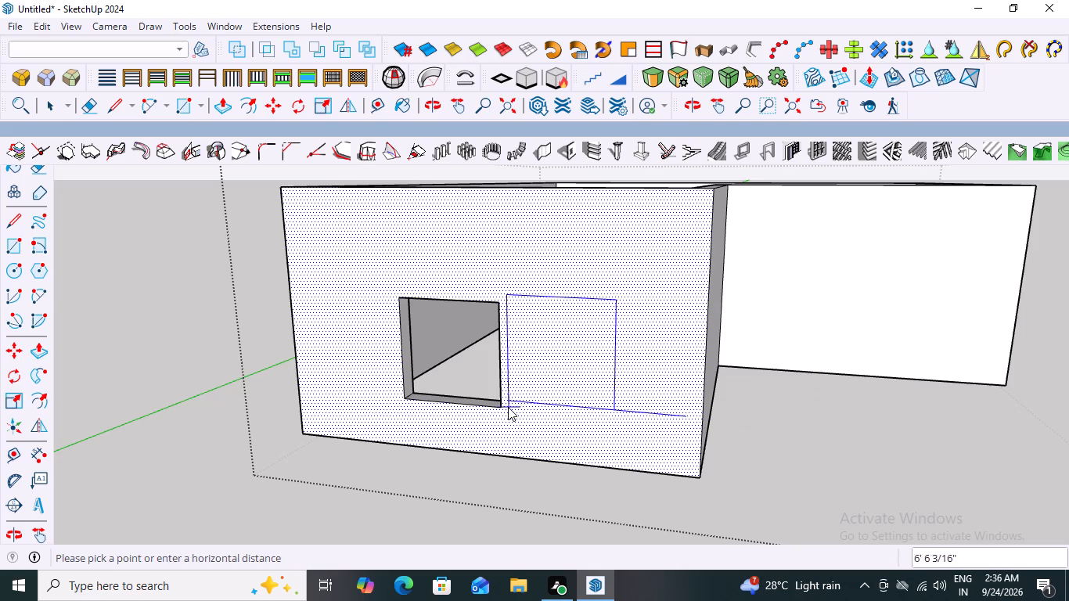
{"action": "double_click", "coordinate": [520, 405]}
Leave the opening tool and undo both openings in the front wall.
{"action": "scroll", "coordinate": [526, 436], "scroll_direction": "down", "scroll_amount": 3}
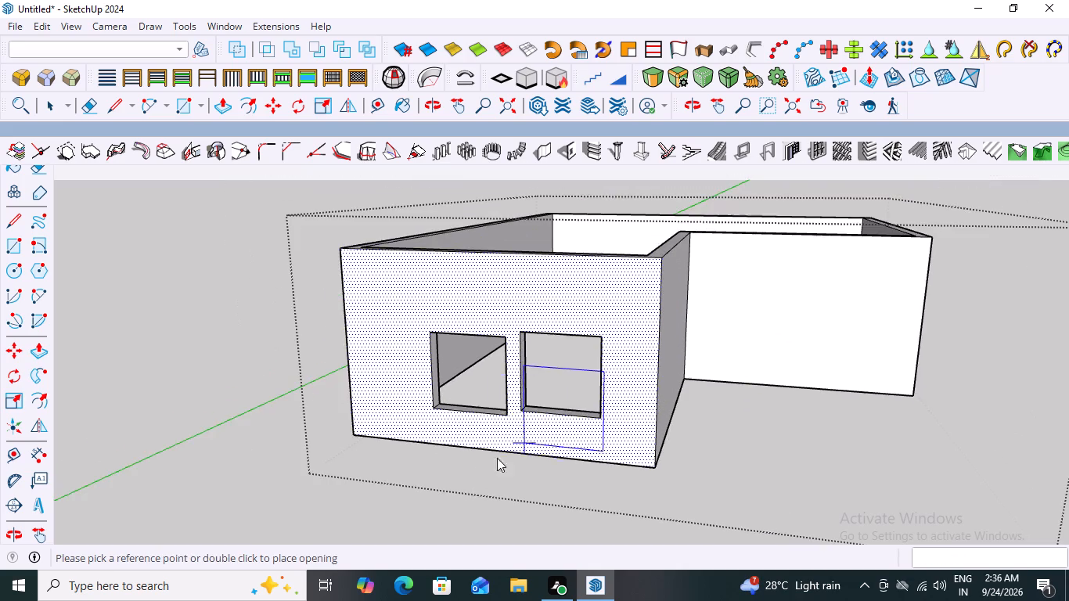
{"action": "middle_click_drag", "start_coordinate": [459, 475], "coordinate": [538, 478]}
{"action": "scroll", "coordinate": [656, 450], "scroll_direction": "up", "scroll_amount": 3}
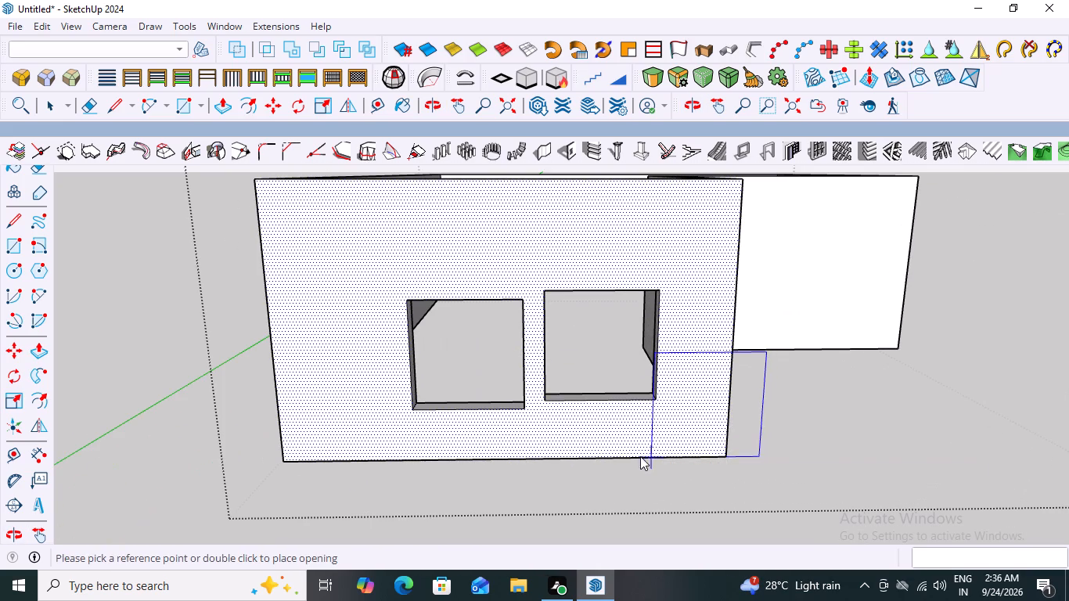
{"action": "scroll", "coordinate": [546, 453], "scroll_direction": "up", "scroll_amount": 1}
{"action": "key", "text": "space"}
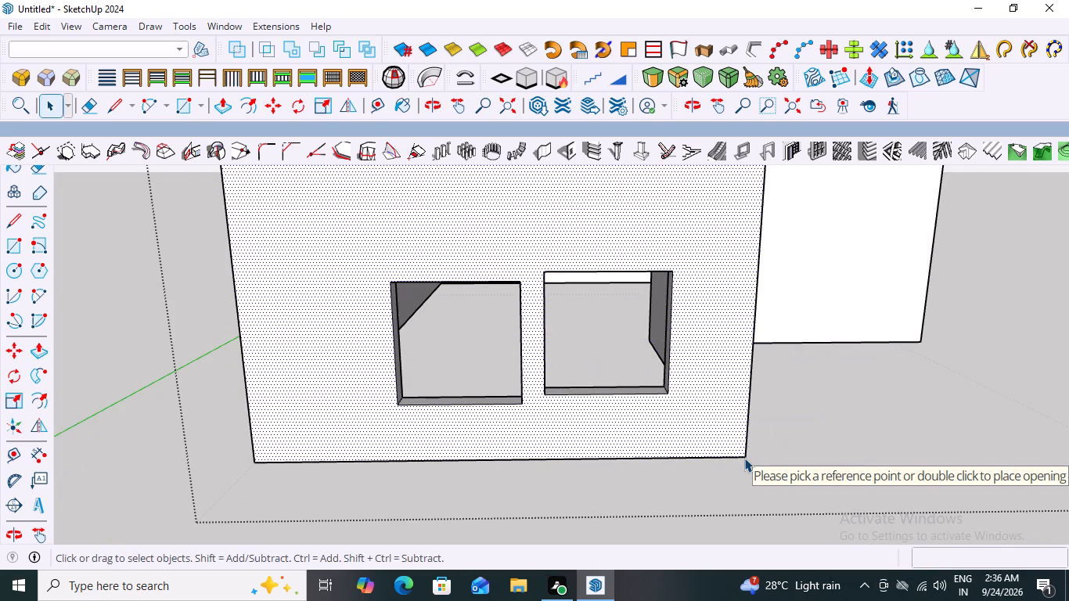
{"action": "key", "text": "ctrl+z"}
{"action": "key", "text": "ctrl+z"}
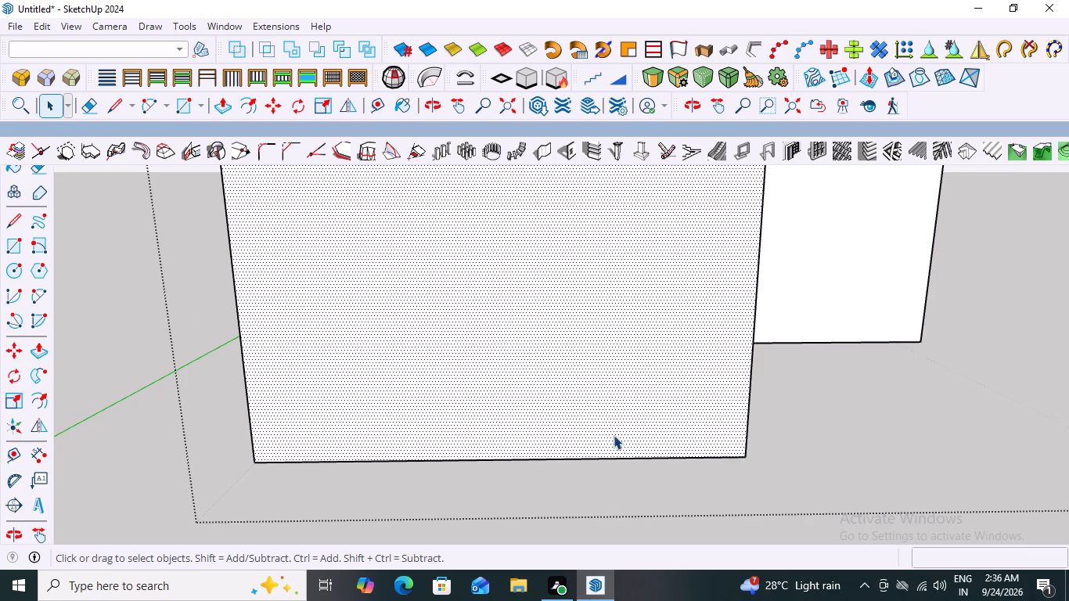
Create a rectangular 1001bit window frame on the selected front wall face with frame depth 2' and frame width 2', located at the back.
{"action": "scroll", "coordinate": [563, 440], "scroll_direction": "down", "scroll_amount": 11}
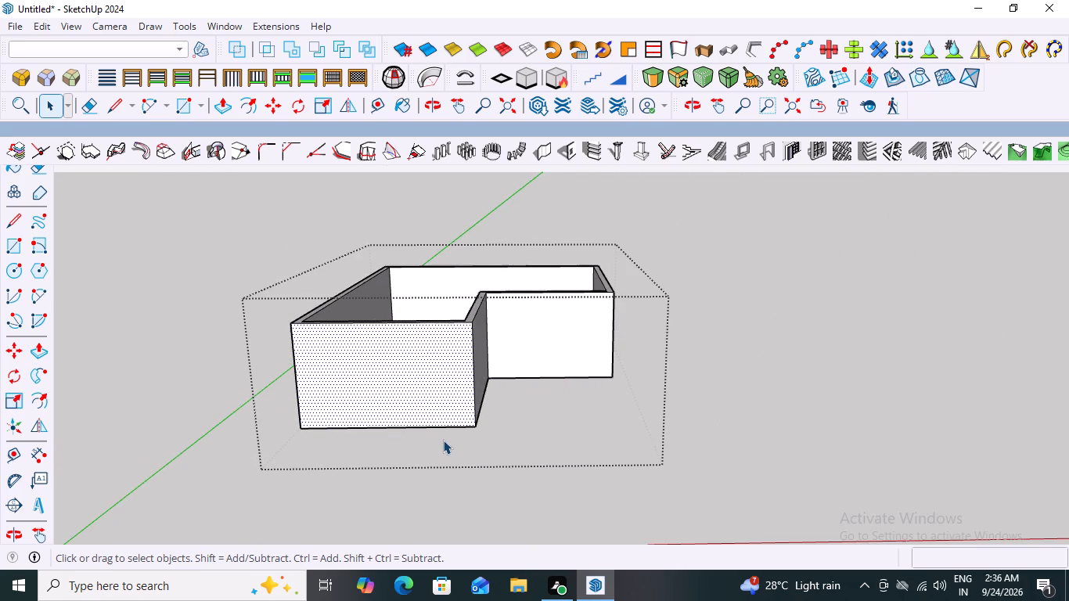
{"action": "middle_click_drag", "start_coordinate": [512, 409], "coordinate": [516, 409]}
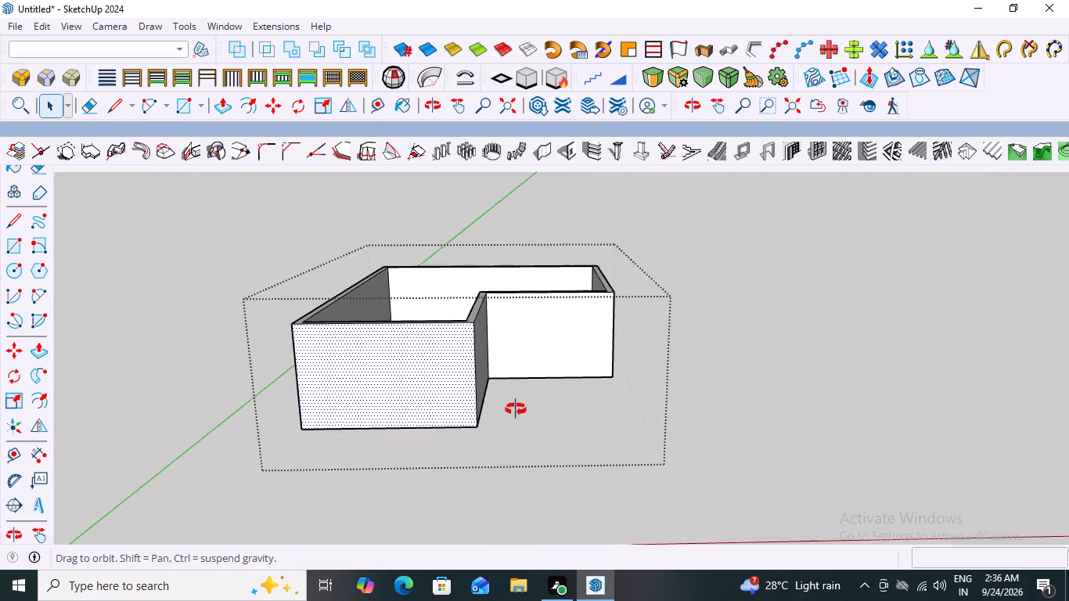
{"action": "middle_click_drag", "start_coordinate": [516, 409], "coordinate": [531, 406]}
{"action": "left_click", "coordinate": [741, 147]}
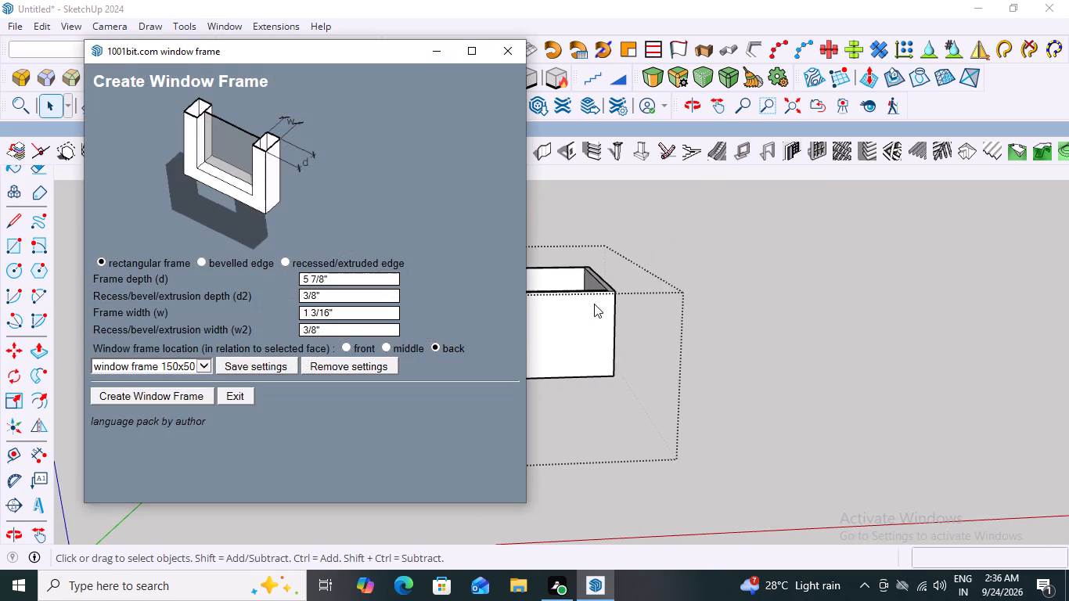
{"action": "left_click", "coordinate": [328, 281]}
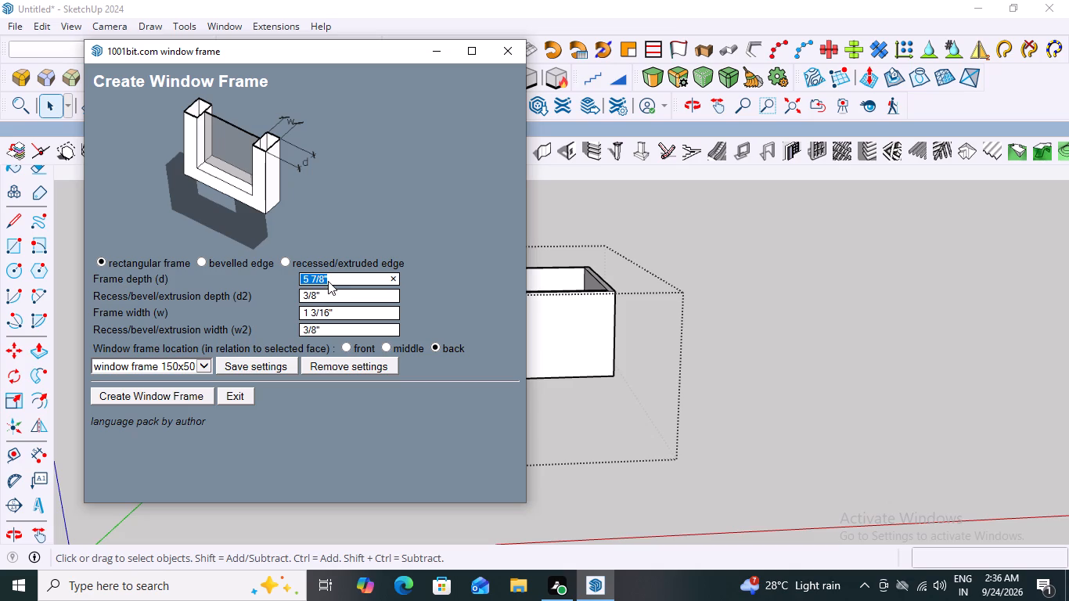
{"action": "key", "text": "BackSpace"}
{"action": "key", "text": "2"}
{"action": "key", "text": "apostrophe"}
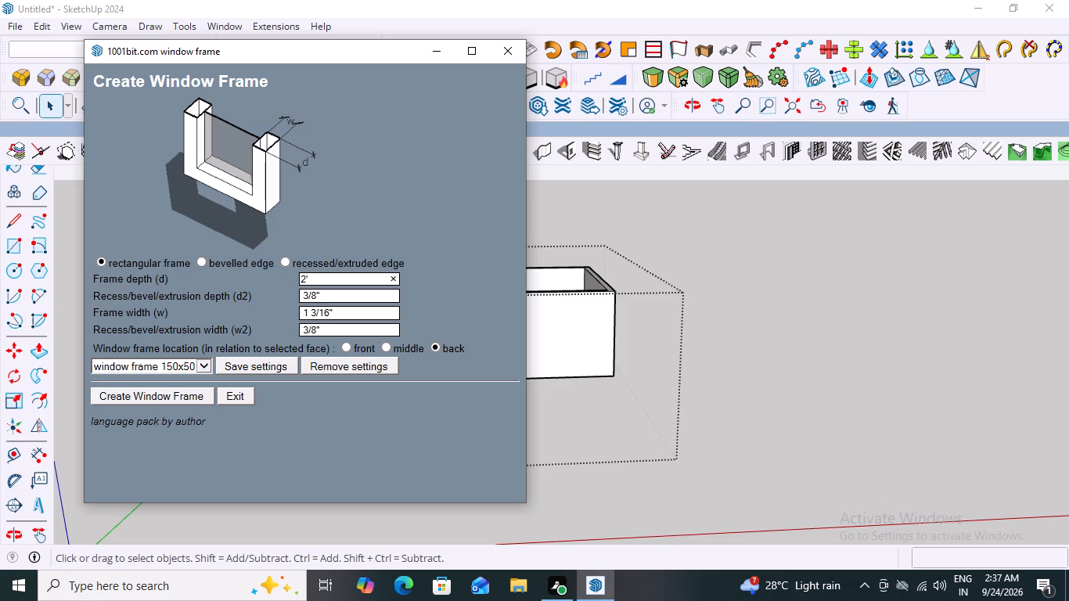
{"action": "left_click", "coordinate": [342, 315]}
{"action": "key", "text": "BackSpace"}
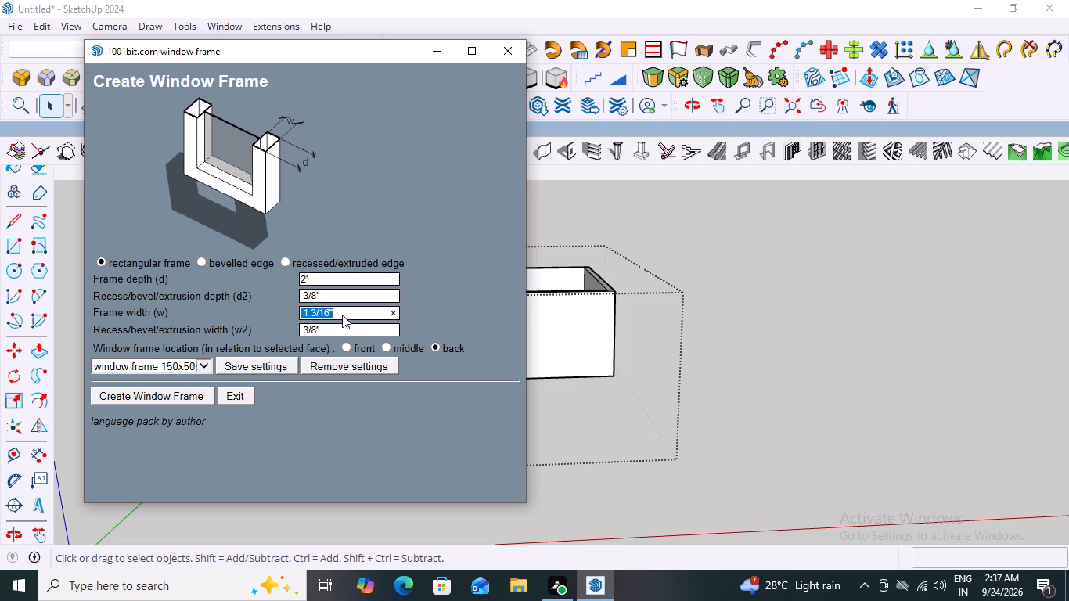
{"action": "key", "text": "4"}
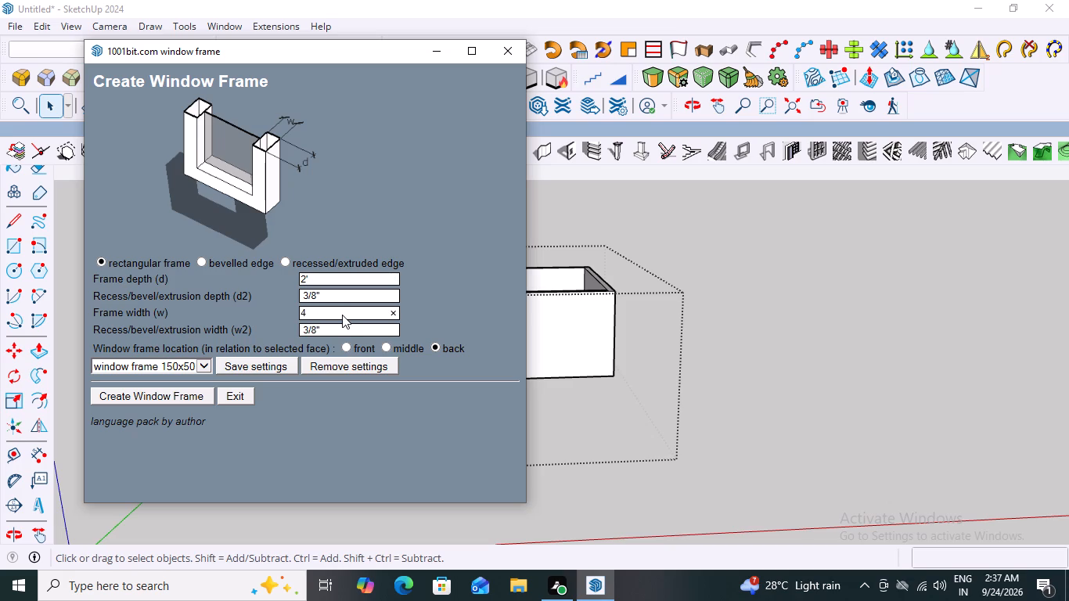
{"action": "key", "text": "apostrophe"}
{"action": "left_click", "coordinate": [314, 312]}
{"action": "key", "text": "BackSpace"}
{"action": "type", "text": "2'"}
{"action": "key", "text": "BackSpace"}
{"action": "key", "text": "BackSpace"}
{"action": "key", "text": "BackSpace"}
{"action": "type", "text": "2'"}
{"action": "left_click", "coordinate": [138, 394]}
Examine the window frame and its glass pane in the front wall from several angles, including how they are grouped with the building.
{"action": "scroll", "coordinate": [413, 416], "scroll_direction": "down", "scroll_amount": 3}
{"action": "middle_click_drag", "start_coordinate": [414, 426], "coordinate": [311, 447]}
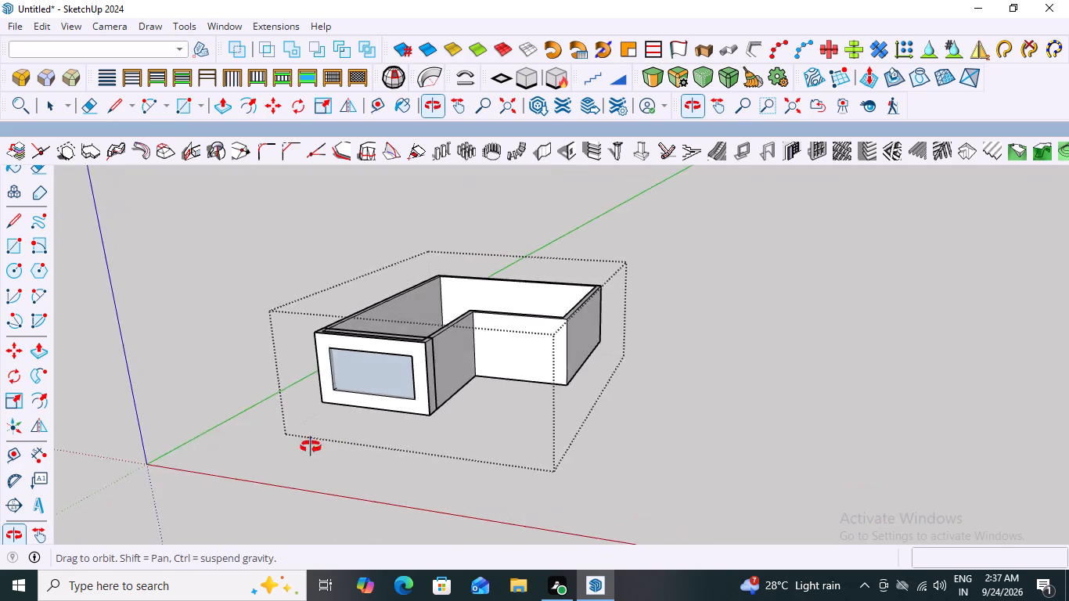
{"action": "middle_click_drag", "start_coordinate": [311, 447], "coordinate": [441, 450]}
{"action": "scroll", "coordinate": [390, 401], "scroll_direction": "up", "scroll_amount": 11}
{"action": "middle_click_drag", "start_coordinate": [480, 456], "coordinate": [557, 465]}
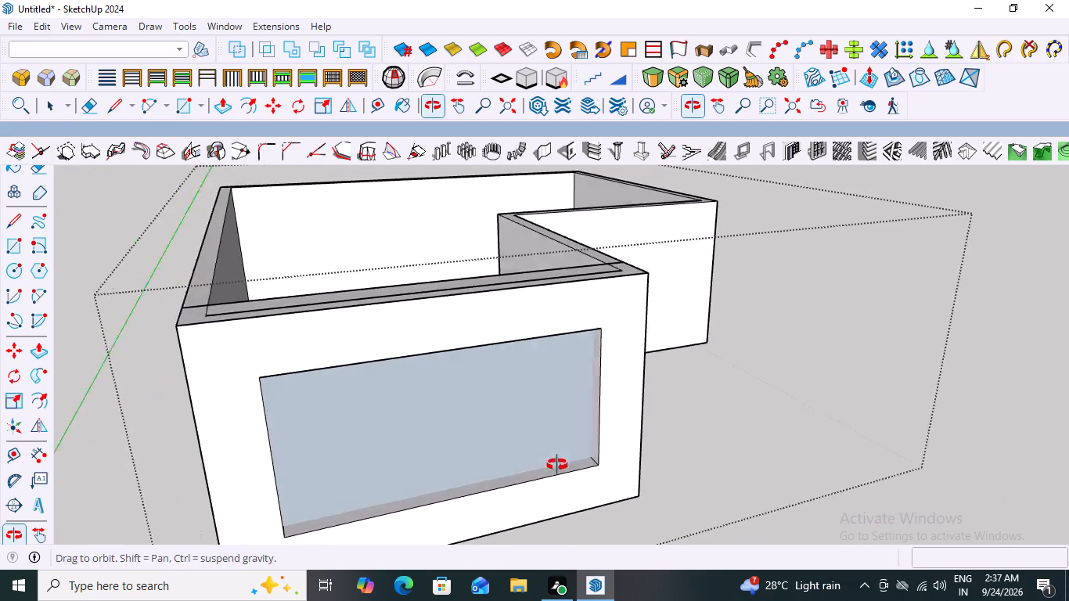
{"action": "middle_click_drag", "start_coordinate": [557, 465], "coordinate": [314, 392]}
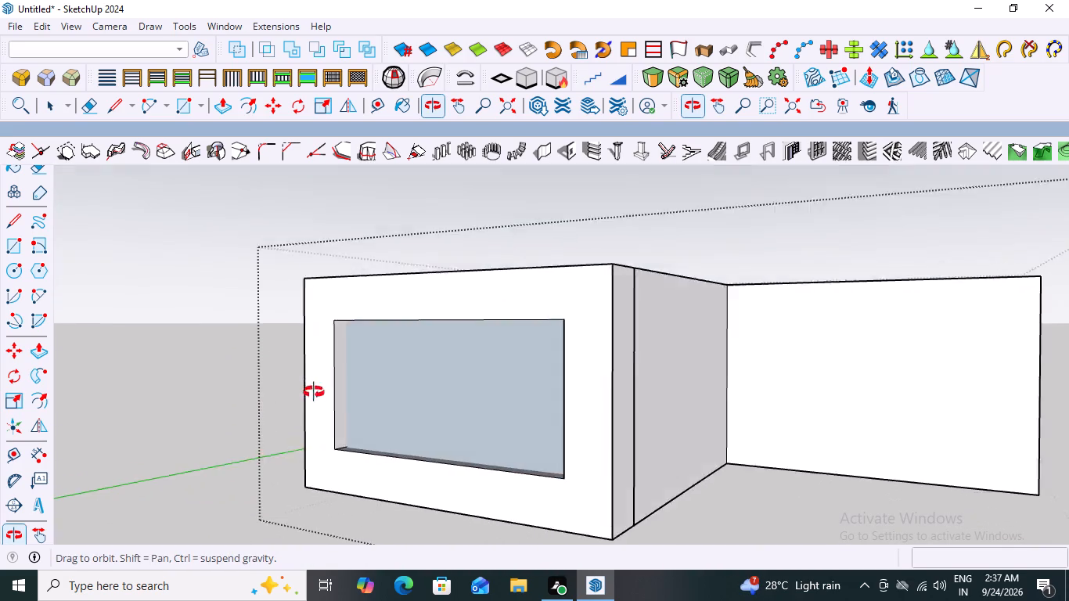
{"action": "middle_click_drag", "start_coordinate": [314, 392], "coordinate": [602, 432]}
{"action": "scroll", "coordinate": [438, 380], "scroll_direction": "down", "scroll_amount": 8}
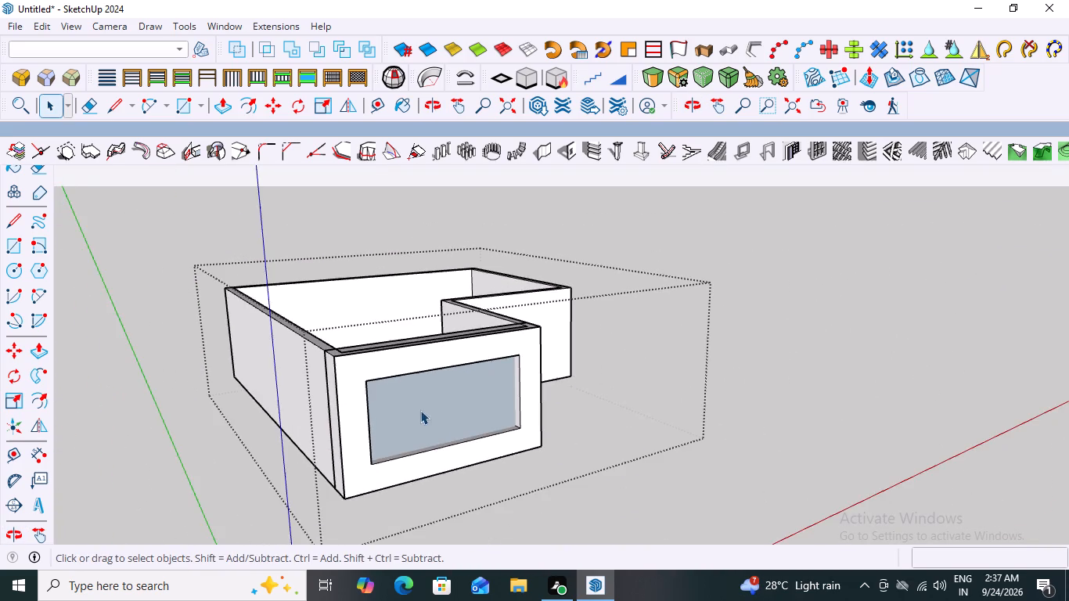
{"action": "middle_click_drag", "start_coordinate": [459, 441], "coordinate": [382, 459]}
{"action": "left_click", "coordinate": [363, 398]}
{"action": "middle_click_drag", "start_coordinate": [412, 421], "coordinate": [285, 436]}
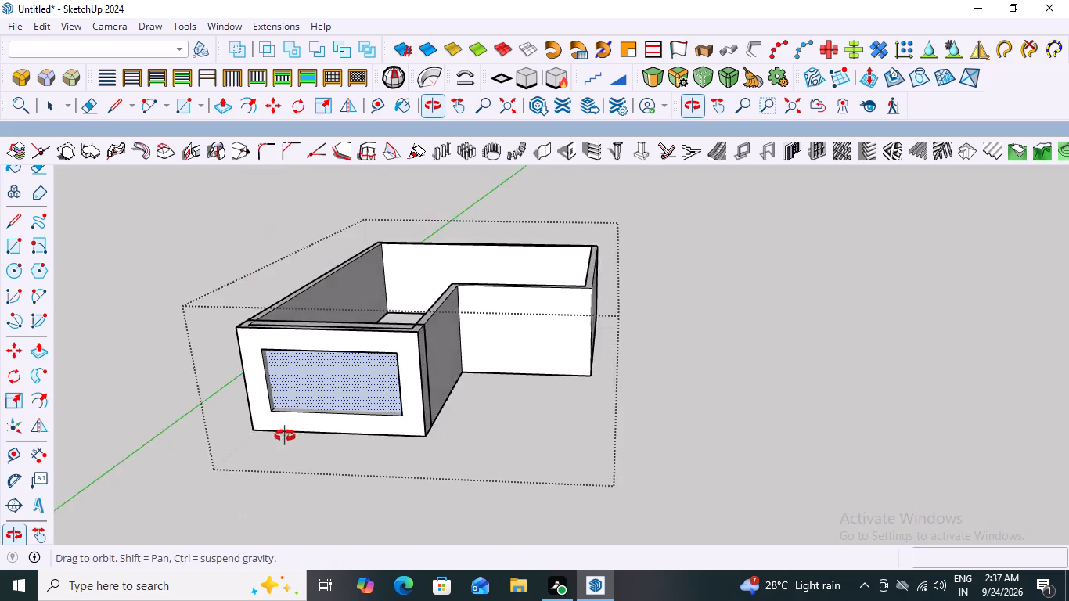
{"action": "middle_click_drag", "start_coordinate": [285, 436], "coordinate": [265, 416]}
{"action": "scroll", "coordinate": [278, 384], "scroll_direction": "up", "scroll_amount": 15}
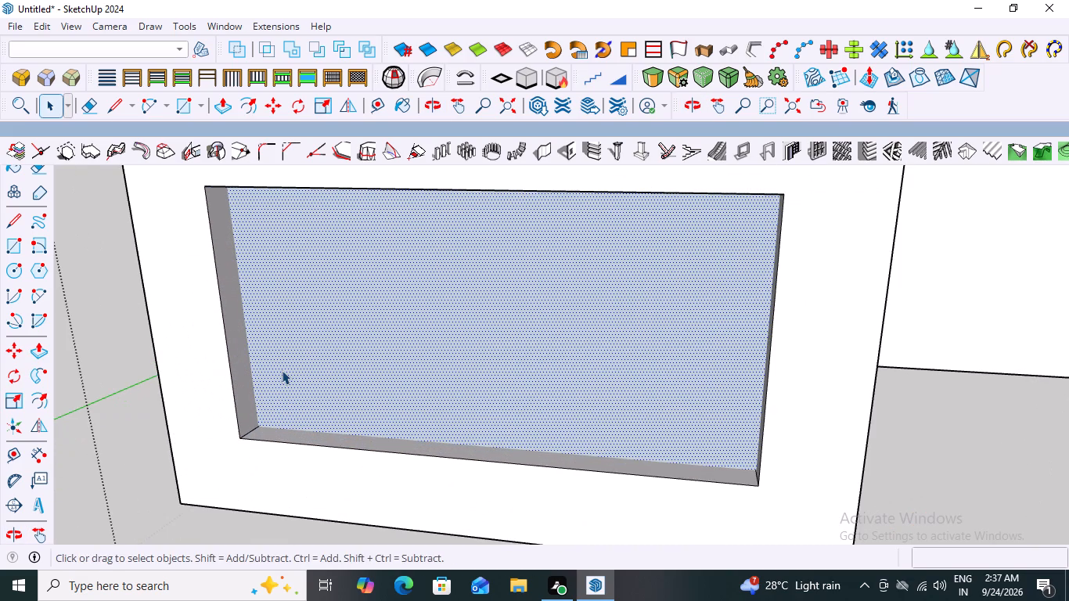
{"action": "triple_click", "coordinate": [282, 370]}
{"action": "scroll", "coordinate": [288, 372], "scroll_direction": "down", "scroll_amount": 6}
{"action": "middle_click_drag", "start_coordinate": [326, 390], "coordinate": [380, 404]}
{"action": "key", "text": "Escape"}
{"action": "left_click", "coordinate": [508, 364]}
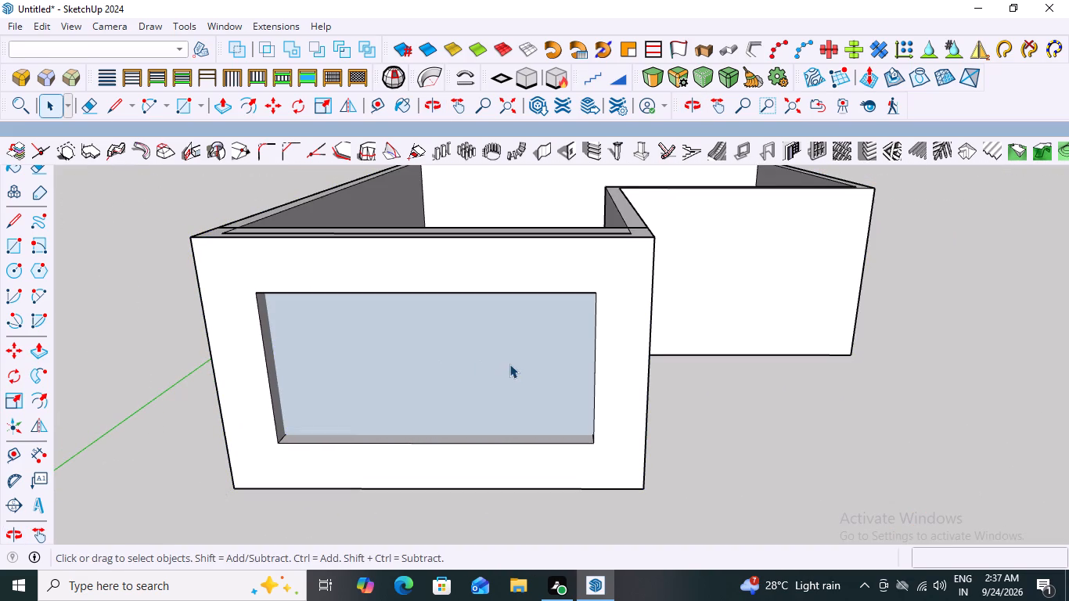
{"action": "middle_click_drag", "start_coordinate": [513, 380], "coordinate": [757, 318]}
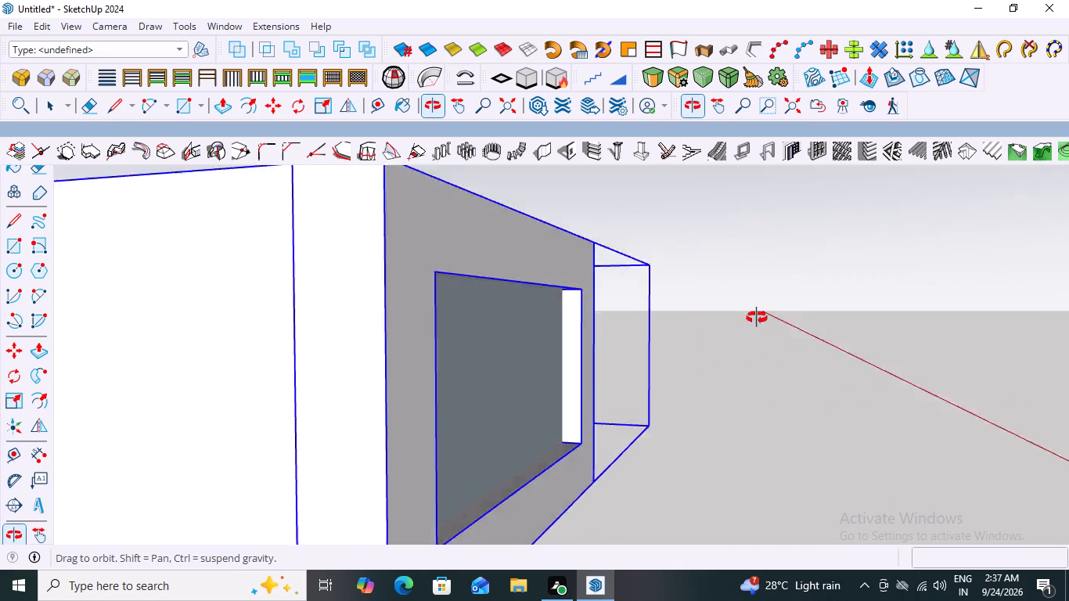
{"action": "middle_click_drag", "start_coordinate": [757, 318], "coordinate": [356, 329]}
{"action": "scroll", "coordinate": [443, 304], "scroll_direction": "down", "scroll_amount": 1}
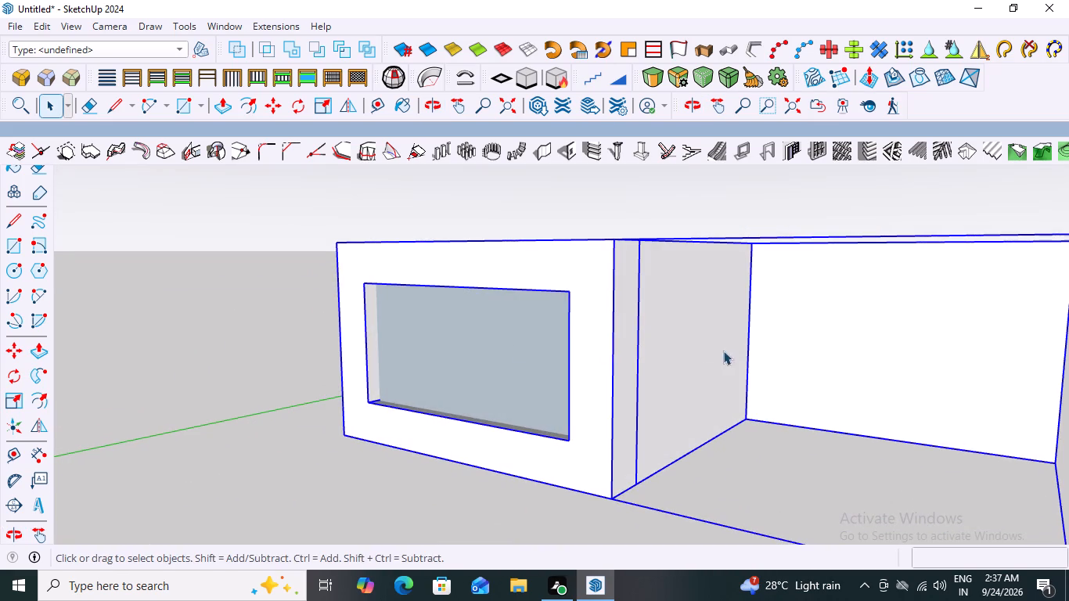
{"action": "scroll", "coordinate": [548, 373], "scroll_direction": "down", "scroll_amount": 3}
{"action": "middle_click_drag", "start_coordinate": [512, 410], "coordinate": [675, 421]}
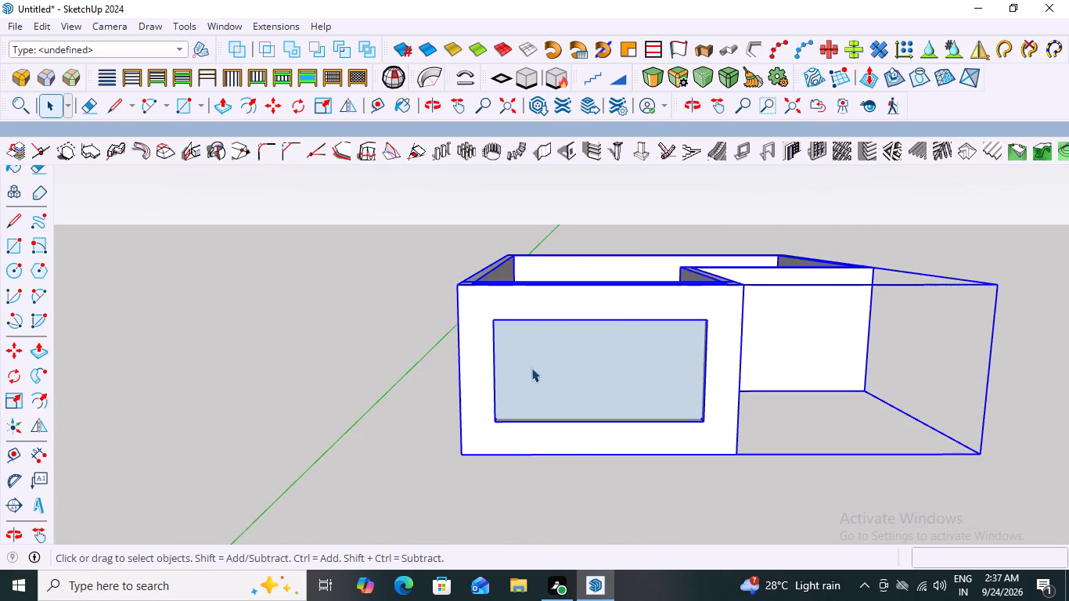
{"action": "key", "text": "space"}
{"action": "left_click", "coordinate": [628, 226]}
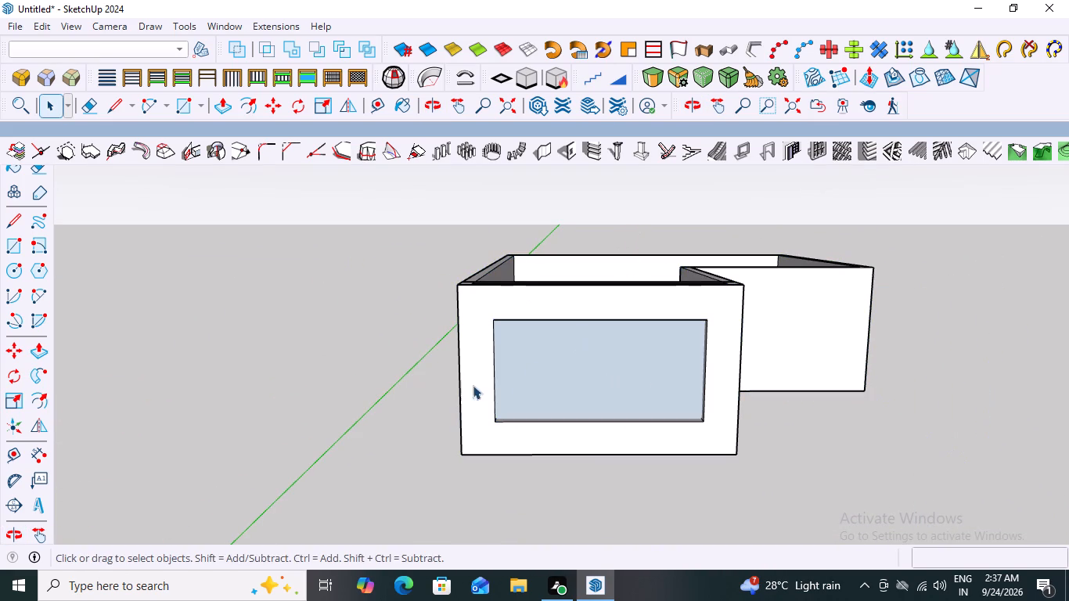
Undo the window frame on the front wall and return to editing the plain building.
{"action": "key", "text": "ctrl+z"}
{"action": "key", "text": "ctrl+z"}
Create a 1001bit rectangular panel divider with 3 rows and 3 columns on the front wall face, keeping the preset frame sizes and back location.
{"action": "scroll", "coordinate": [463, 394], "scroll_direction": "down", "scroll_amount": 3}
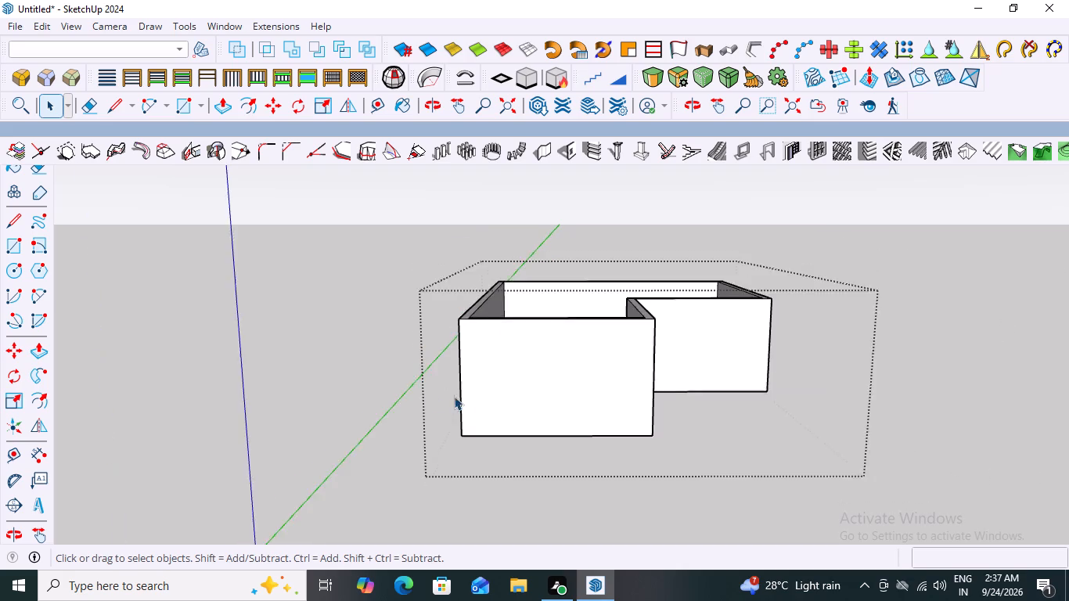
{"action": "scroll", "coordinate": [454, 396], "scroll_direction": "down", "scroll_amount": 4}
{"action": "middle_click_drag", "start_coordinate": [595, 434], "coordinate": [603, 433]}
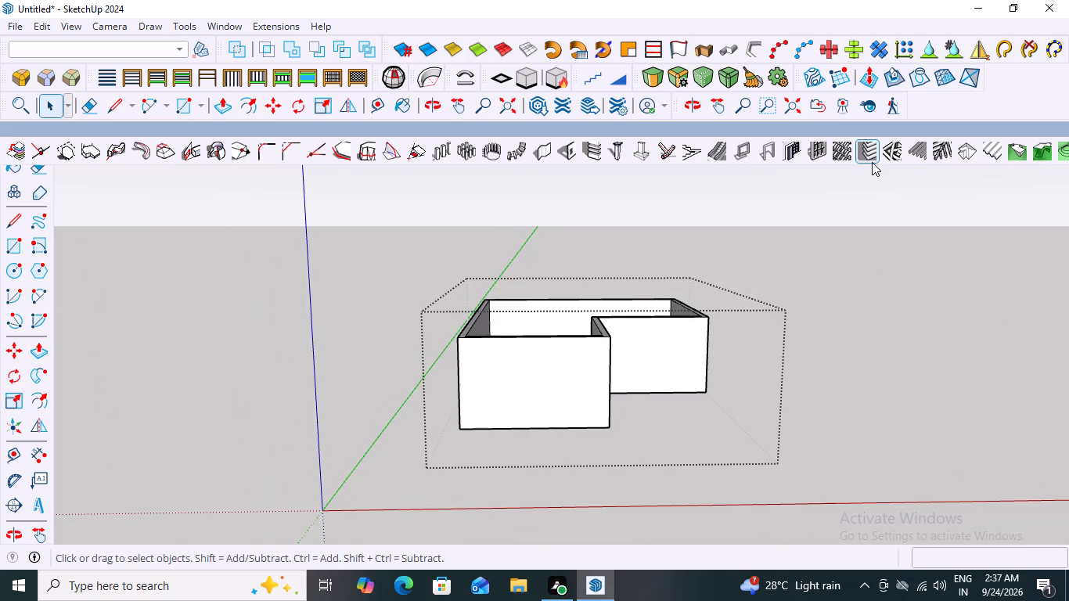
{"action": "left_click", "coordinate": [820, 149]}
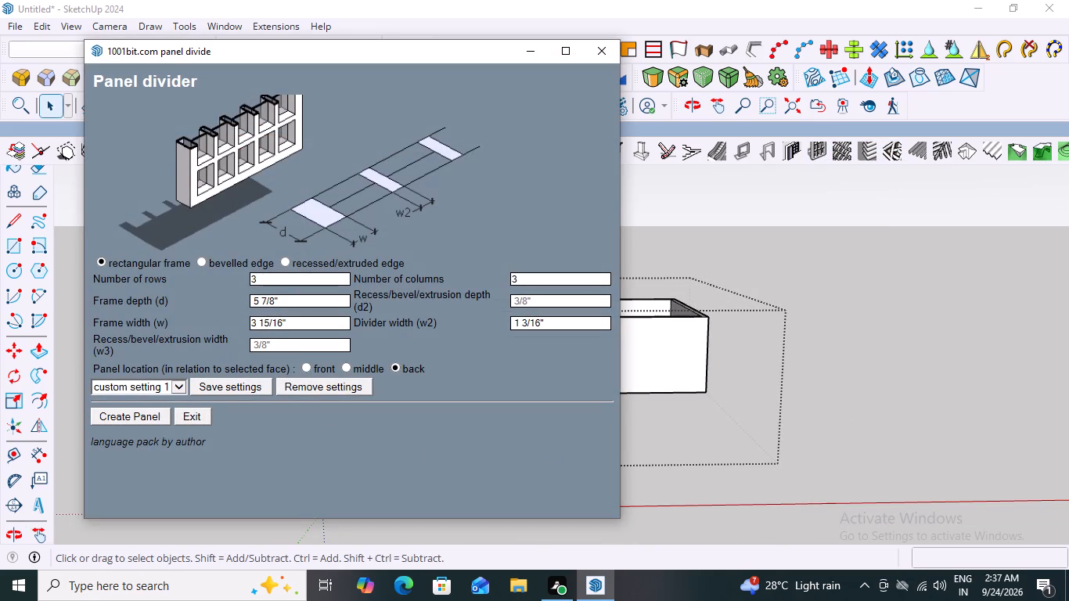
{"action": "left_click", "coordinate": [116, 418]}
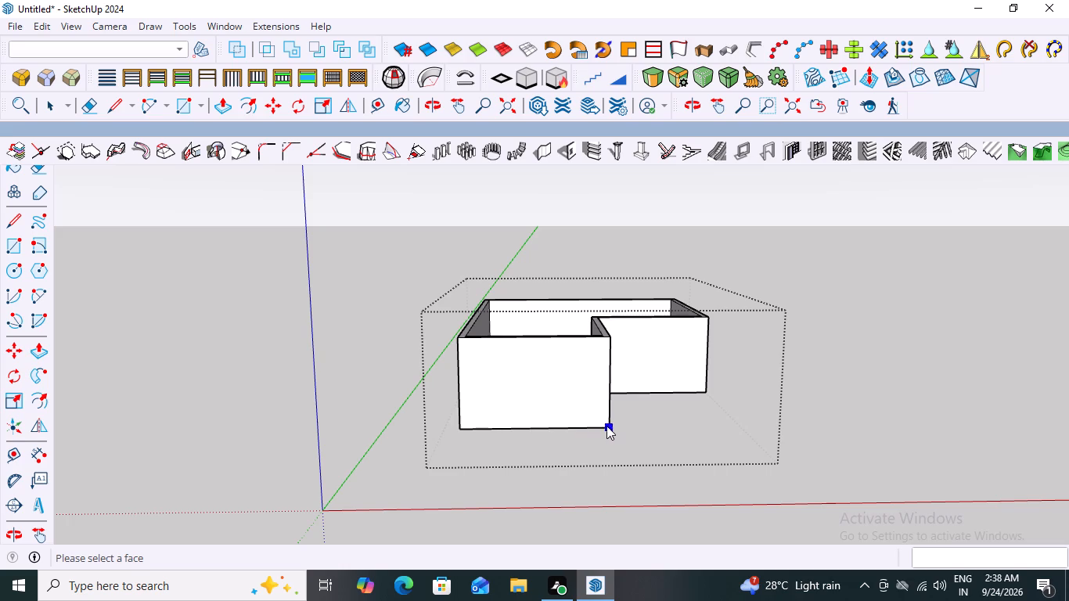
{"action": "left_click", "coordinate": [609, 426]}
Examine the divided panel on the front wall from several angles.
{"action": "scroll", "coordinate": [534, 426], "scroll_direction": "down", "scroll_amount": 3}
{"action": "middle_click_drag", "start_coordinate": [524, 440], "coordinate": [360, 432]}
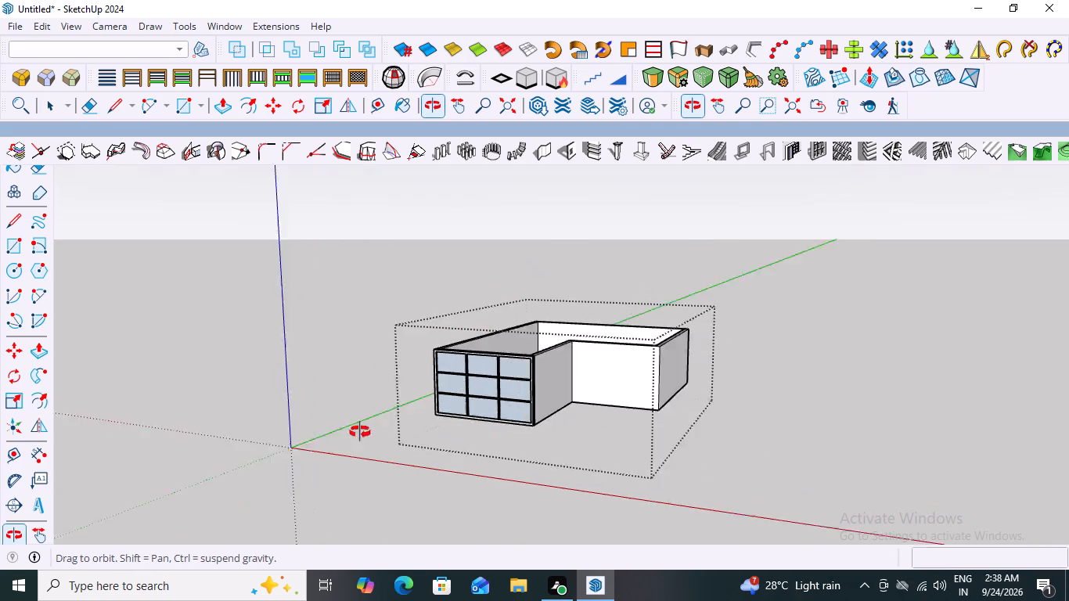
{"action": "middle_click_drag", "start_coordinate": [360, 432], "coordinate": [582, 458]}
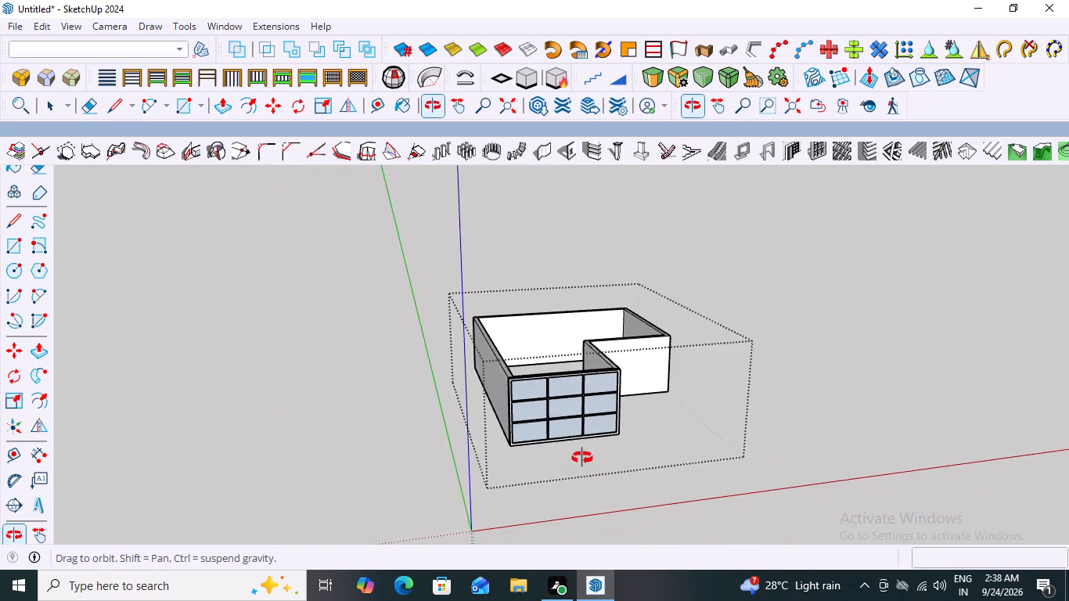
{"action": "middle_click_drag", "start_coordinate": [582, 458], "coordinate": [581, 455]}
{"action": "scroll", "coordinate": [576, 414], "scroll_direction": "up", "scroll_amount": 10}
{"action": "middle_click_drag", "start_coordinate": [564, 434], "coordinate": [380, 434]}
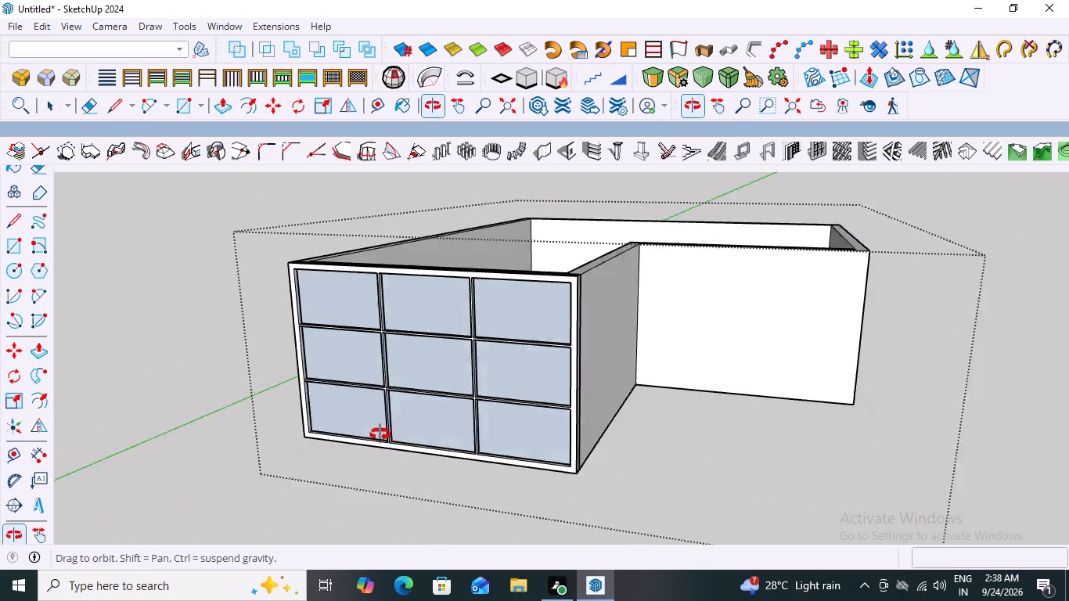
{"action": "middle_click_drag", "start_coordinate": [380, 434], "coordinate": [533, 421]}
{"action": "middle_click_drag", "start_coordinate": [538, 426], "coordinate": [578, 492]}
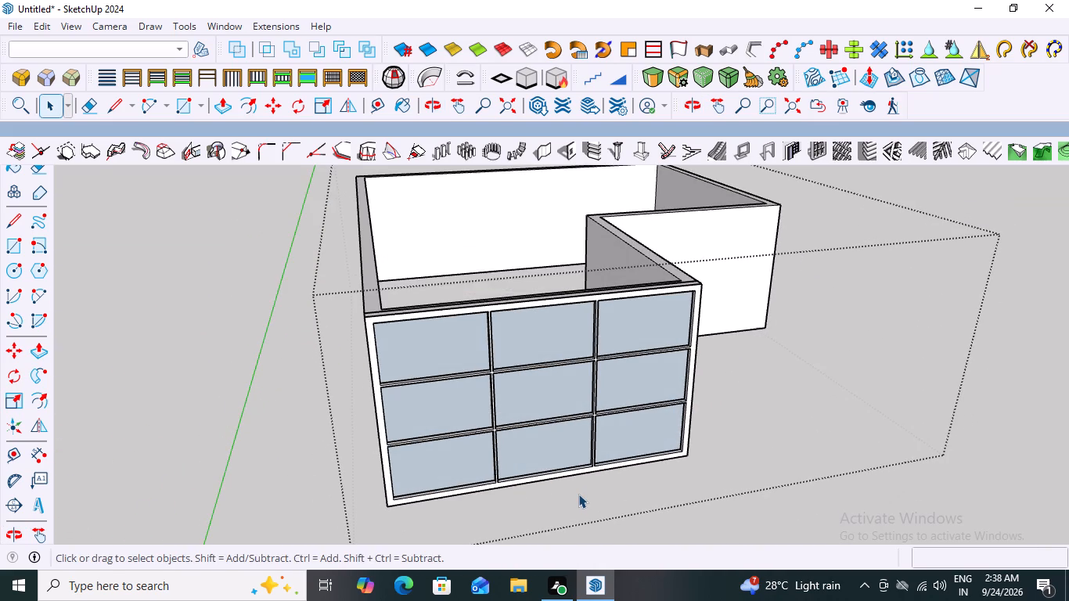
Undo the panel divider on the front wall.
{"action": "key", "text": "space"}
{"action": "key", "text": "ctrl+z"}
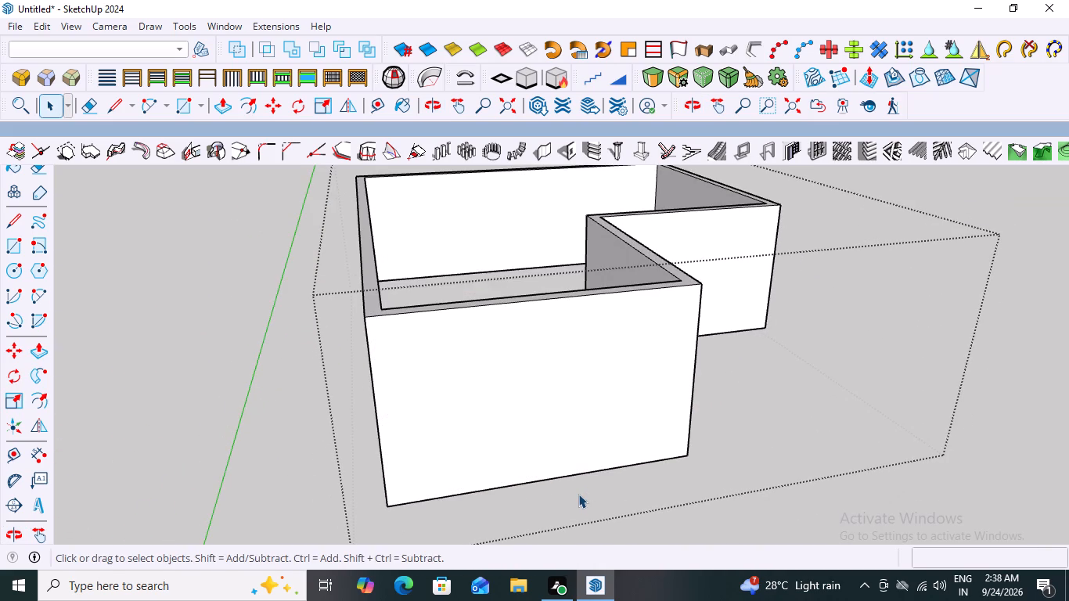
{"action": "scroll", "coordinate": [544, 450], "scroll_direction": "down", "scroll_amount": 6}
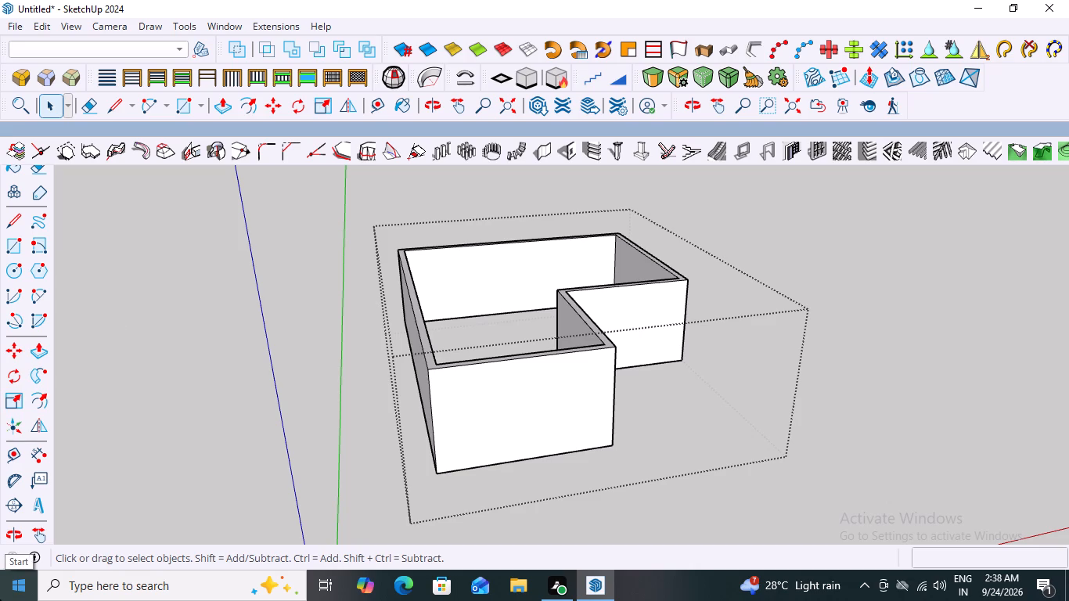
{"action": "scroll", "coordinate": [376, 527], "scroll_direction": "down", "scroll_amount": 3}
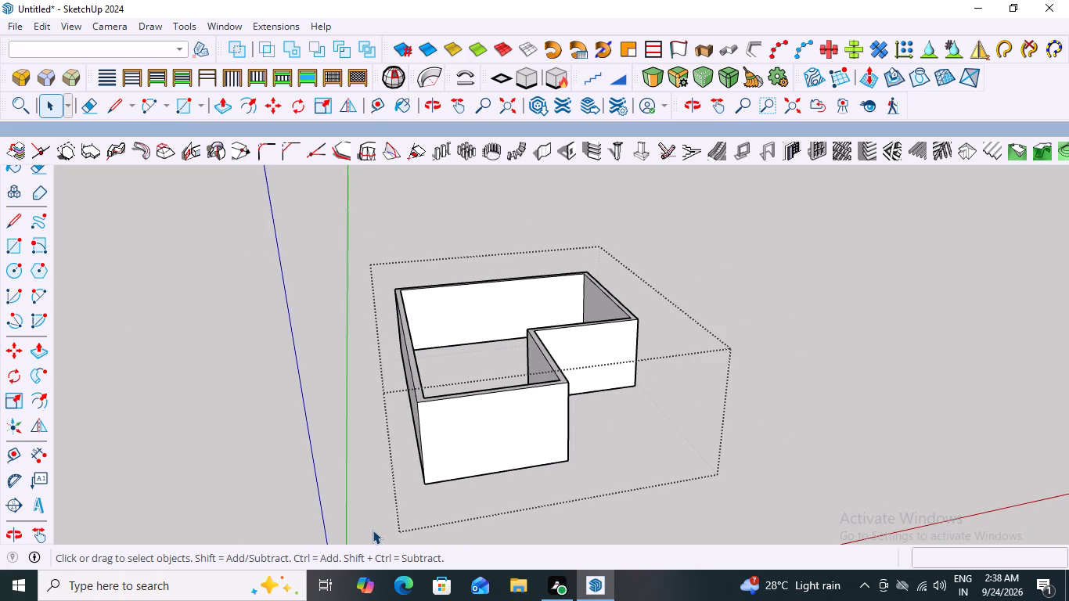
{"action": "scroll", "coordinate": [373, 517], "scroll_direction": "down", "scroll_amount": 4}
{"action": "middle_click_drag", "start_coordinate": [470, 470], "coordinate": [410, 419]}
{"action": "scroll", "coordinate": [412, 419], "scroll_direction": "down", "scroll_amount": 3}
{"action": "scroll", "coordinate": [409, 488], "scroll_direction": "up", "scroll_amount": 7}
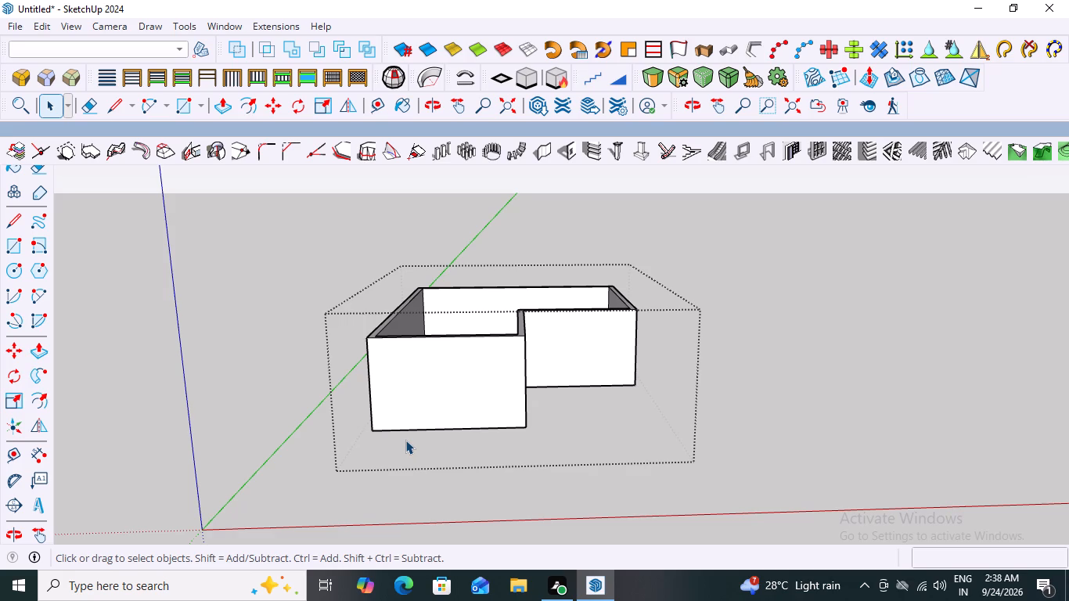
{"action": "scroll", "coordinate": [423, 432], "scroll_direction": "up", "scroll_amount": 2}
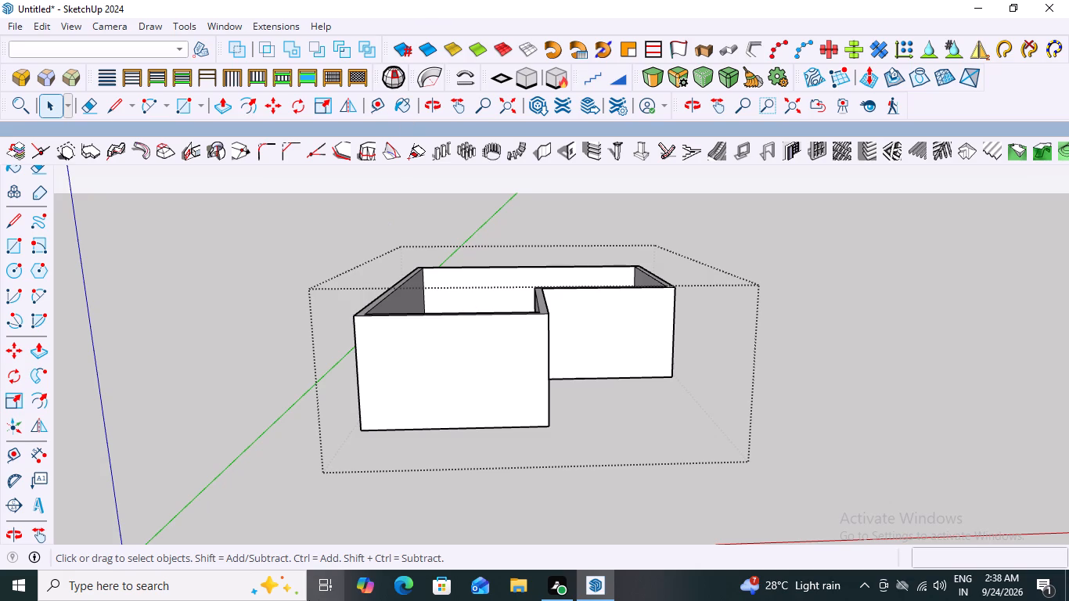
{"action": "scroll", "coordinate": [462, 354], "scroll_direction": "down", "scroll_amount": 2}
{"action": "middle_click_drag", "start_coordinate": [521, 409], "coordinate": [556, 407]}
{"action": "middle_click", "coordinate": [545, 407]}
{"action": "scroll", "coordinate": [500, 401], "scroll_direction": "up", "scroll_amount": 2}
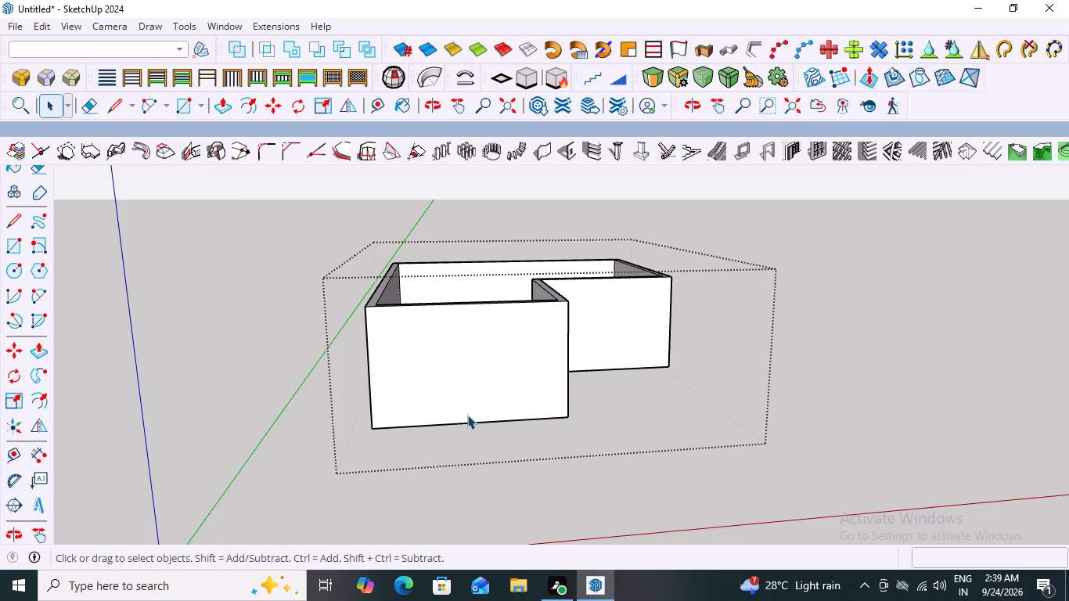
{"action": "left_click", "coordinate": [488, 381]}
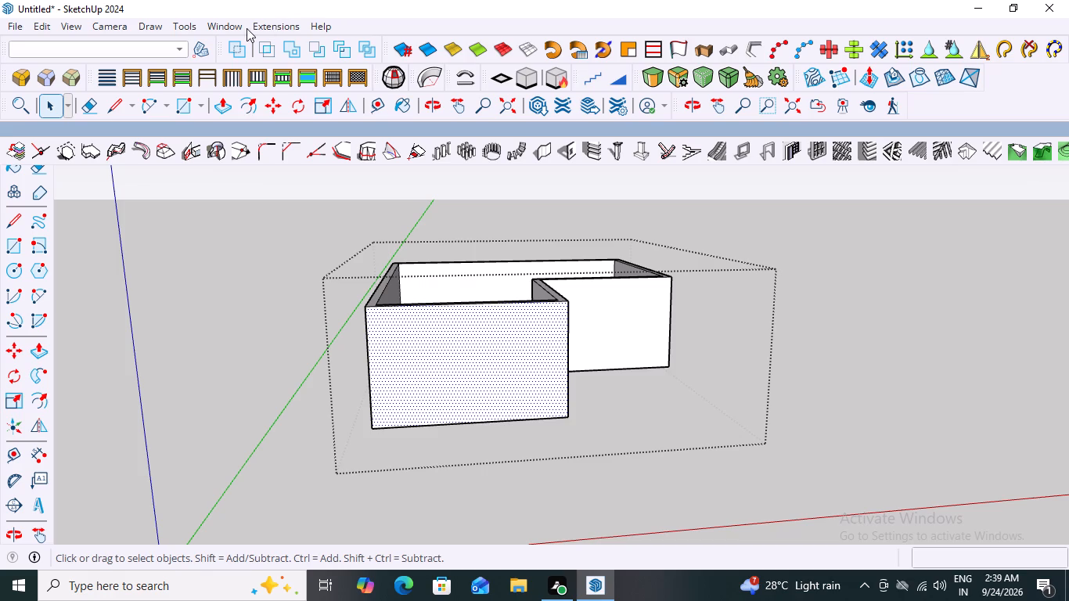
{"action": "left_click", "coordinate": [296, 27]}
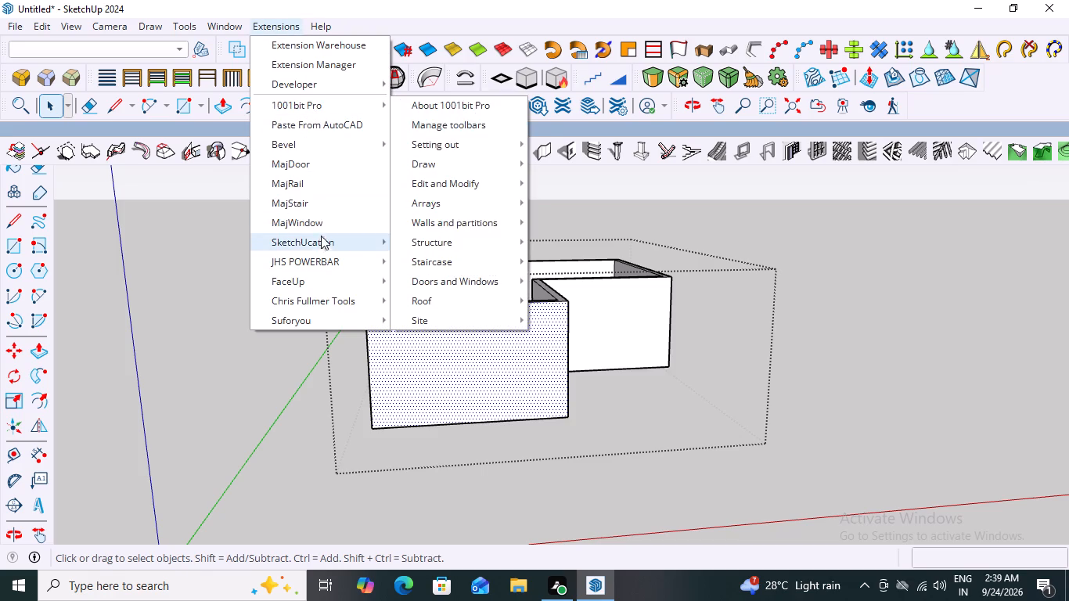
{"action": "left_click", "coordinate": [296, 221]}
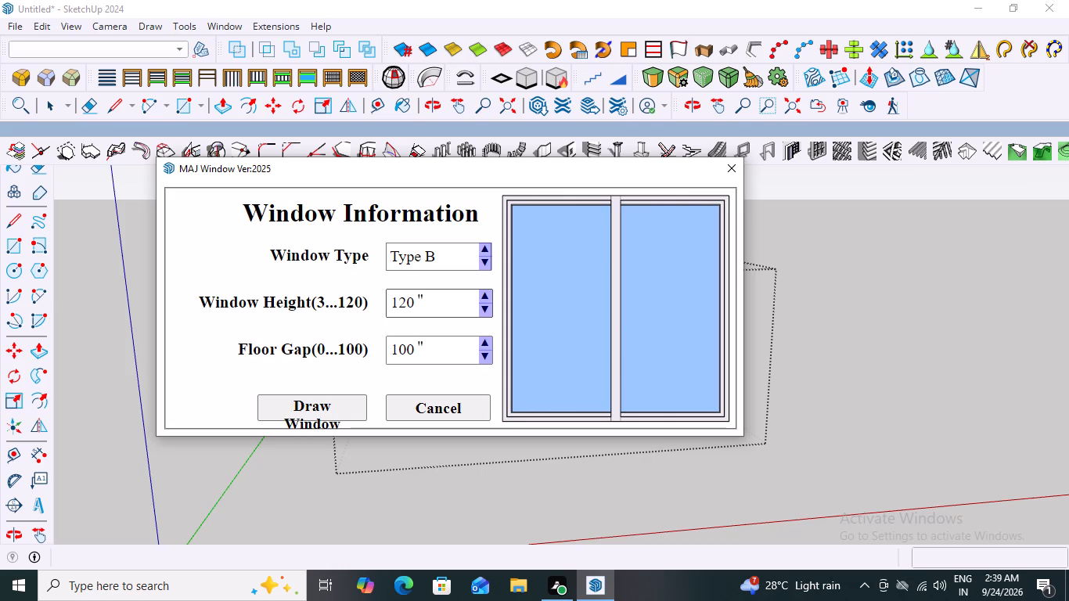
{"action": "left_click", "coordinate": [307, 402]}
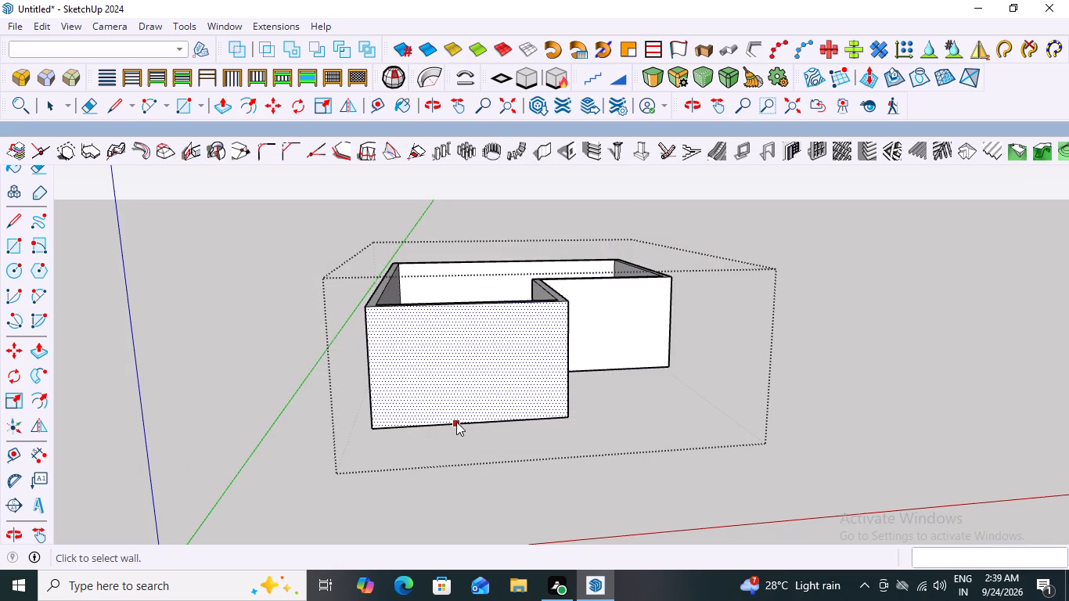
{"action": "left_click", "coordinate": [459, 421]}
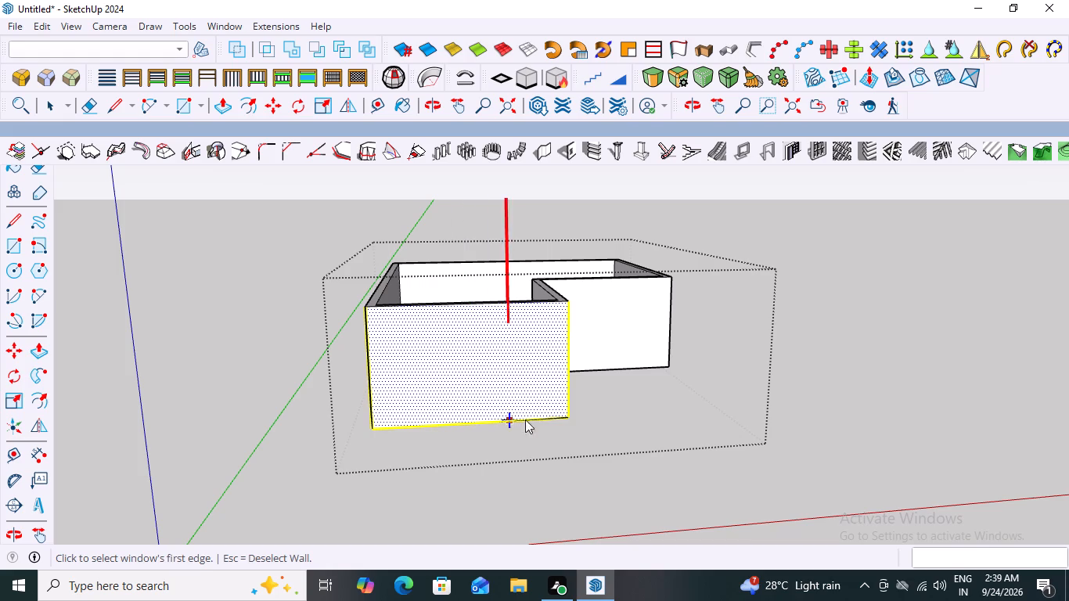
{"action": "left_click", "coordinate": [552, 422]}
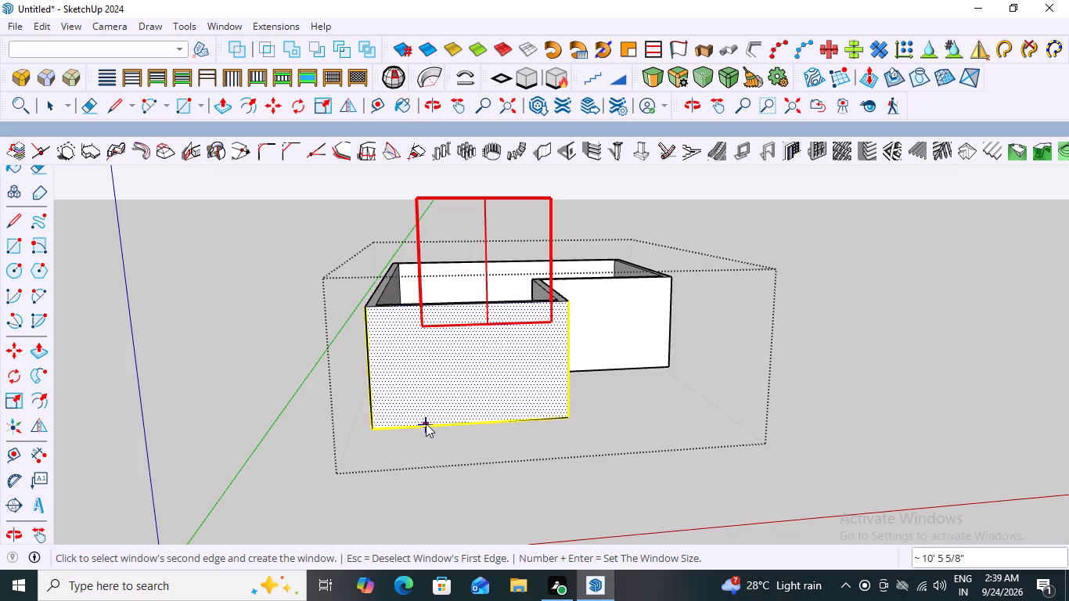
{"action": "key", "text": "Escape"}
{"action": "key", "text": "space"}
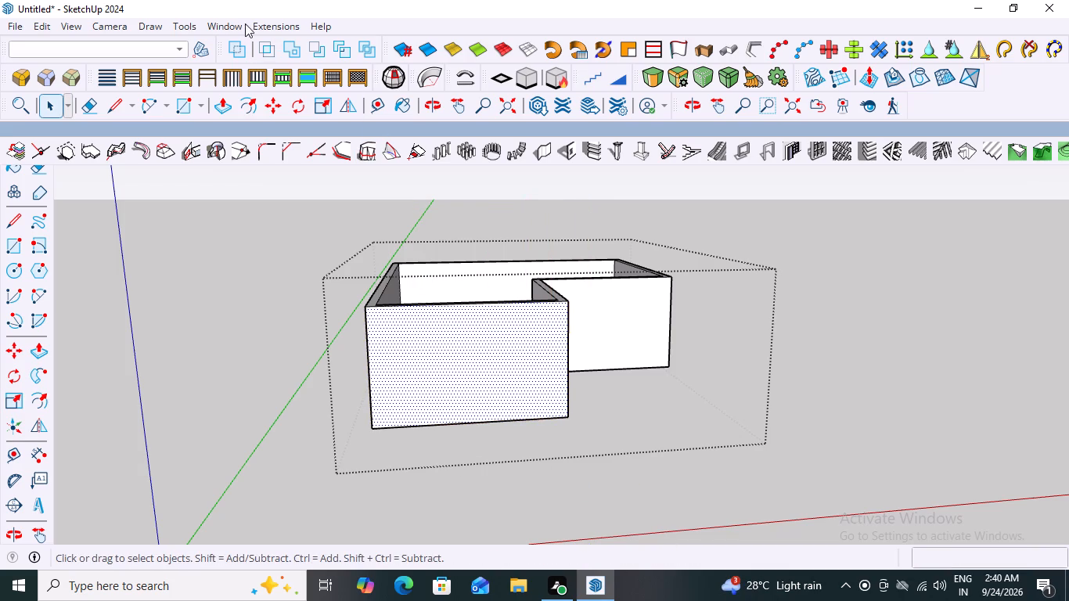
Configure a MajWindow Type B window with a 48-inch window height and a 36-inch floor gap.
{"action": "left_click", "coordinate": [266, 25]}
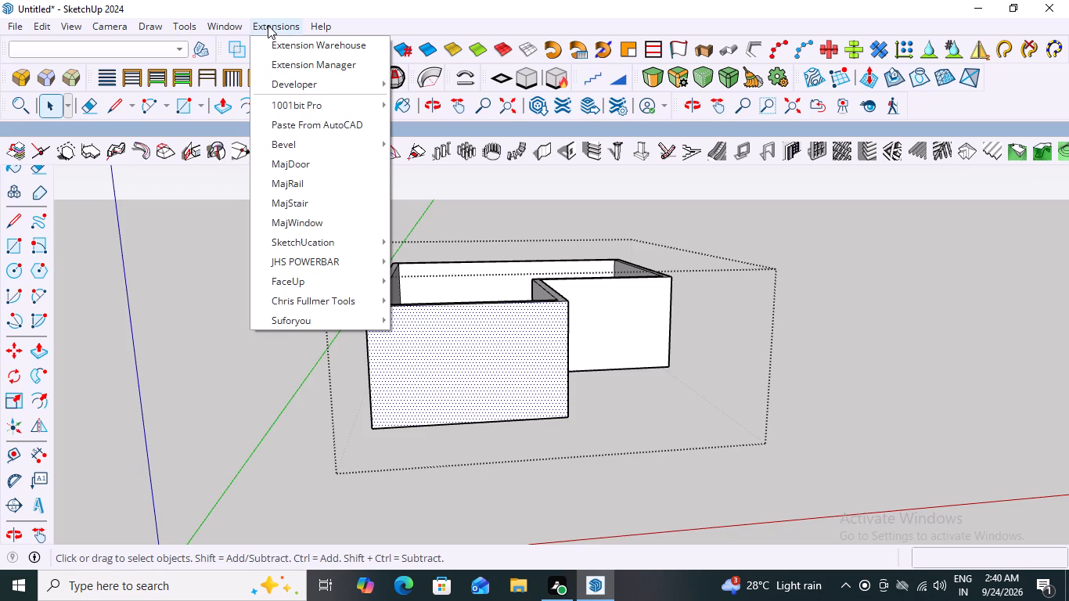
{"action": "left_click", "coordinate": [317, 220]}
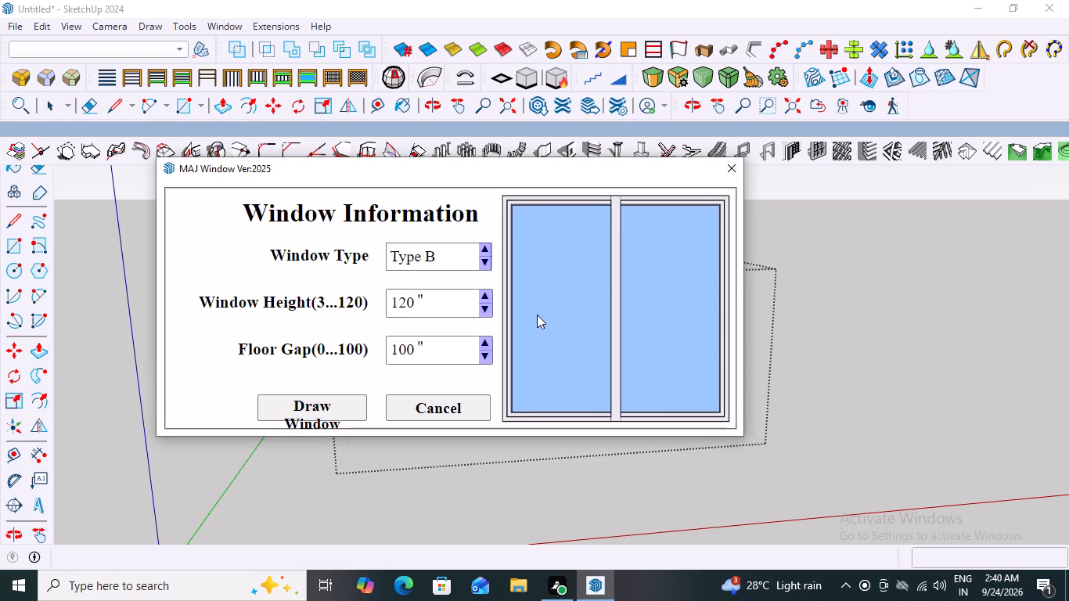
{"action": "left_click", "coordinate": [446, 311]}
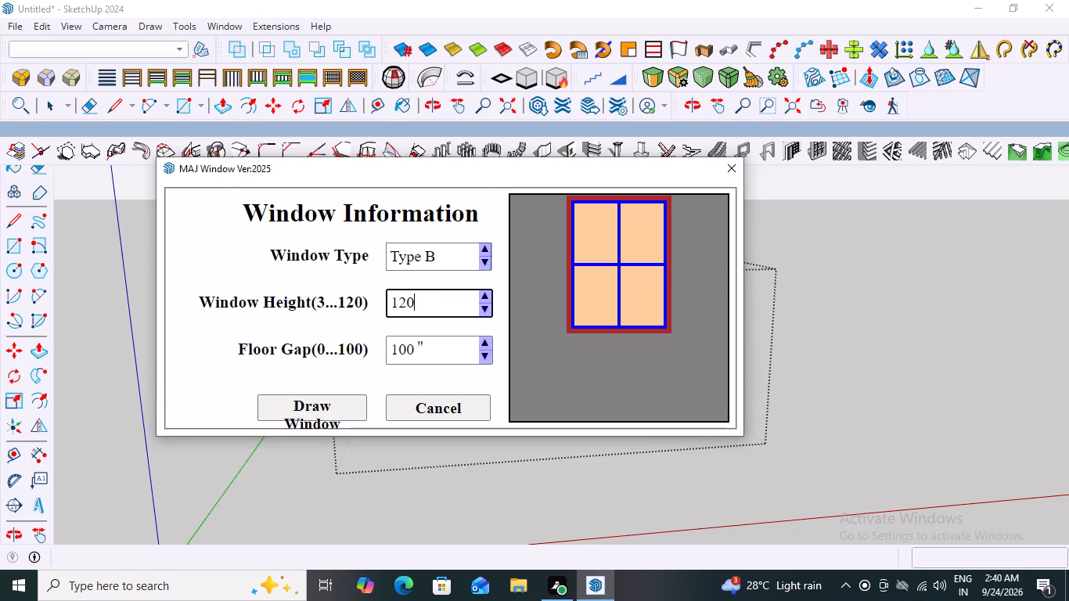
{"action": "key", "text": "BackSpace"}
{"action": "key", "text": "BackSpace"}
{"action": "key", "text": "BackSpace"}
{"action": "key", "text": "4"}
{"action": "key", "text": "apostrophe"}
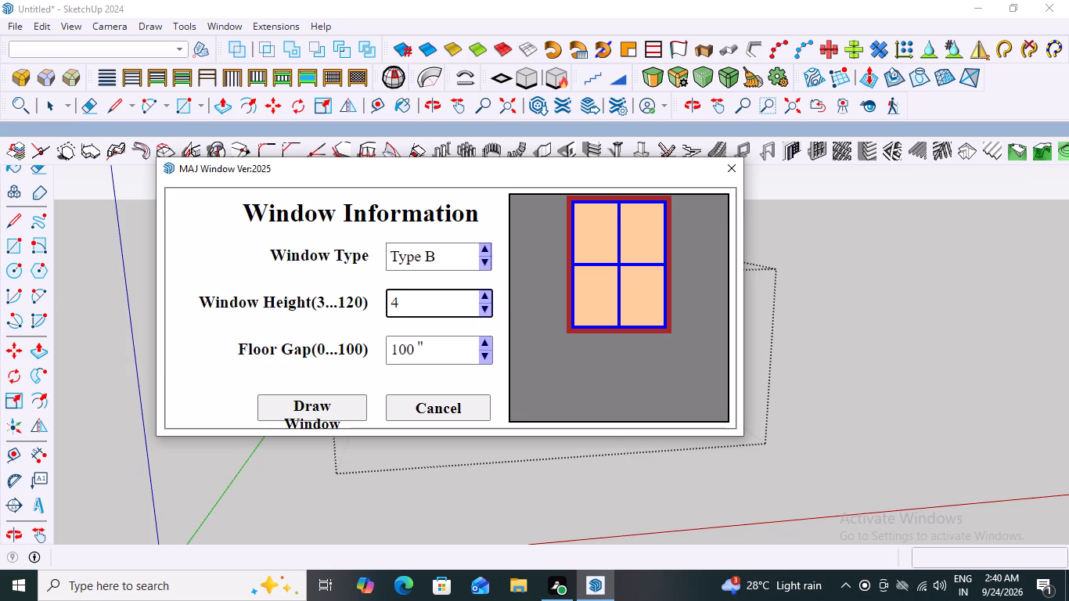
{"action": "key", "text": "apostrophe"}
{"action": "left_click", "coordinate": [434, 362]}
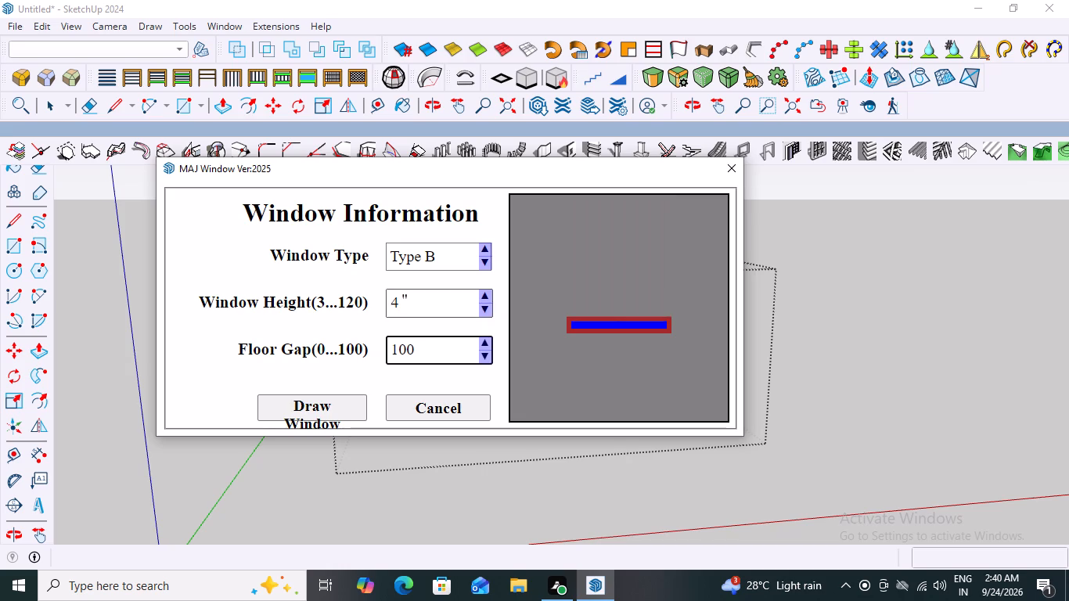
{"action": "left_click", "coordinate": [426, 294]}
{"action": "key", "text": "BackSpace"}
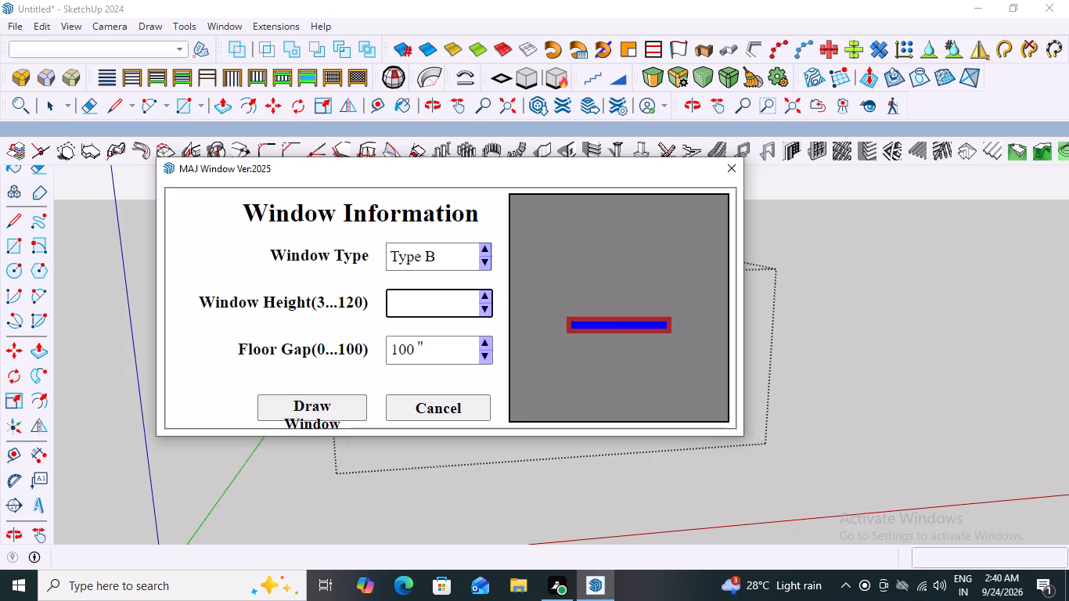
{"action": "key", "text": "4"}
{"action": "key", "text": "8"}
{"action": "scroll", "coordinate": [426, 294], "scroll_direction": "up", "scroll_amount": 1}
{"action": "left_click", "coordinate": [420, 352]}
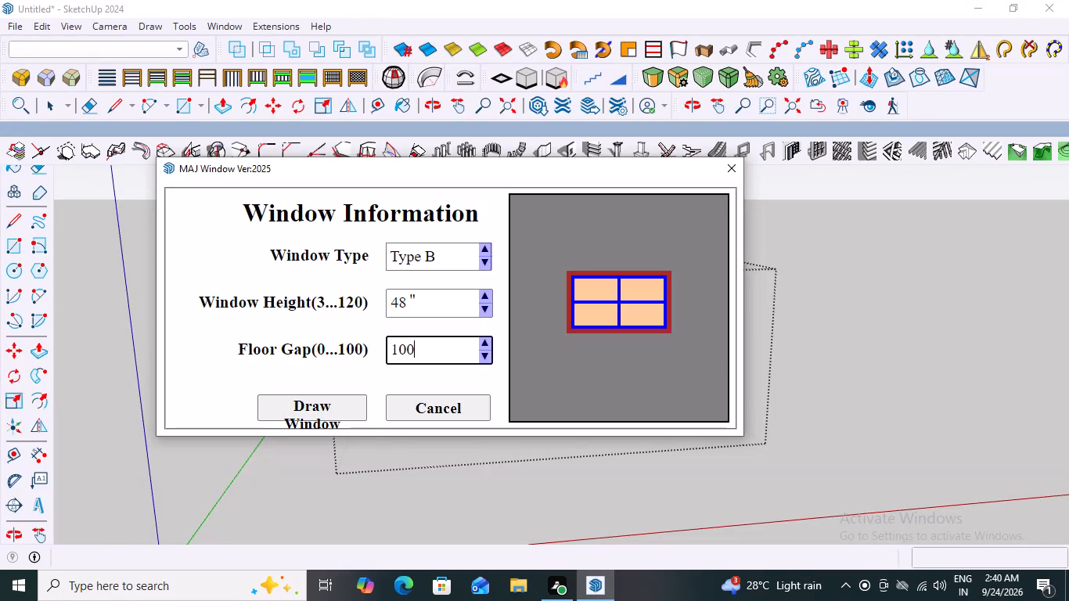
{"action": "key", "text": "BackSpace"}
{"action": "key", "text": "BackSpace"}
{"action": "key", "text": "BackSpace"}
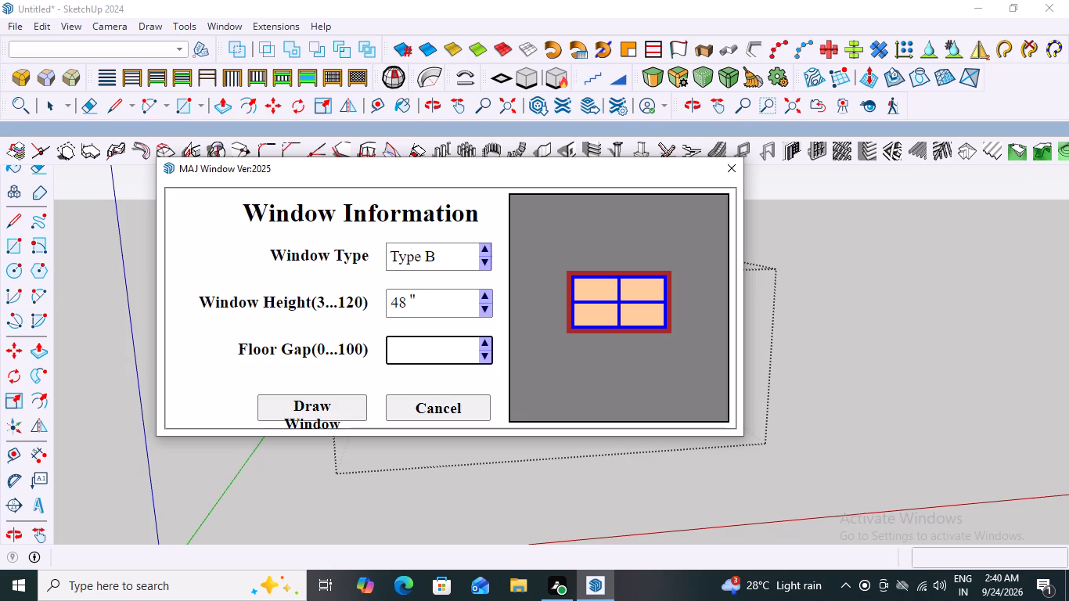
{"action": "key", "text": "3"}
{"action": "key", "text": "6"}
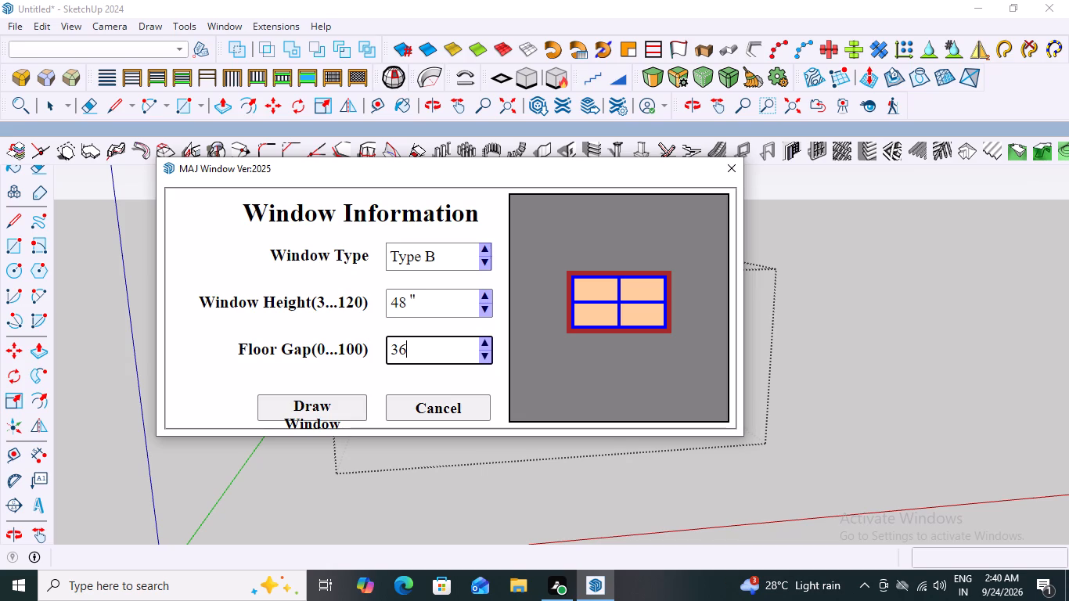
{"action": "left_click", "coordinate": [319, 407]}
Place the window on the front wall, about 7' 1 1/2" wide, along the bottom edge from near its middle toward the inner-corner end.
{"action": "scroll", "coordinate": [467, 423], "scroll_direction": "up", "scroll_amount": 5}
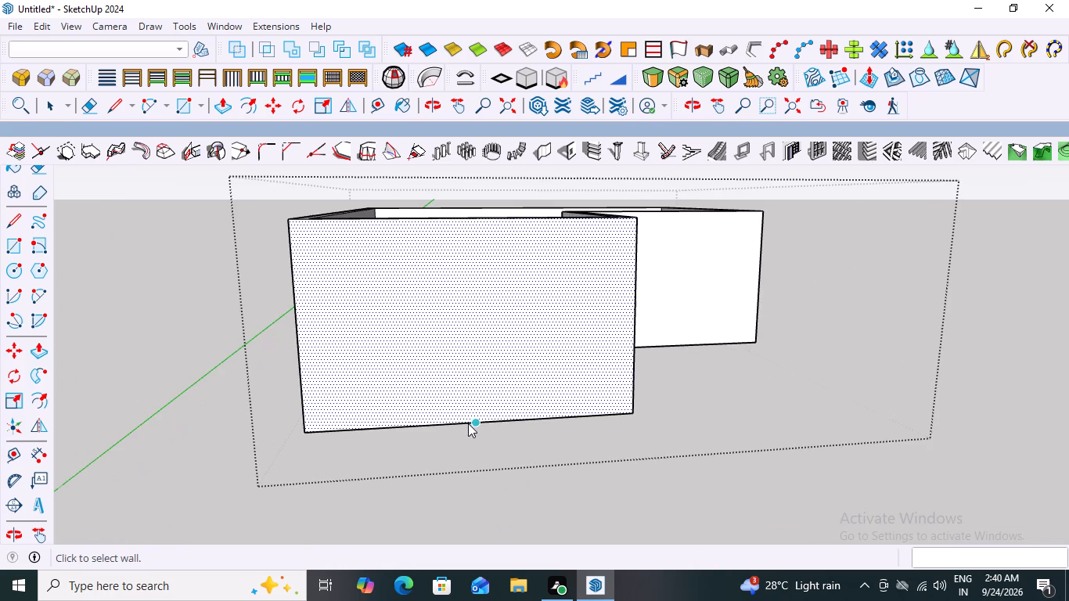
{"action": "left_click", "coordinate": [594, 413]}
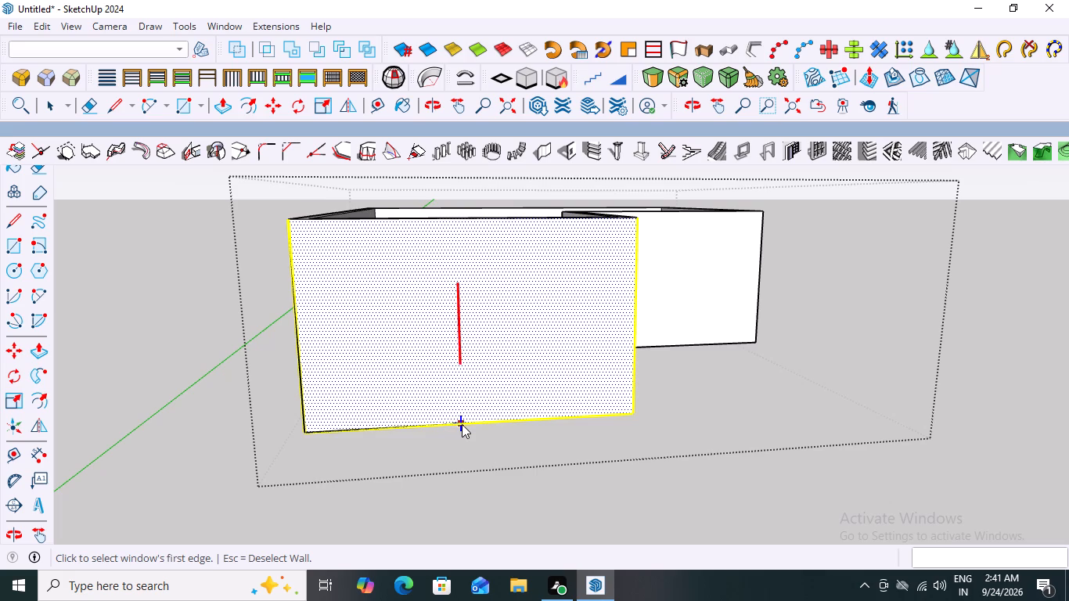
{"action": "left_click", "coordinate": [473, 423]}
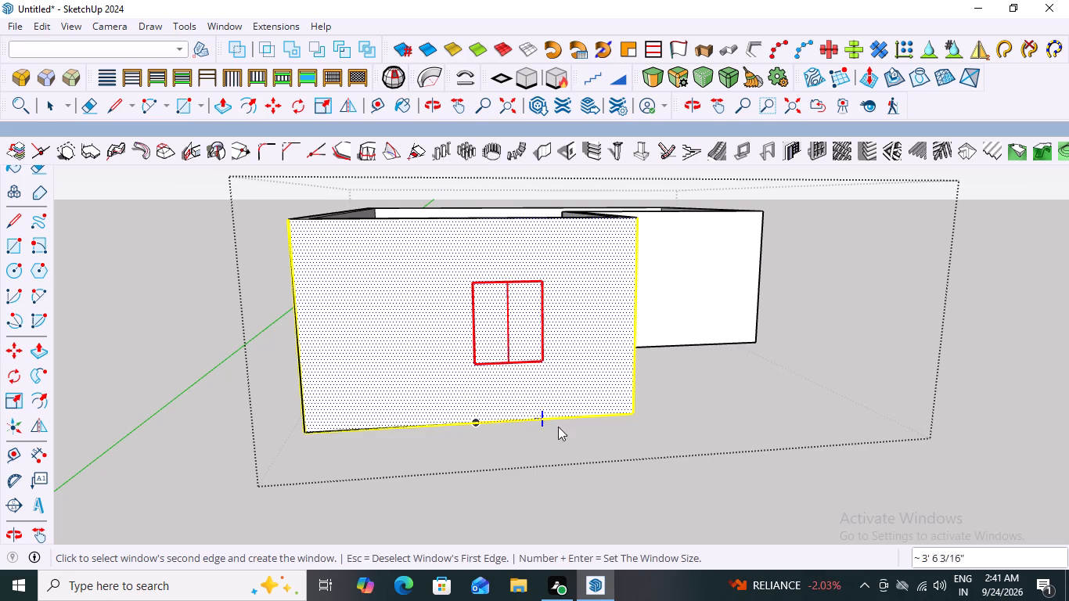
{"action": "left_click", "coordinate": [615, 417]}
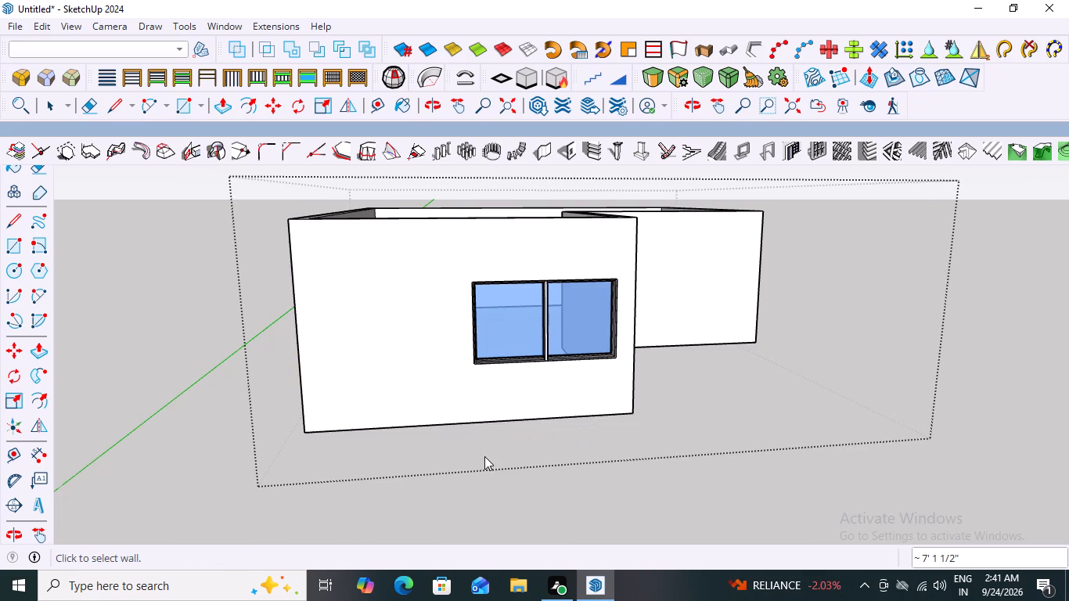
Examine the new front wall window from several angles, including close views of its frame corners and glazing.
{"action": "scroll", "coordinate": [484, 456], "scroll_direction": "down", "scroll_amount": 2}
{"action": "middle_click_drag", "start_coordinate": [659, 424], "coordinate": [592, 420]}
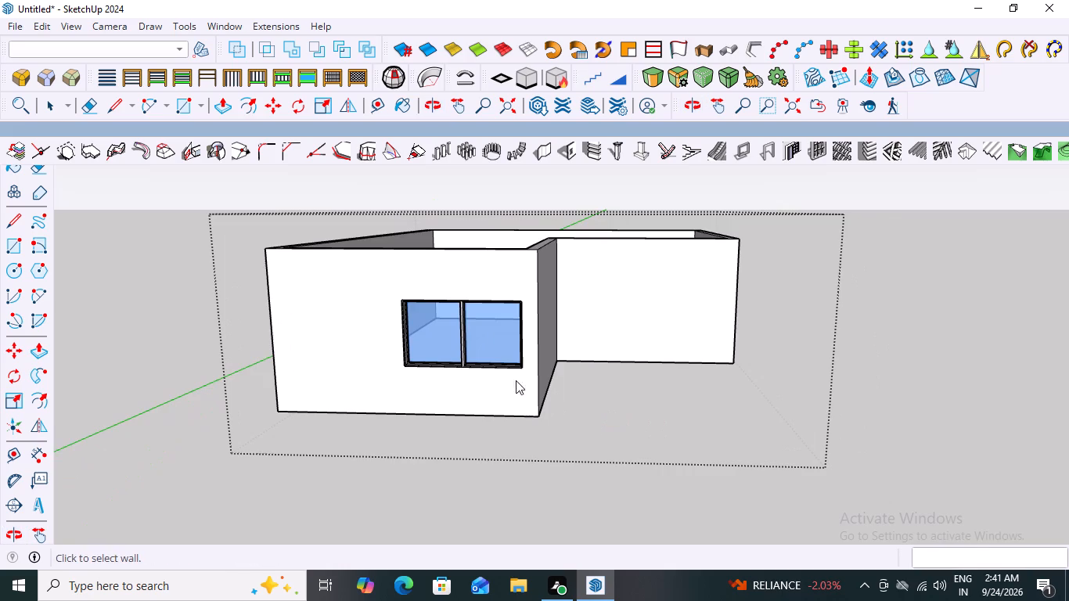
{"action": "scroll", "coordinate": [502, 370], "scroll_direction": "up", "scroll_amount": 8}
{"action": "scroll", "coordinate": [525, 429], "scroll_direction": "down", "scroll_amount": 7}
{"action": "middle_click_drag", "start_coordinate": [531, 509], "coordinate": [648, 513]}
{"action": "scroll", "coordinate": [556, 372], "scroll_direction": "up", "scroll_amount": 4}
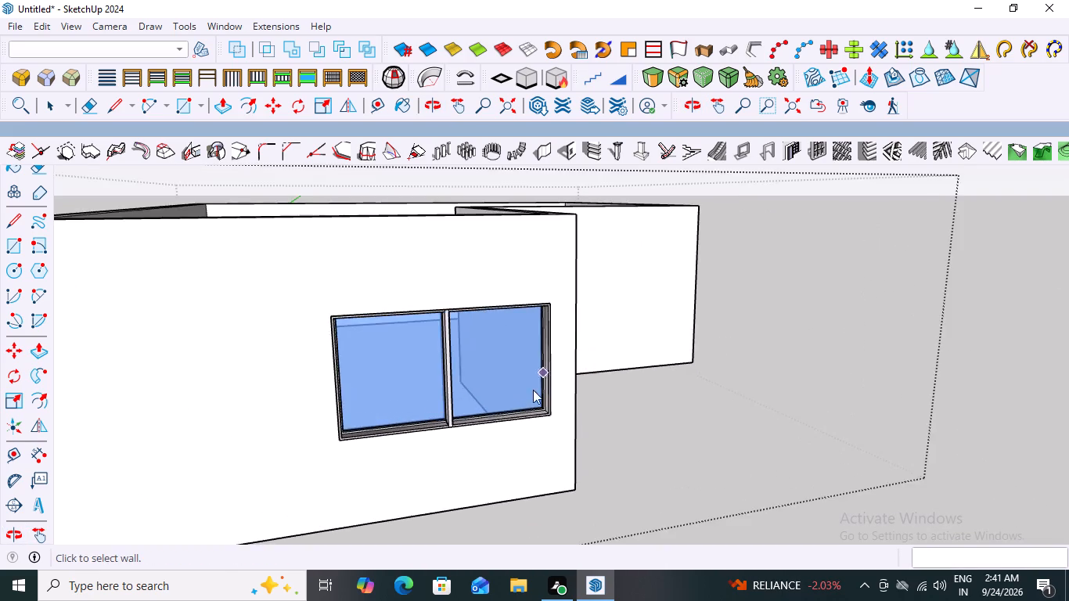
{"action": "scroll", "coordinate": [533, 390], "scroll_direction": "up", "scroll_amount": 11}
{"action": "scroll", "coordinate": [559, 442], "scroll_direction": "down", "scroll_amount": 3}
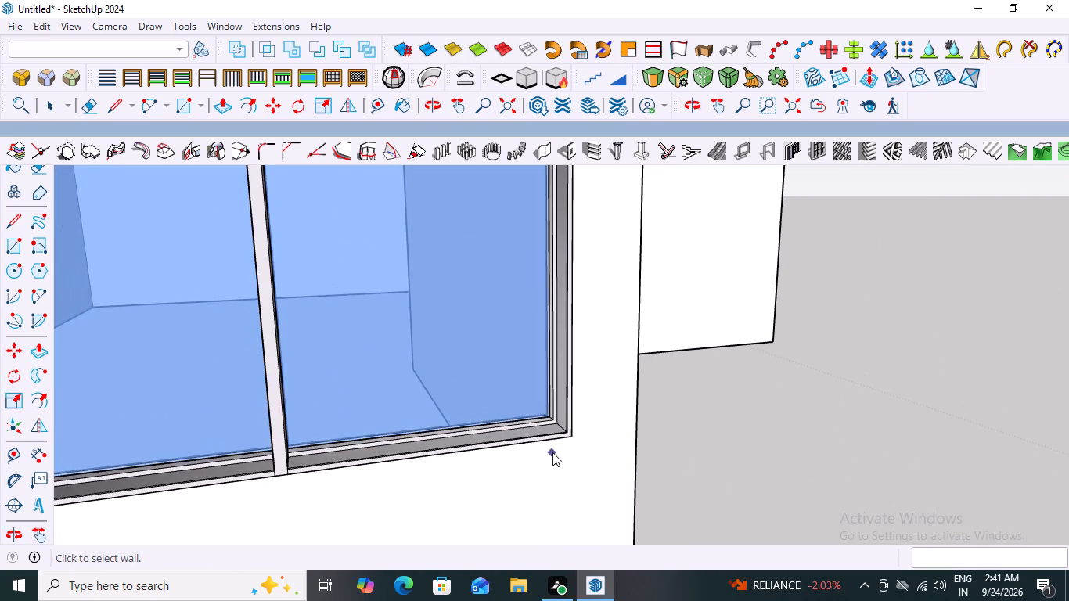
{"action": "scroll", "coordinate": [552, 452], "scroll_direction": "down", "scroll_amount": 11}
{"action": "middle_click_drag", "start_coordinate": [696, 502], "coordinate": [621, 508]}
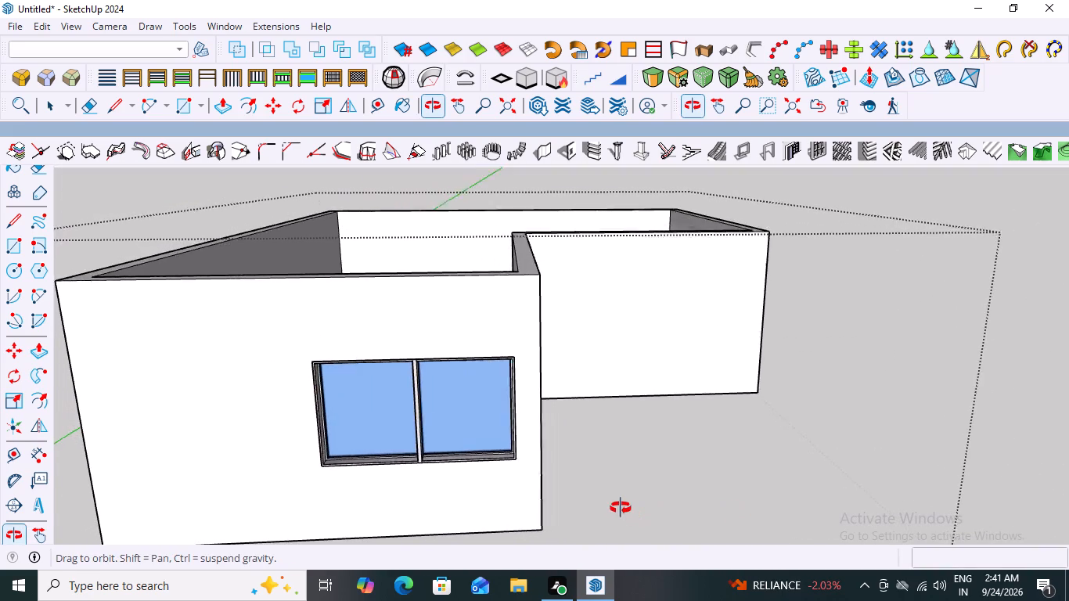
{"action": "middle_click_drag", "start_coordinate": [621, 508], "coordinate": [593, 498]}
{"action": "scroll", "coordinate": [613, 495], "scroll_direction": "down", "scroll_amount": 1}
{"action": "scroll", "coordinate": [384, 448], "scroll_direction": "up", "scroll_amount": 15}
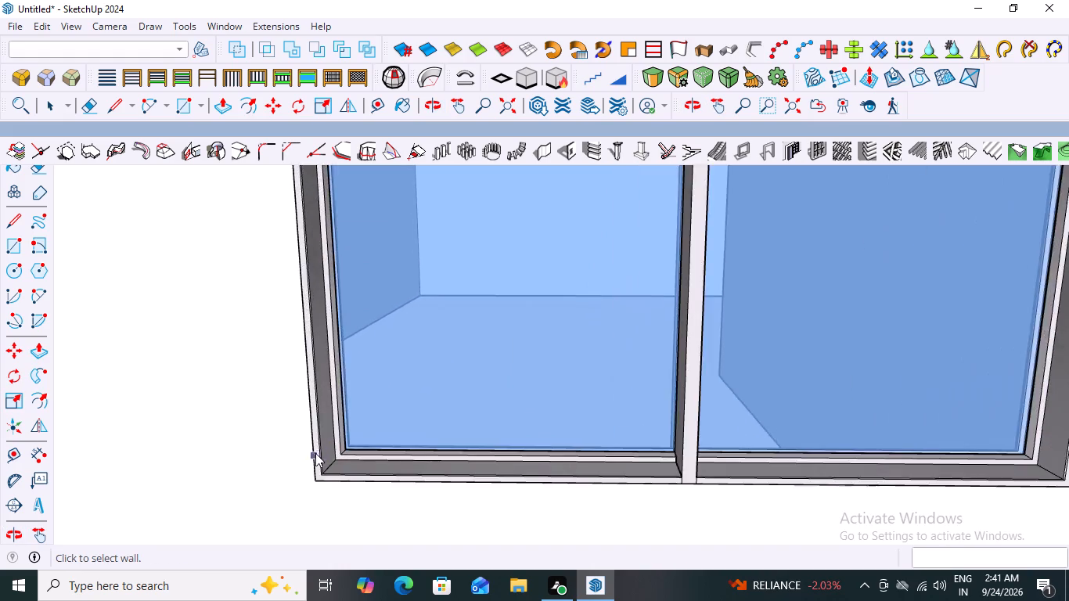
{"action": "scroll", "coordinate": [315, 453], "scroll_direction": "up", "scroll_amount": 19}
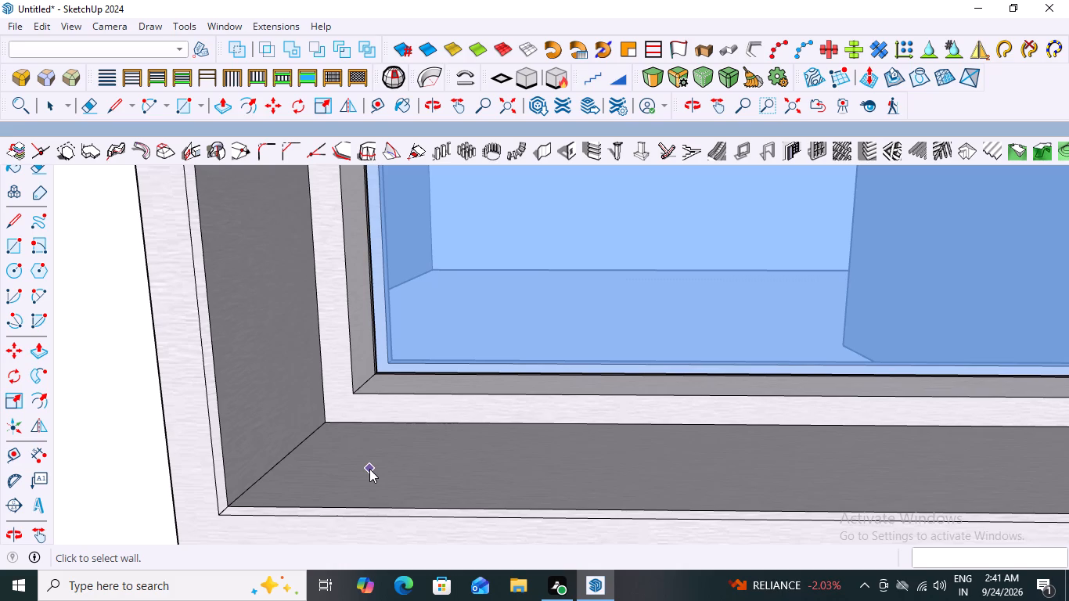
Examine the two-pane window on the front wall from the whole-building view down to its bottom frame and corner beside the divider.
{"action": "scroll", "coordinate": [369, 469], "scroll_direction": "down", "scroll_amount": 4}
{"action": "scroll", "coordinate": [369, 469], "scroll_direction": "down", "scroll_amount": 20}
{"action": "scroll", "coordinate": [369, 469], "scroll_direction": "down", "scroll_amount": 5}
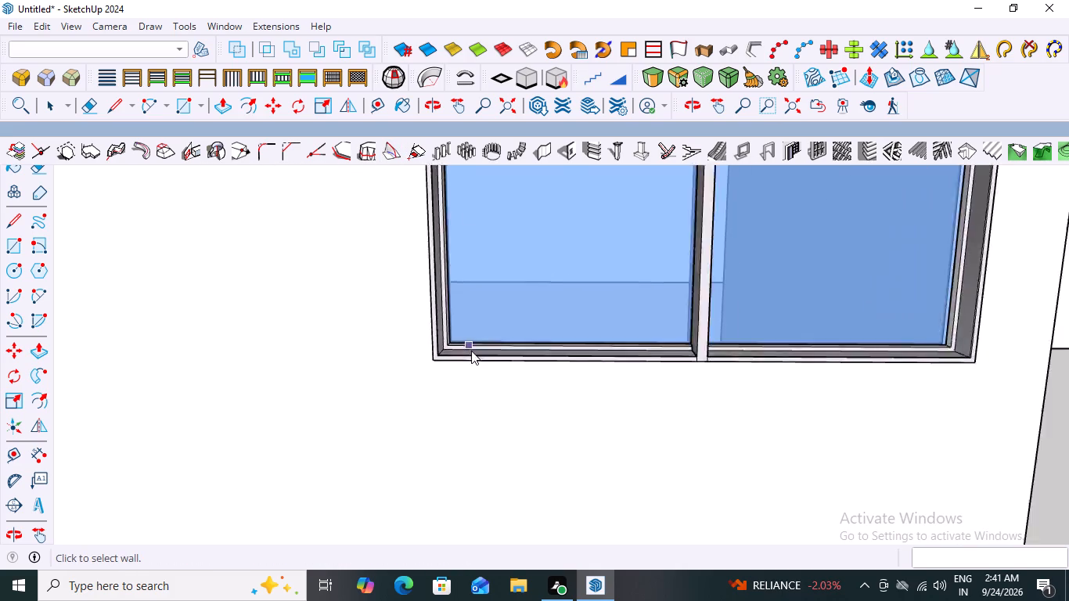
{"action": "scroll", "coordinate": [471, 351], "scroll_direction": "down", "scroll_amount": 17}
{"action": "middle_click_drag", "start_coordinate": [679, 440], "coordinate": [749, 404]}
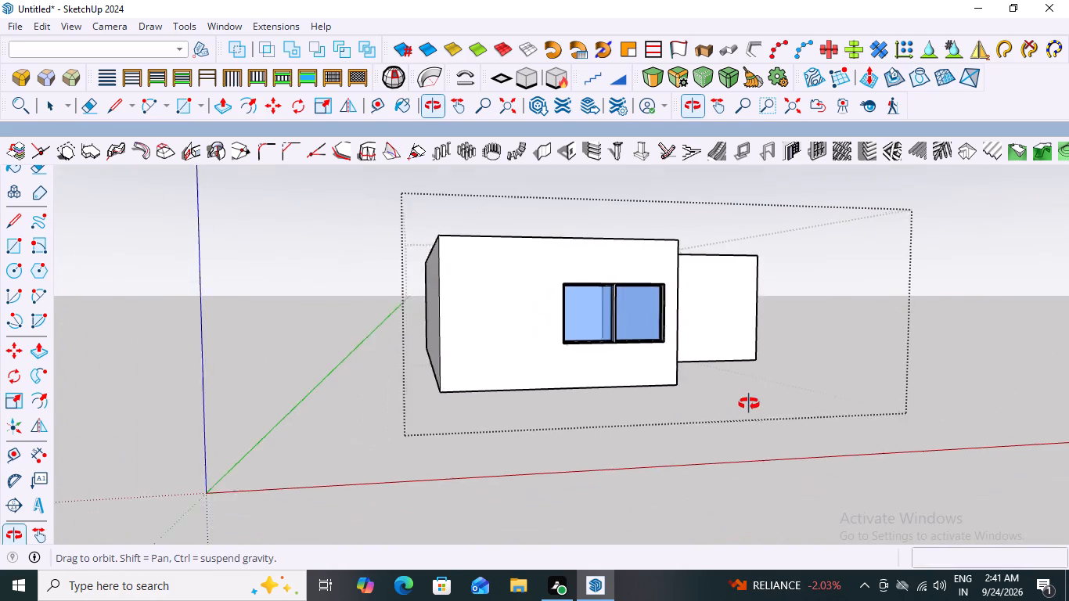
{"action": "middle_click_drag", "start_coordinate": [749, 404], "coordinate": [750, 403]}
{"action": "scroll", "coordinate": [673, 306], "scroll_direction": "up", "scroll_amount": 8}
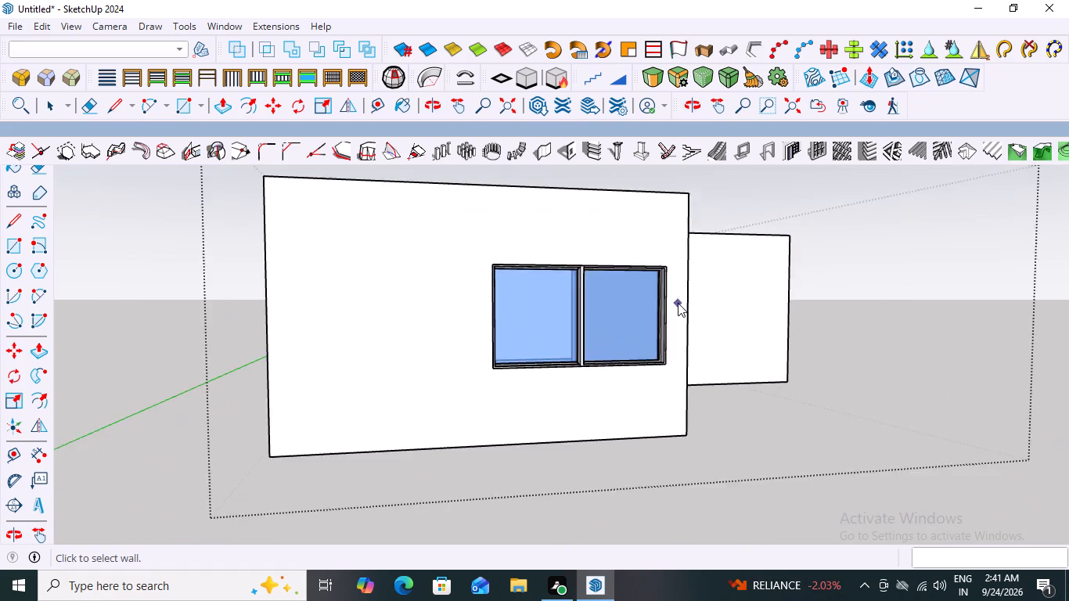
{"action": "scroll", "coordinate": [678, 303], "scroll_direction": "up", "scroll_amount": 1}
{"action": "scroll", "coordinate": [669, 305], "scroll_direction": "down", "scroll_amount": 10}
{"action": "middle_click_drag", "start_coordinate": [542, 384], "coordinate": [496, 390]}
{"action": "scroll", "coordinate": [486, 383], "scroll_direction": "up", "scroll_amount": 7}
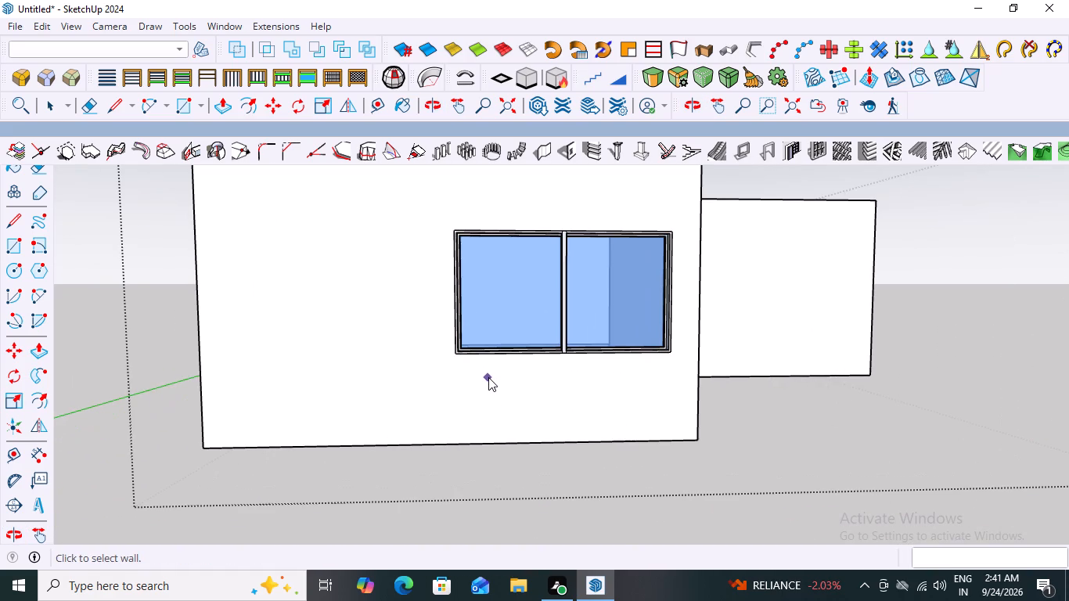
{"action": "scroll", "coordinate": [488, 377], "scroll_direction": "down", "scroll_amount": 5}
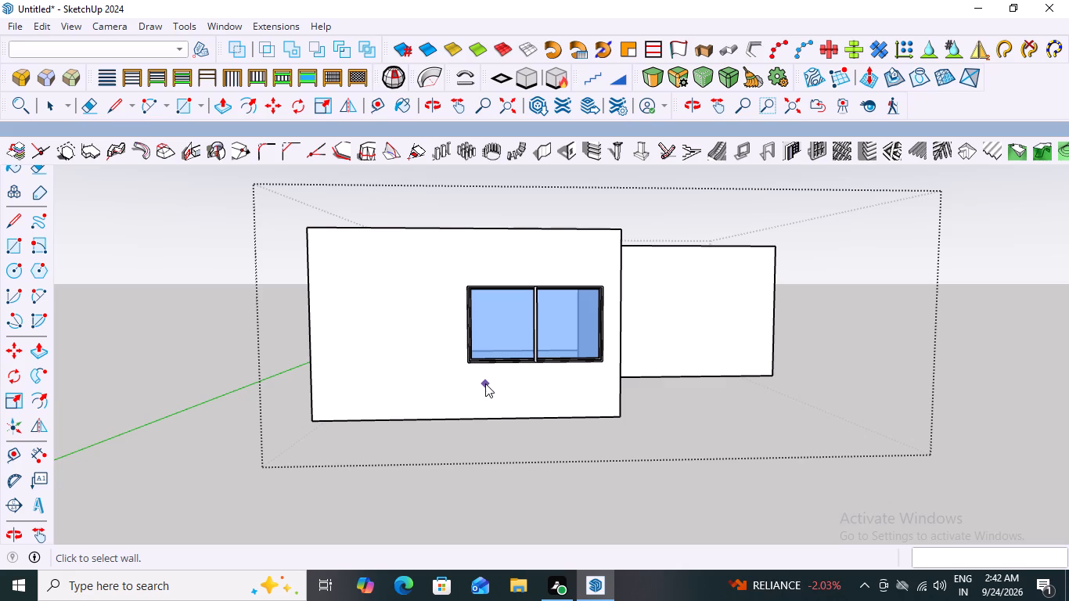
{"action": "scroll", "coordinate": [589, 313], "scroll_direction": "up", "scroll_amount": 3}
{"action": "scroll", "coordinate": [575, 405], "scroll_direction": "up", "scroll_amount": 3}
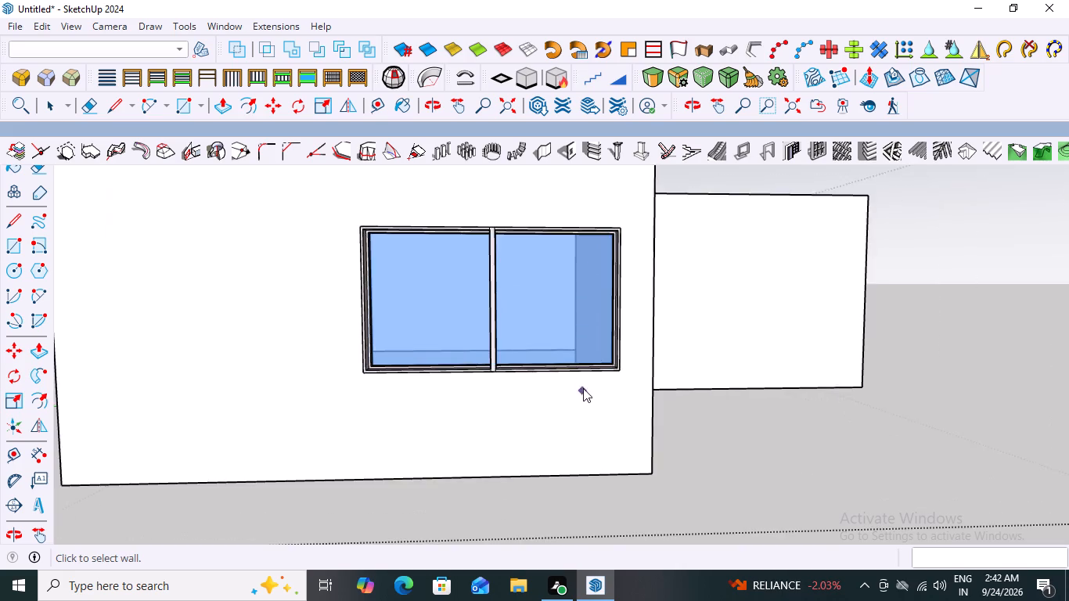
{"action": "scroll", "coordinate": [583, 388], "scroll_direction": "up", "scroll_amount": 2}
{"action": "middle_click_drag", "start_coordinate": [614, 392], "coordinate": [667, 511]}
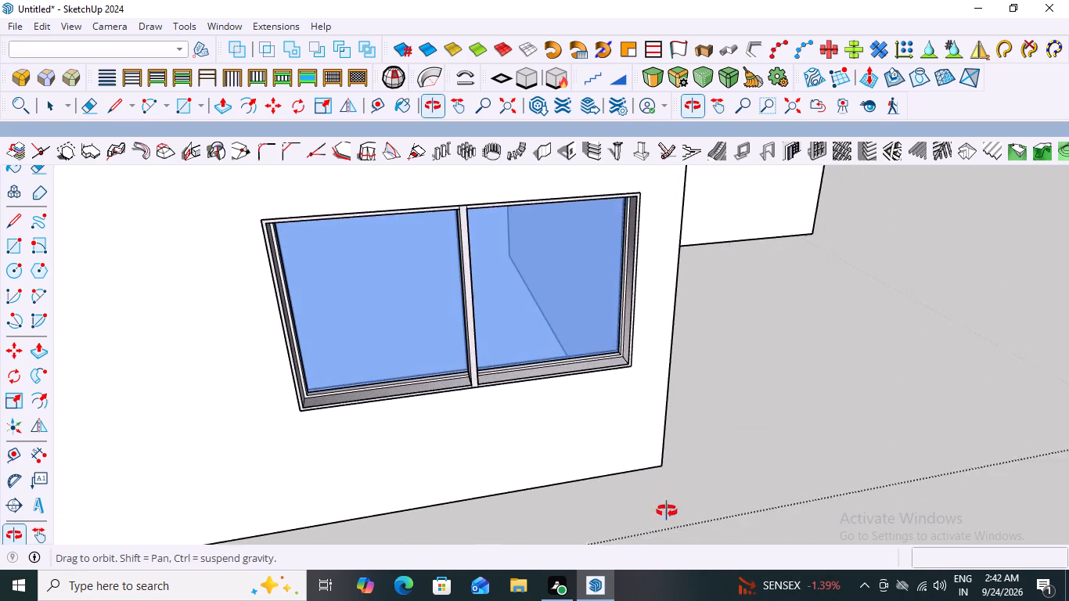
{"action": "middle_click_drag", "start_coordinate": [667, 511], "coordinate": [671, 531]}
{"action": "scroll", "coordinate": [536, 348], "scroll_direction": "up", "scroll_amount": 7}
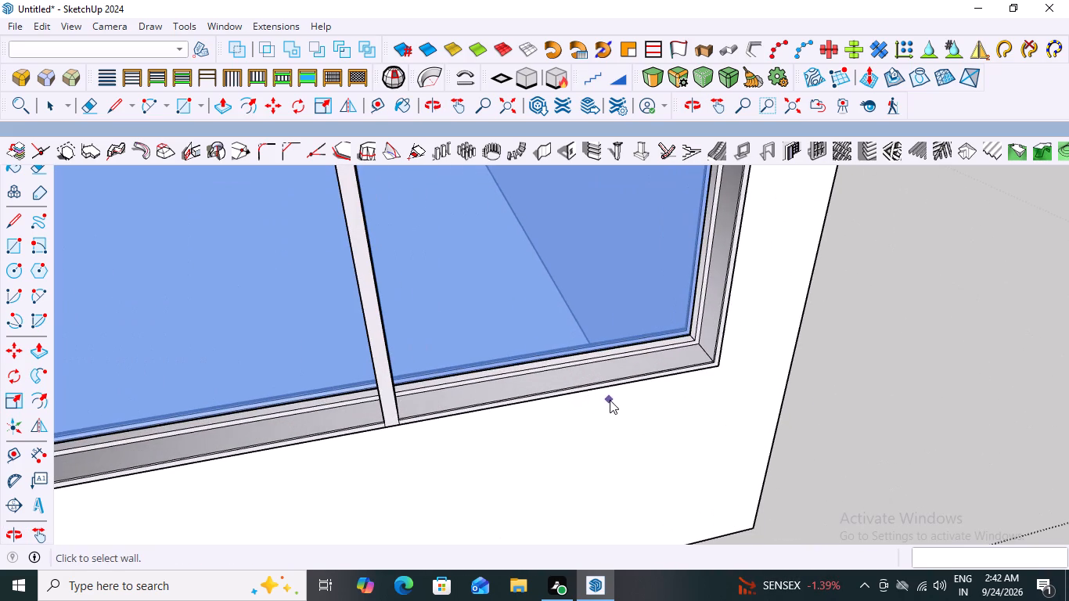
Inspect the window's nested grouping by opening it down to the bottom frame face beside the central divider, and clear the selection.
{"action": "key", "text": "space"}
{"action": "left_click", "coordinate": [643, 361]}
{"action": "double_click", "coordinate": [642, 360]}
{"action": "left_click", "coordinate": [642, 360]}
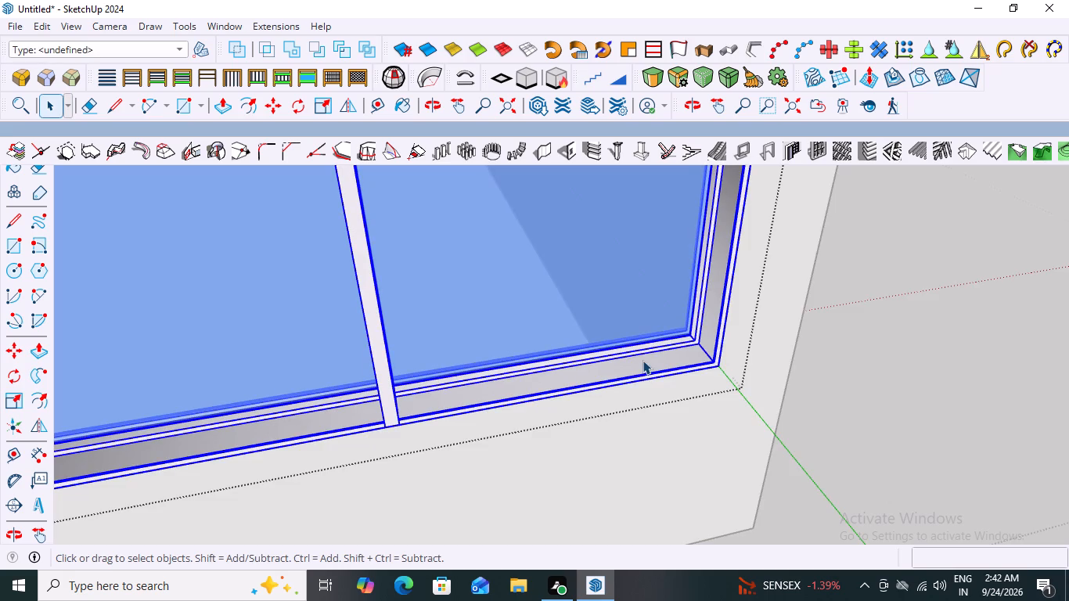
{"action": "left_click", "coordinate": [641, 365]}
{"action": "left_click", "coordinate": [641, 365]}
{"action": "left_click", "coordinate": [641, 365]}
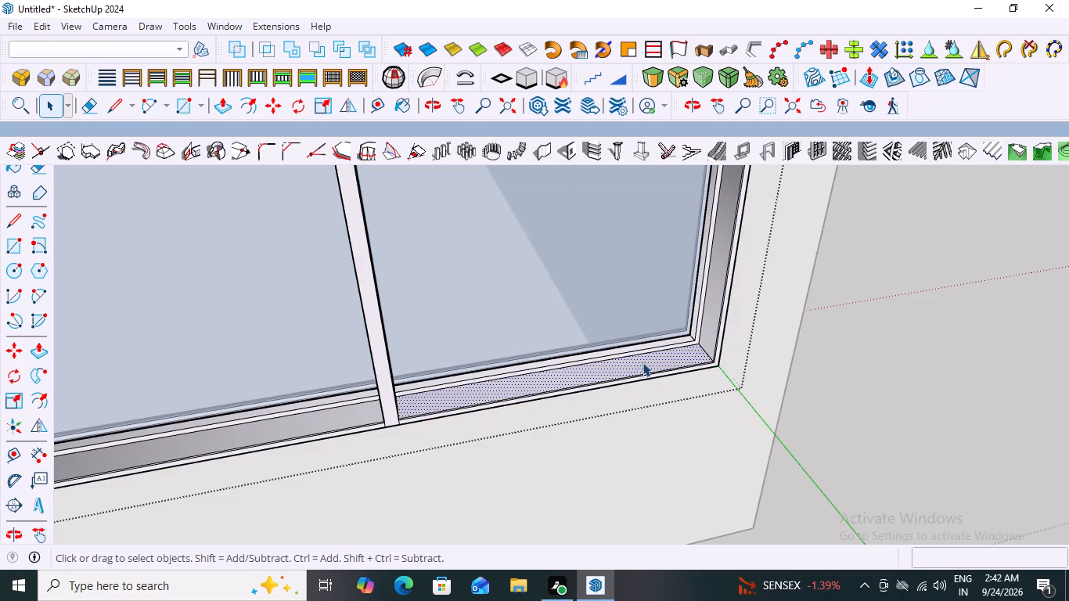
{"action": "scroll", "coordinate": [642, 362], "scroll_direction": "down", "scroll_amount": 8}
{"action": "middle_click_drag", "start_coordinate": [606, 412], "coordinate": [587, 242]}
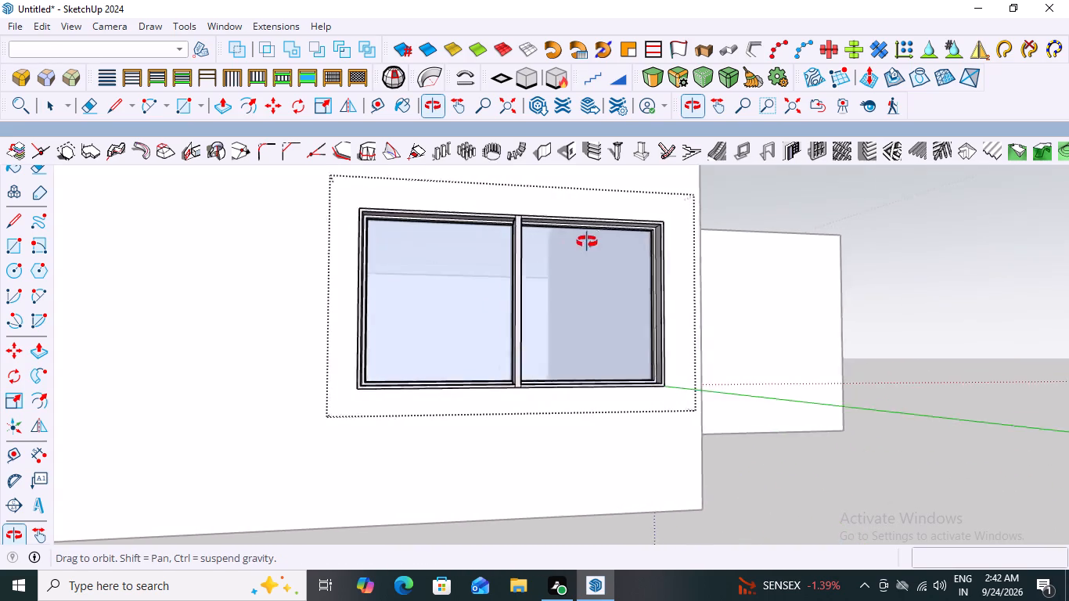
{"action": "middle_click_drag", "start_coordinate": [587, 242], "coordinate": [599, 246]}
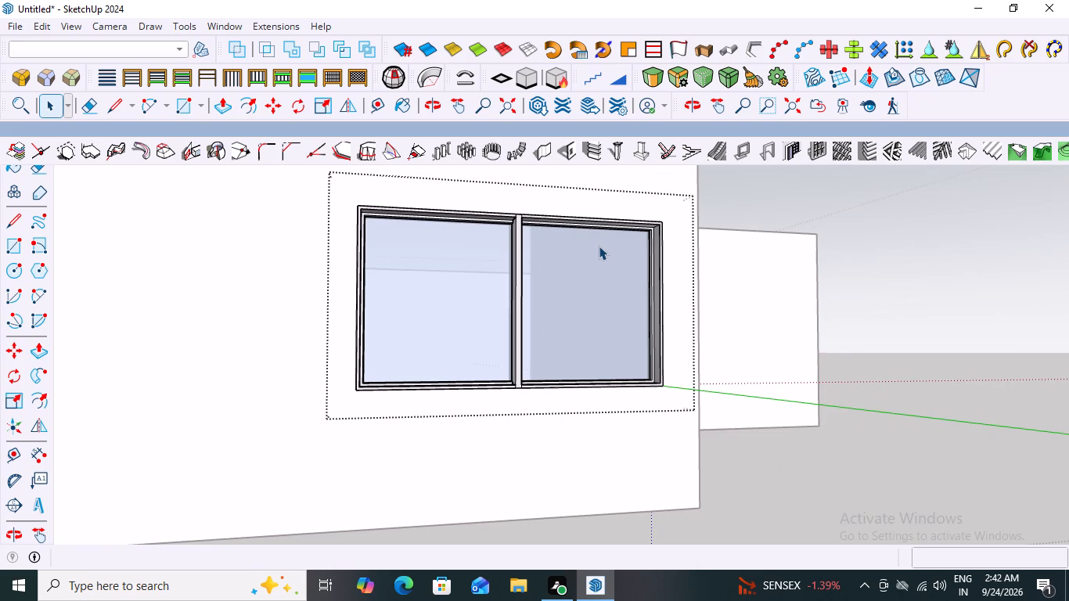
{"action": "key", "text": "space"}
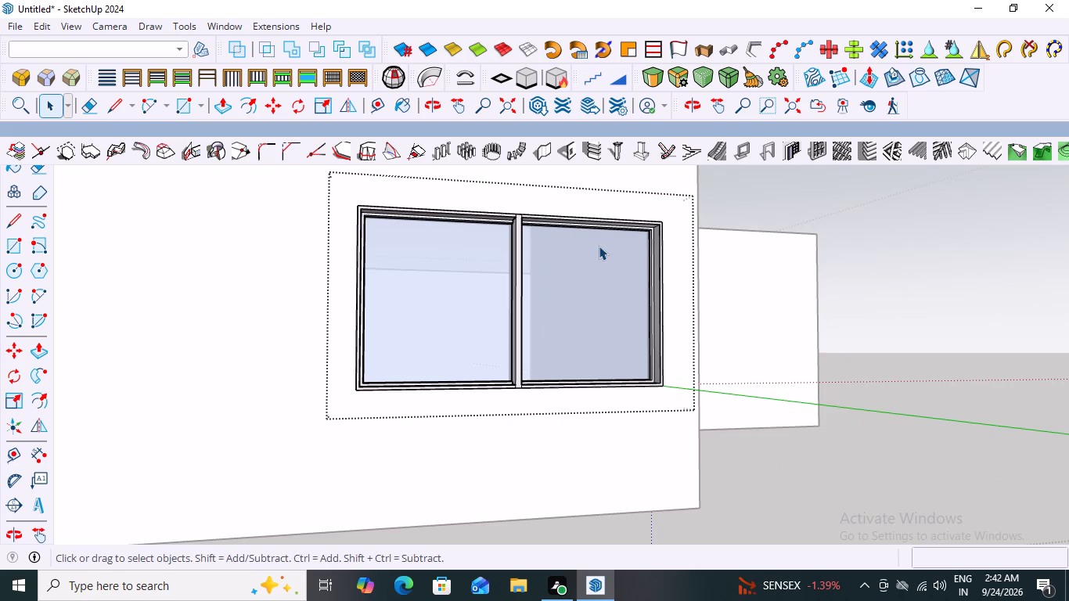
{"action": "left_click", "coordinate": [883, 232]}
{"action": "scroll", "coordinate": [763, 274], "scroll_direction": "down", "scroll_amount": 5}
{"action": "middle_click_drag", "start_coordinate": [528, 329], "coordinate": [482, 406]}
{"action": "scroll", "coordinate": [543, 347], "scroll_direction": "down", "scroll_amount": 7}
{"action": "scroll", "coordinate": [733, 336], "scroll_direction": "up", "scroll_amount": 3}
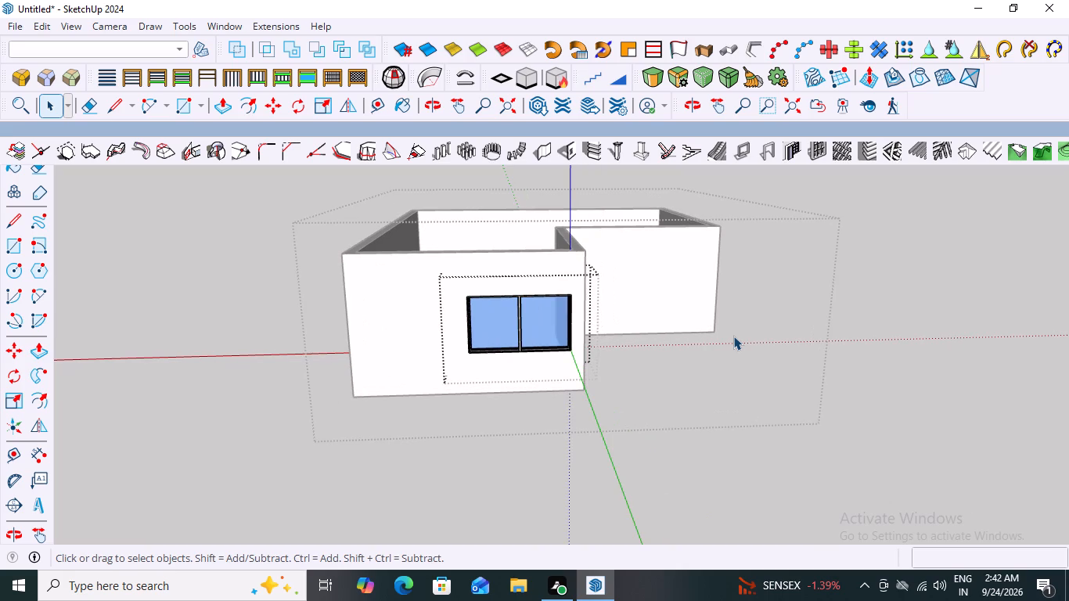
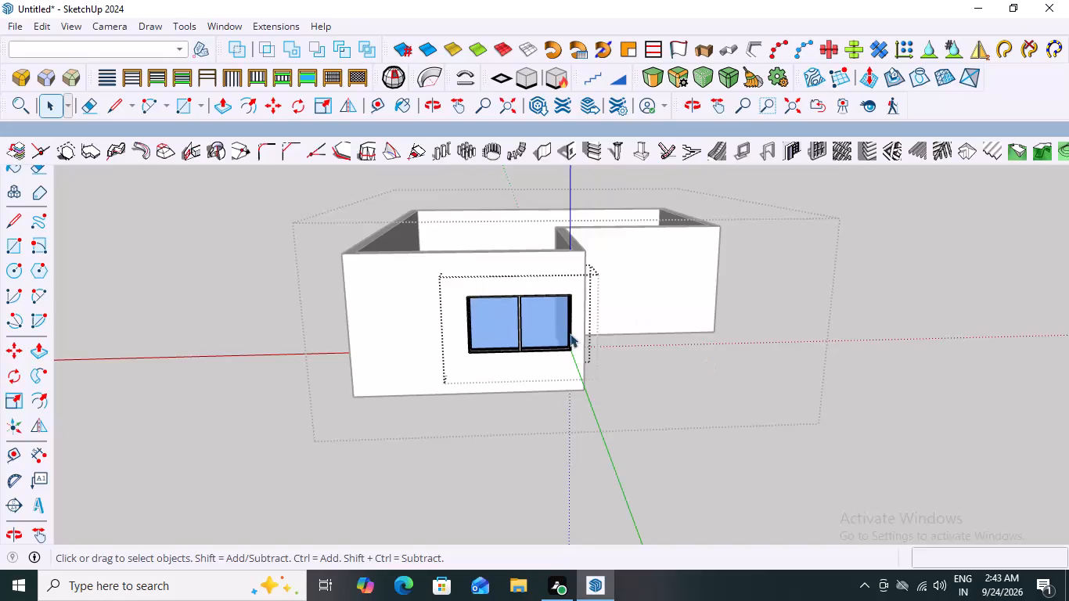
Step out of the nested window group, back to the surrounding wall group.
{"action": "scroll", "coordinate": [494, 338], "scroll_direction": "down", "scroll_amount": 2}
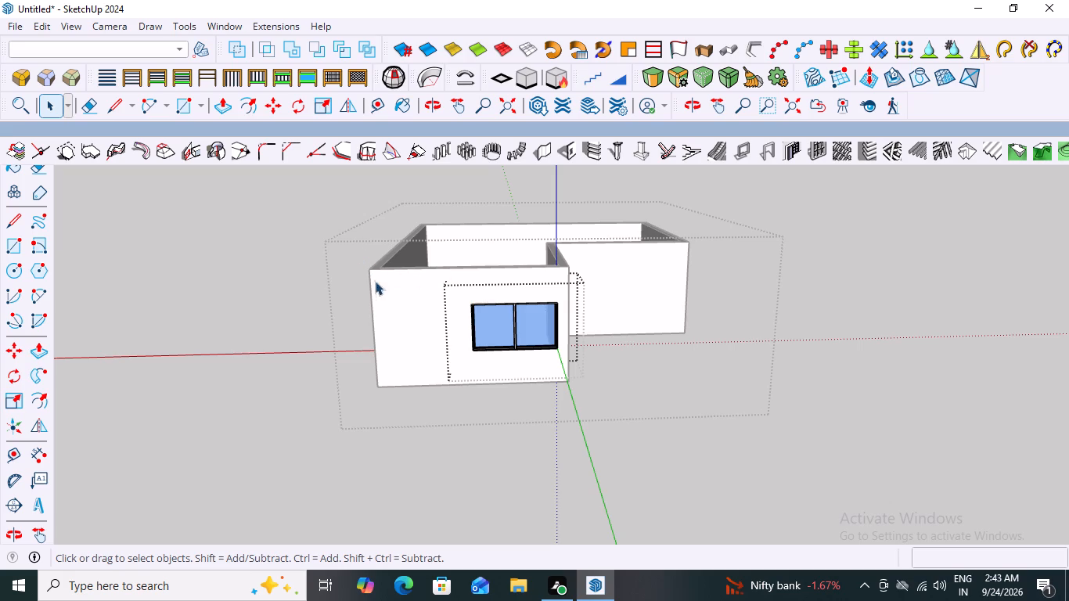
{"action": "scroll", "coordinate": [489, 318], "scroll_direction": "up", "scroll_amount": 6}
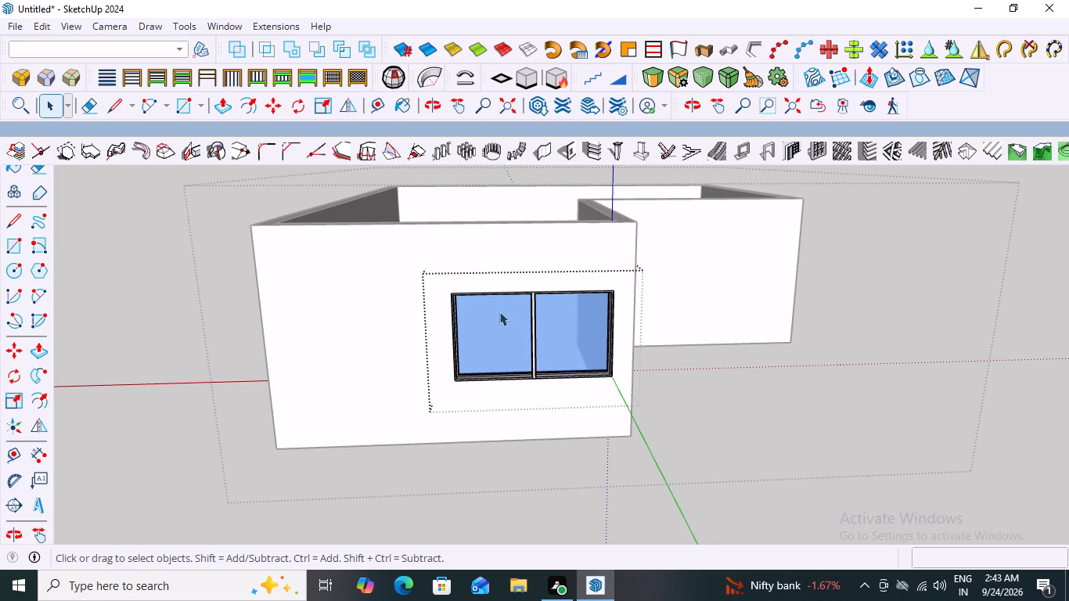
{"action": "scroll", "coordinate": [499, 311], "scroll_direction": "down", "scroll_amount": 3}
{"action": "middle_click", "coordinate": [340, 254]}
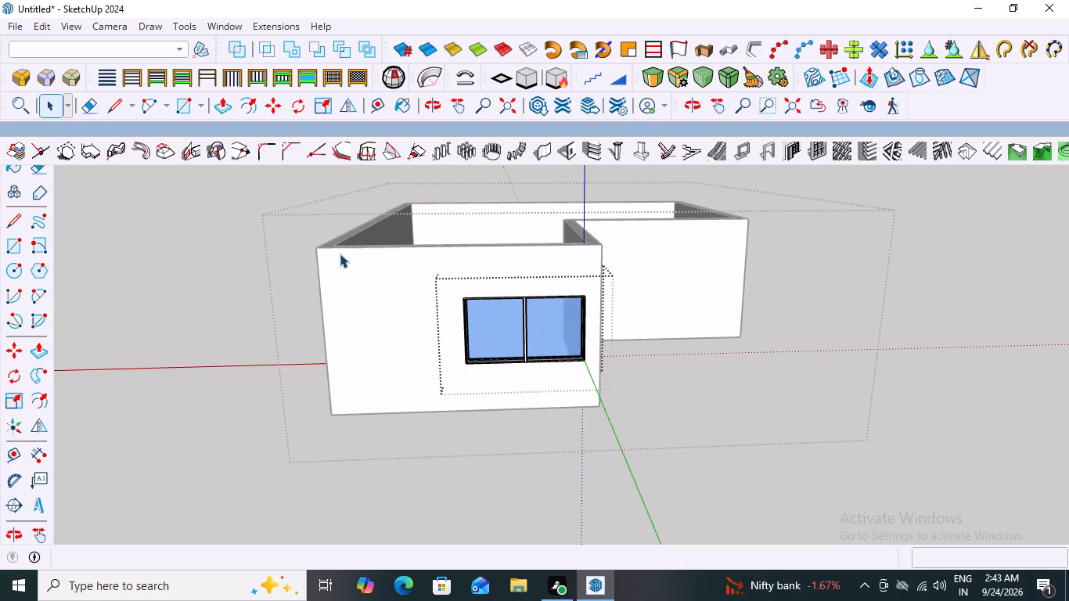
{"action": "scroll", "coordinate": [344, 311], "scroll_direction": "up", "scroll_amount": 3}
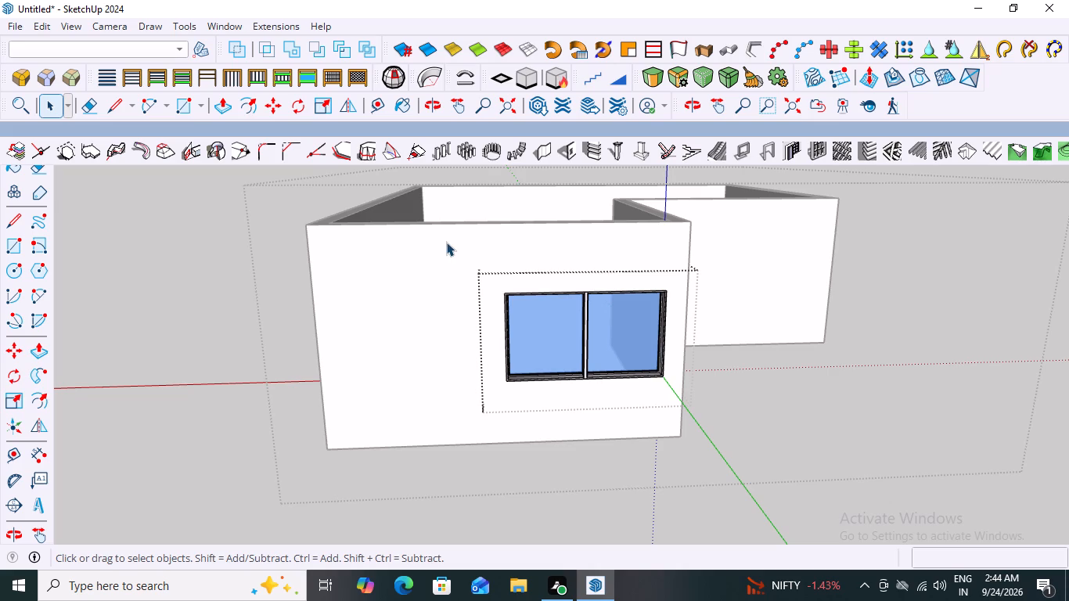
{"action": "left_click", "coordinate": [392, 263]}
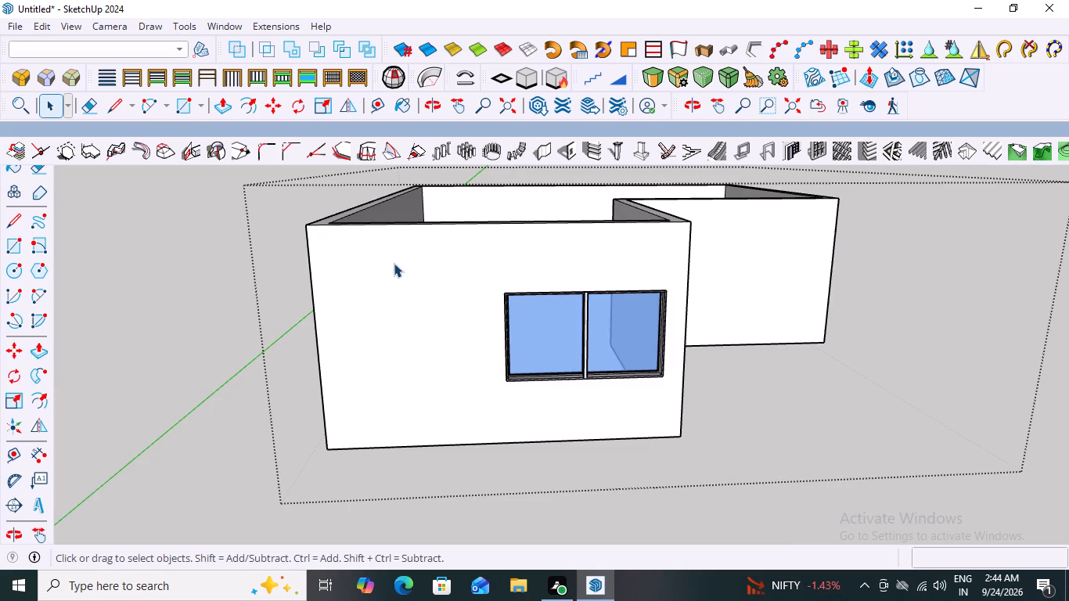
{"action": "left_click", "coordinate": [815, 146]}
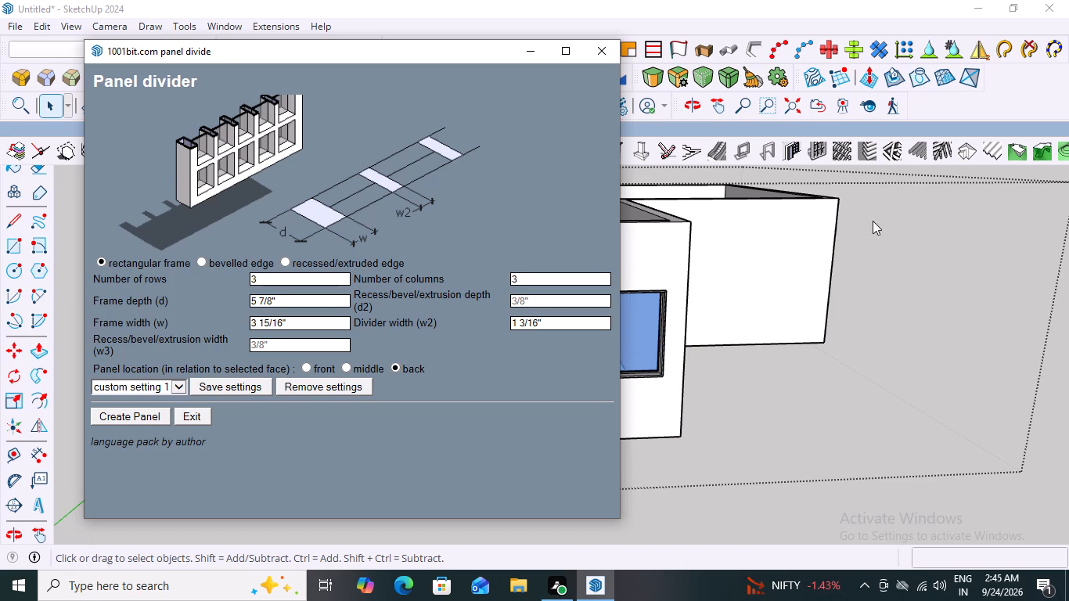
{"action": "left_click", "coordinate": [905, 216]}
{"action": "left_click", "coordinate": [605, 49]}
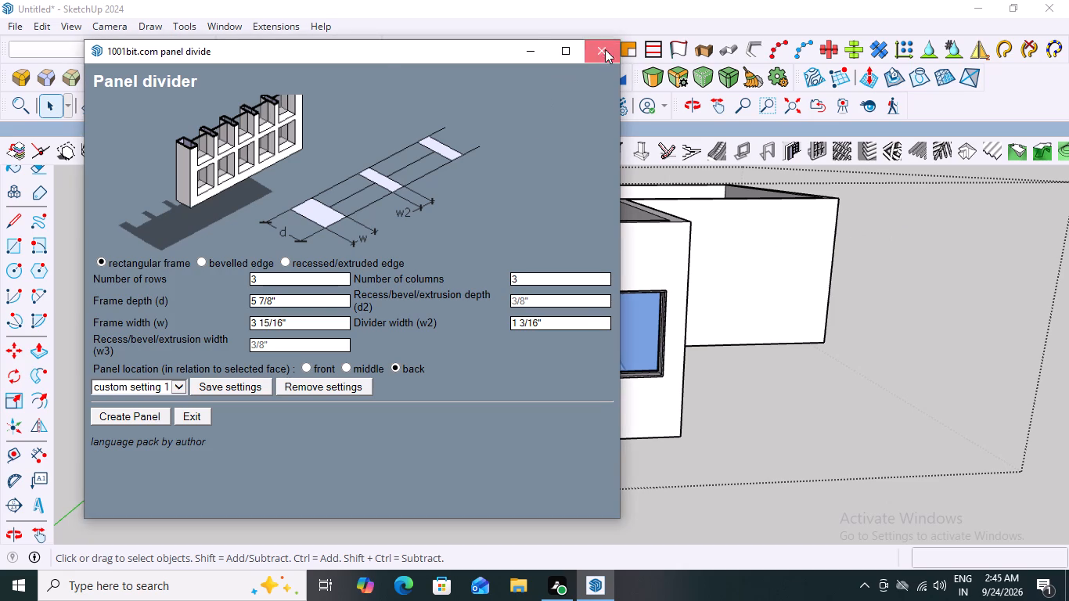
Place vertical guides on the front wall, about 1' 7 1/2" from its outer end and about 2' 5 3/8" farther along.
{"action": "key", "text": "t"}
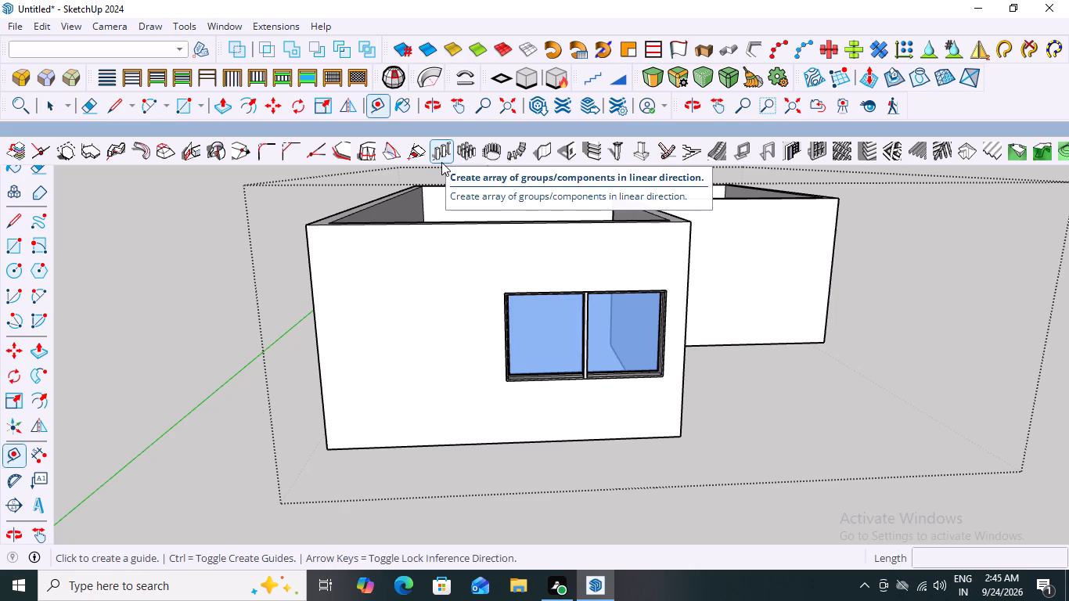
{"action": "left_click", "coordinate": [305, 266]}
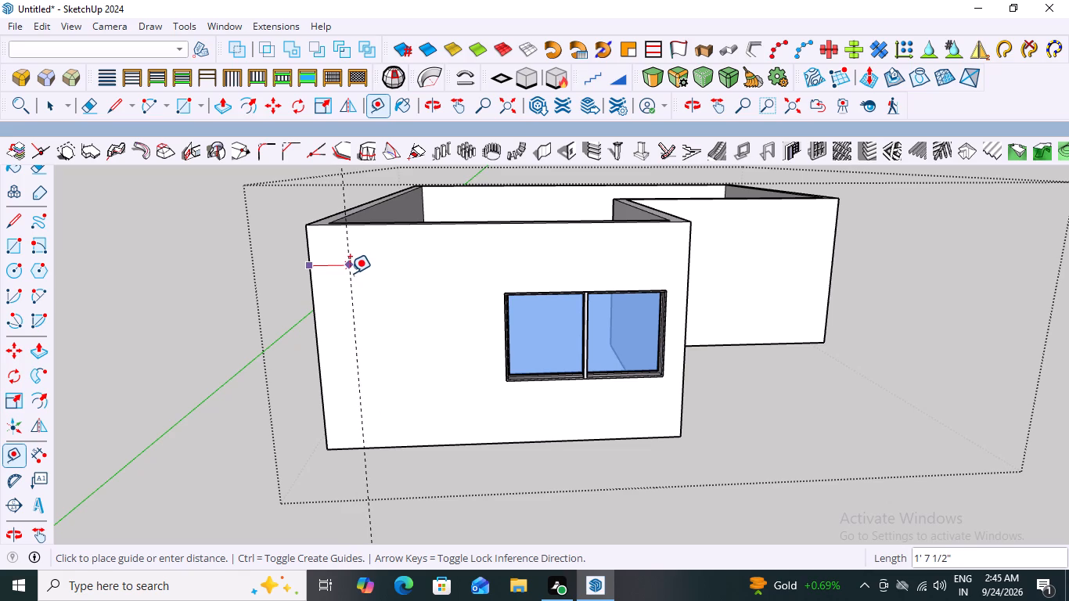
{"action": "left_click", "coordinate": [350, 273]}
{"action": "left_click", "coordinate": [346, 272]}
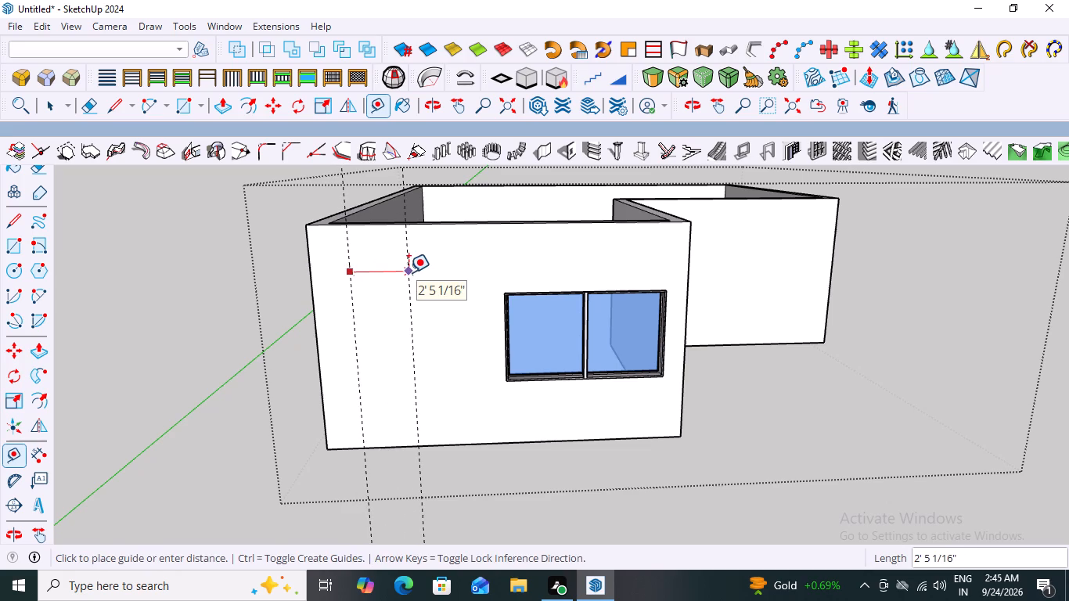
{"action": "left_click", "coordinate": [409, 275]}
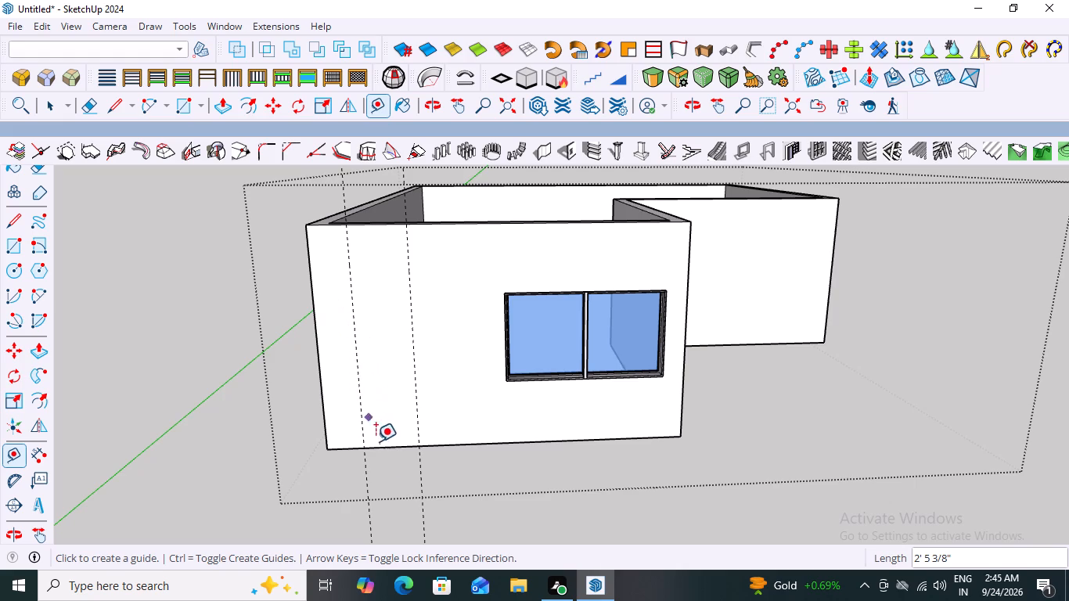
Place horizontal guides on the front wall, one just under the window's top edge and another about 1' 11 3/8" above it.
{"action": "left_click", "coordinate": [398, 446]}
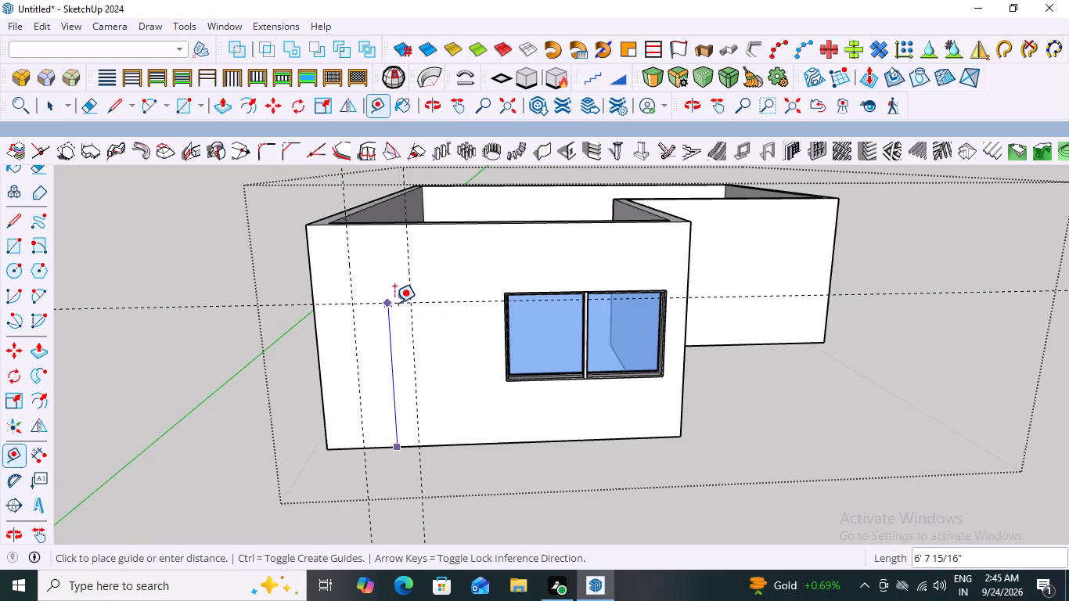
{"action": "left_click", "coordinate": [395, 299]}
{"action": "left_click", "coordinate": [395, 299]}
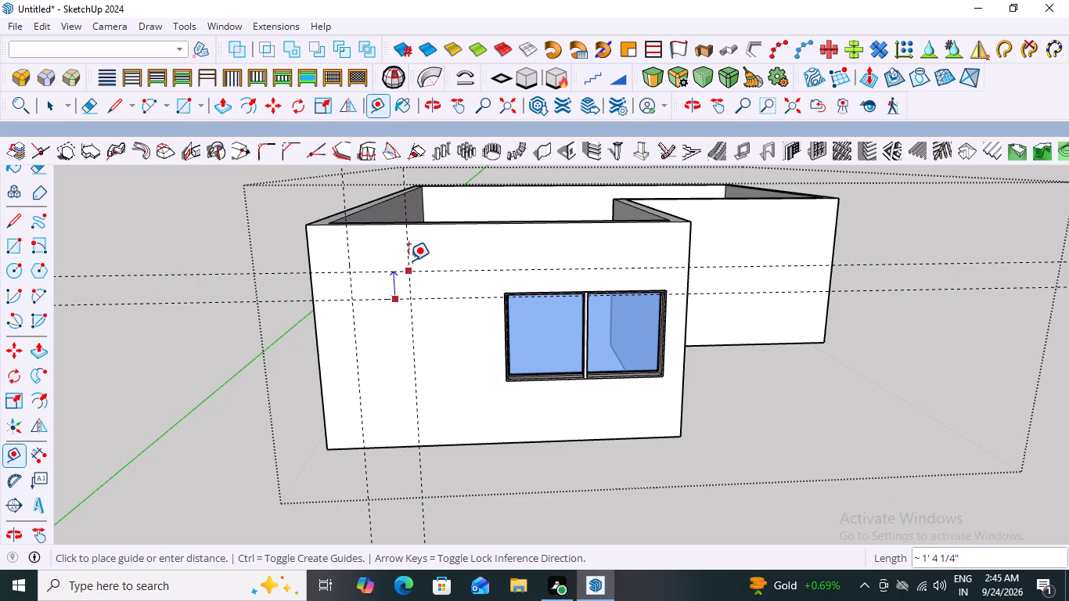
{"action": "left_click", "coordinate": [401, 254]}
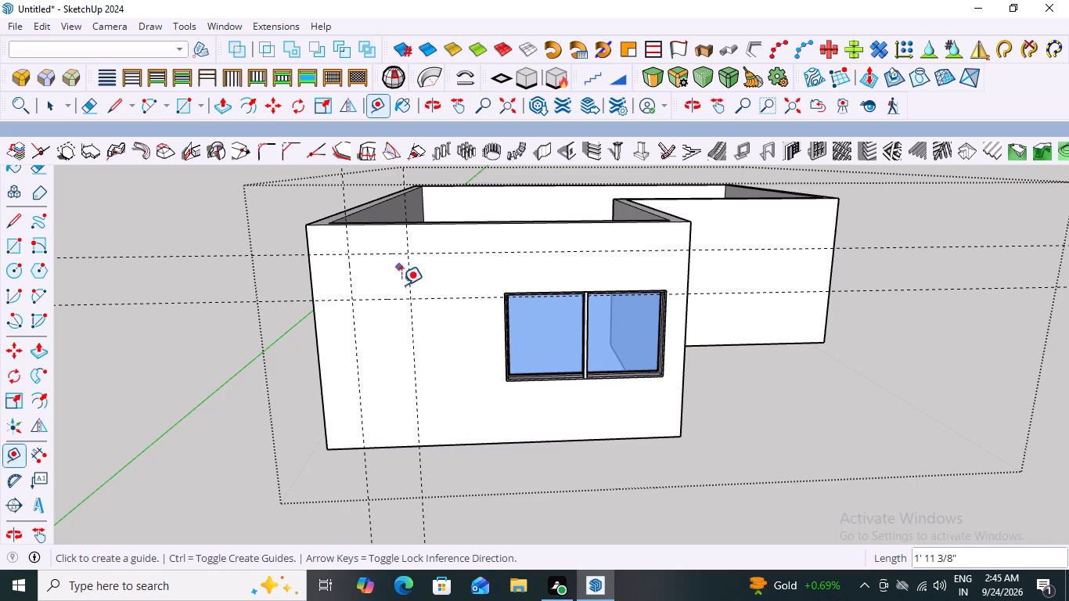
{"action": "key", "text": "space"}
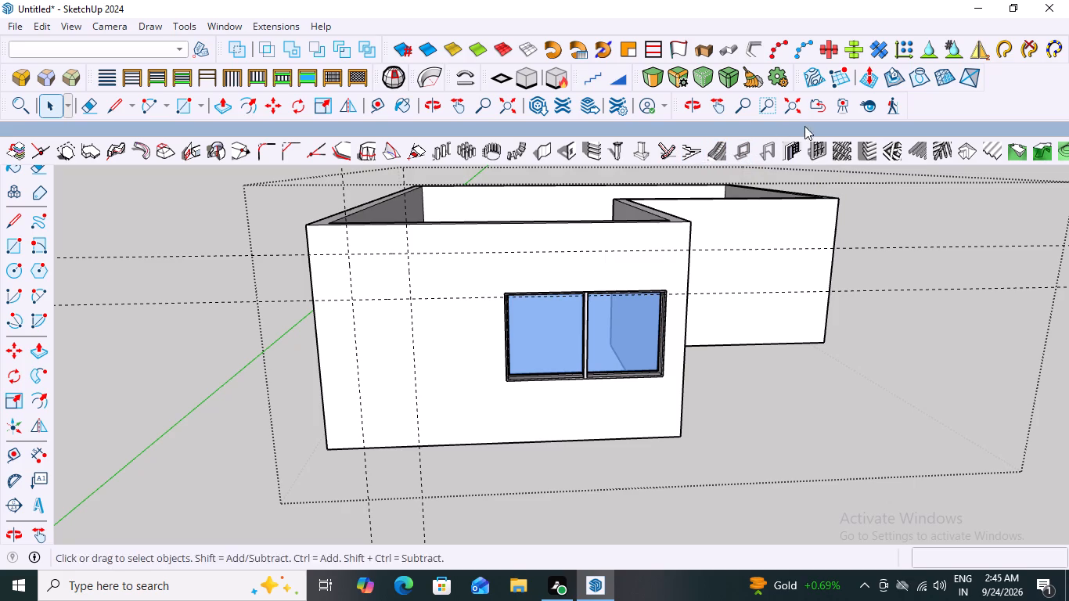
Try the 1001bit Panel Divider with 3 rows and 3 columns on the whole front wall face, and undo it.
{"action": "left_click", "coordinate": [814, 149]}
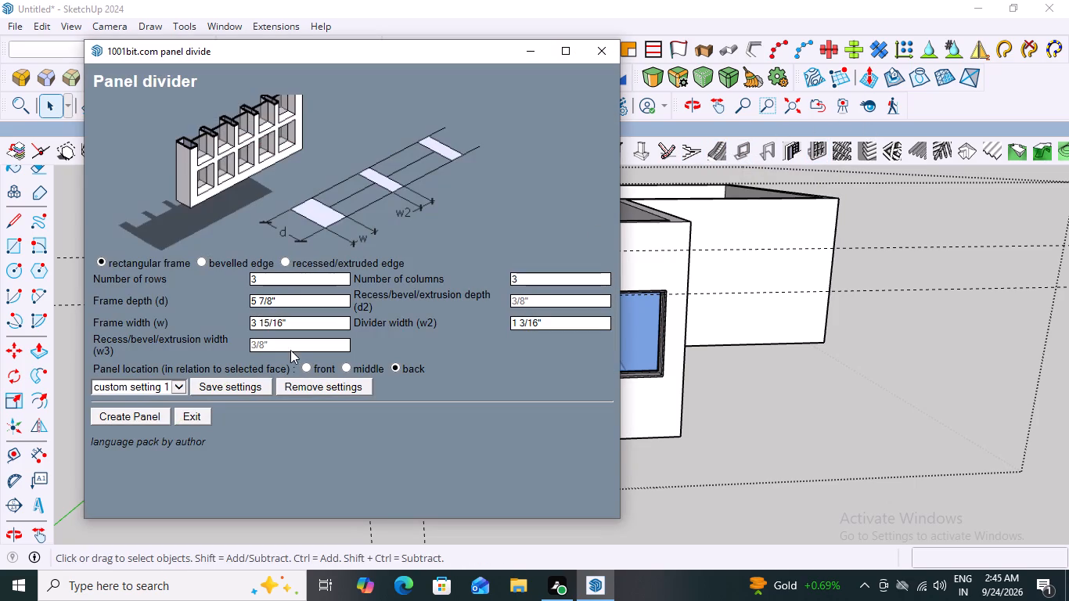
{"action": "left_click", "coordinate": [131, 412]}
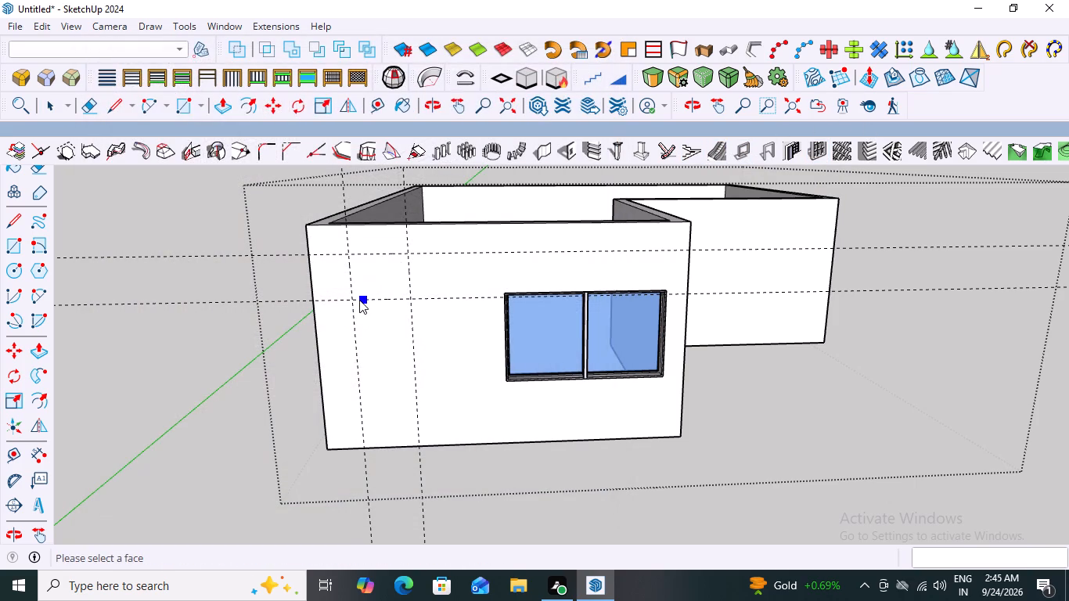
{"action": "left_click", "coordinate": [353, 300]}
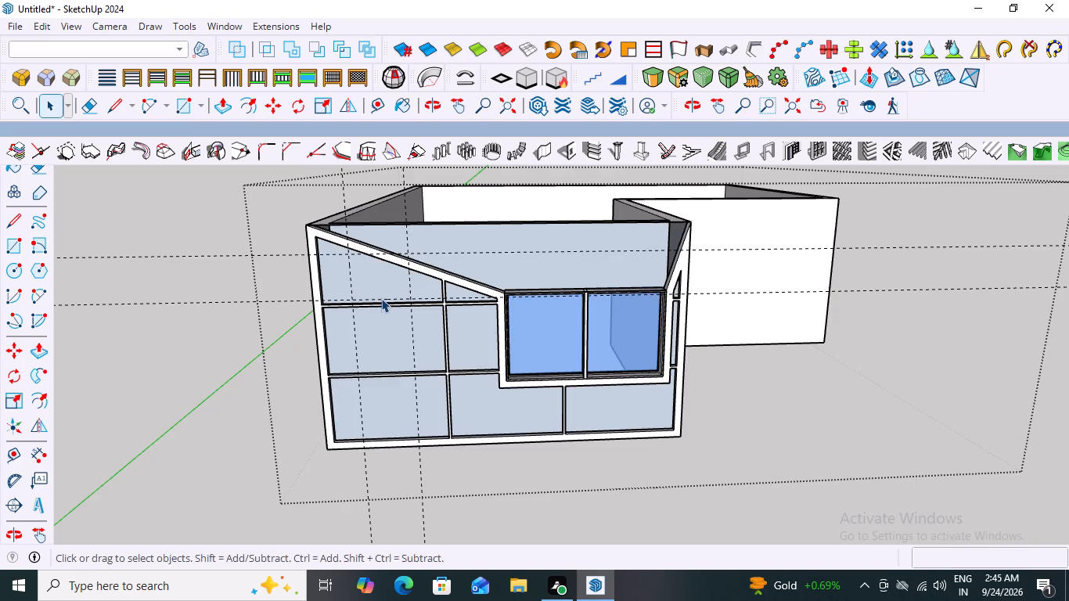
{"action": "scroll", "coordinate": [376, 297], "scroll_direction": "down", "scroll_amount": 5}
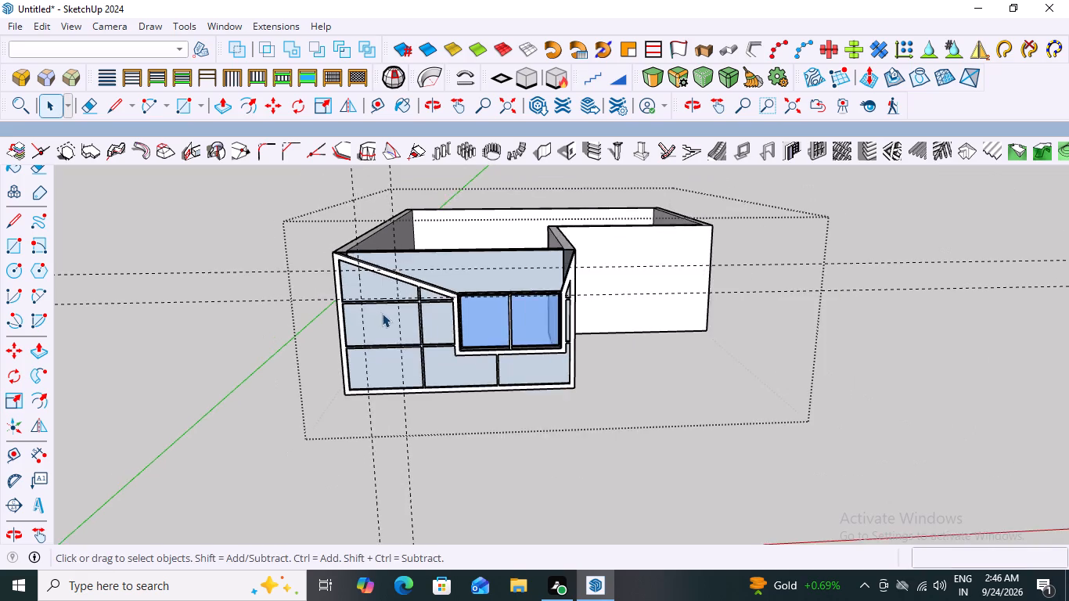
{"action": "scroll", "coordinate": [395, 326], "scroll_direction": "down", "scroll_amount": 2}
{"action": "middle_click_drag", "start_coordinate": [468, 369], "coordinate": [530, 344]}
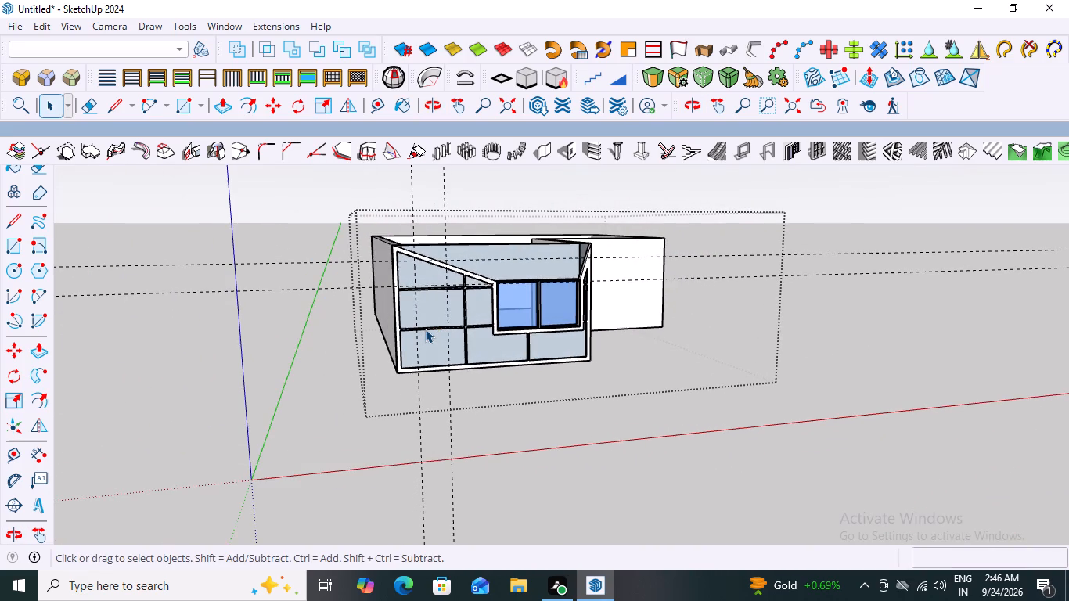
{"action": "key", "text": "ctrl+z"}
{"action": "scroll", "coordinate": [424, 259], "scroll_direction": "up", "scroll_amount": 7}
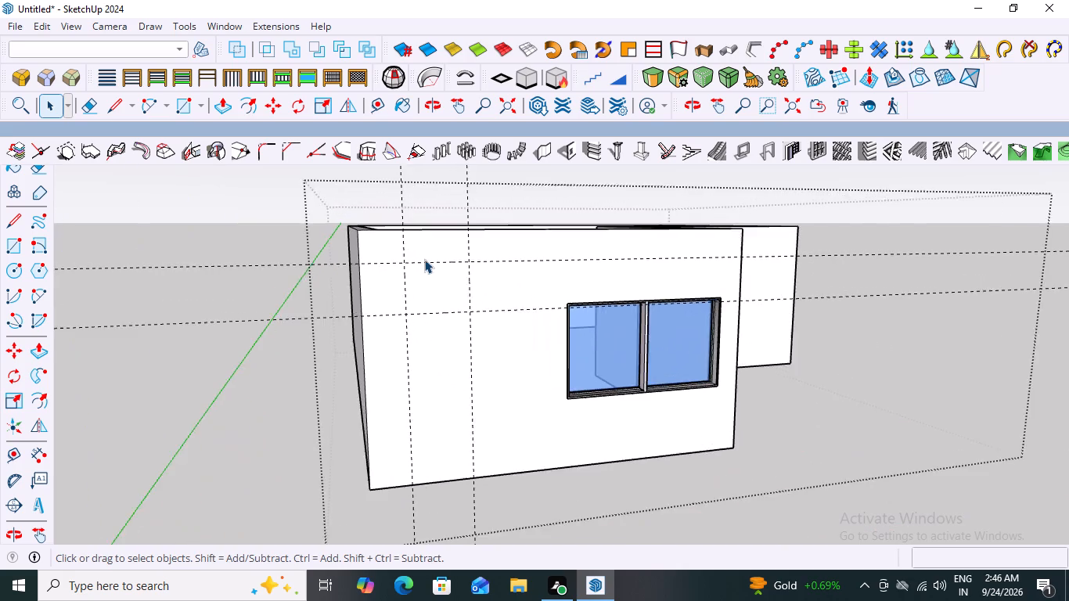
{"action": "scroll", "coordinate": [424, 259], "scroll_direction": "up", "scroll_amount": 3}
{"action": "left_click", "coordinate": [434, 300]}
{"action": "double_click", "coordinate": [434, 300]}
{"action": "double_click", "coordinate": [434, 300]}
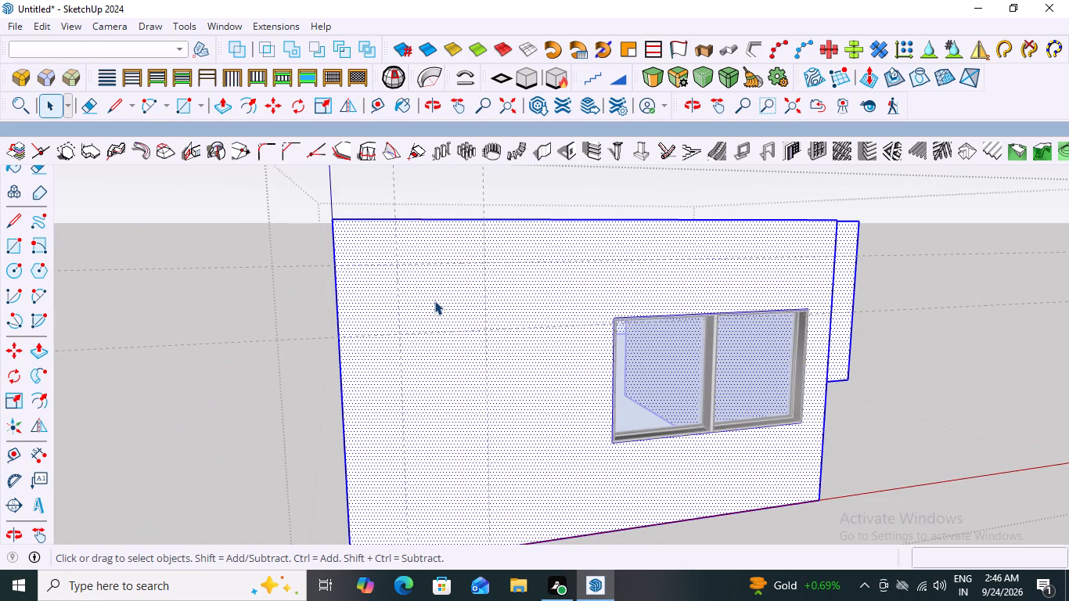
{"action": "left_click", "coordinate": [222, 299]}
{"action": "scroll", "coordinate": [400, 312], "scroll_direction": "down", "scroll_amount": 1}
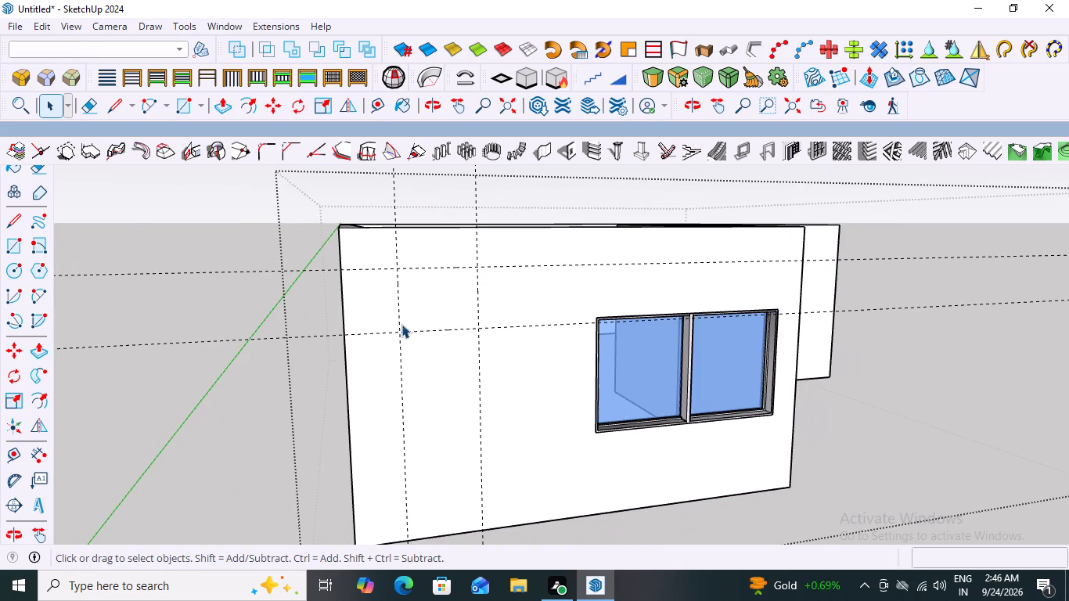
Draw a rectangle of 2' 5 3/8" by 1' 11 3/8" on the front wall between the four guide intersections.
{"action": "key", "text": "r"}
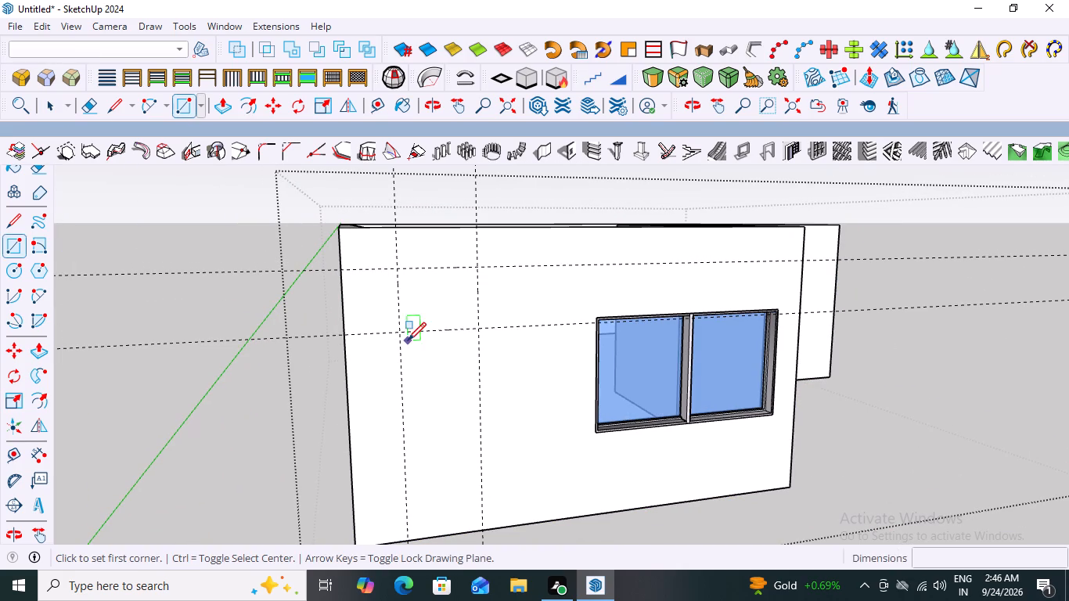
{"action": "left_click", "coordinate": [396, 272]}
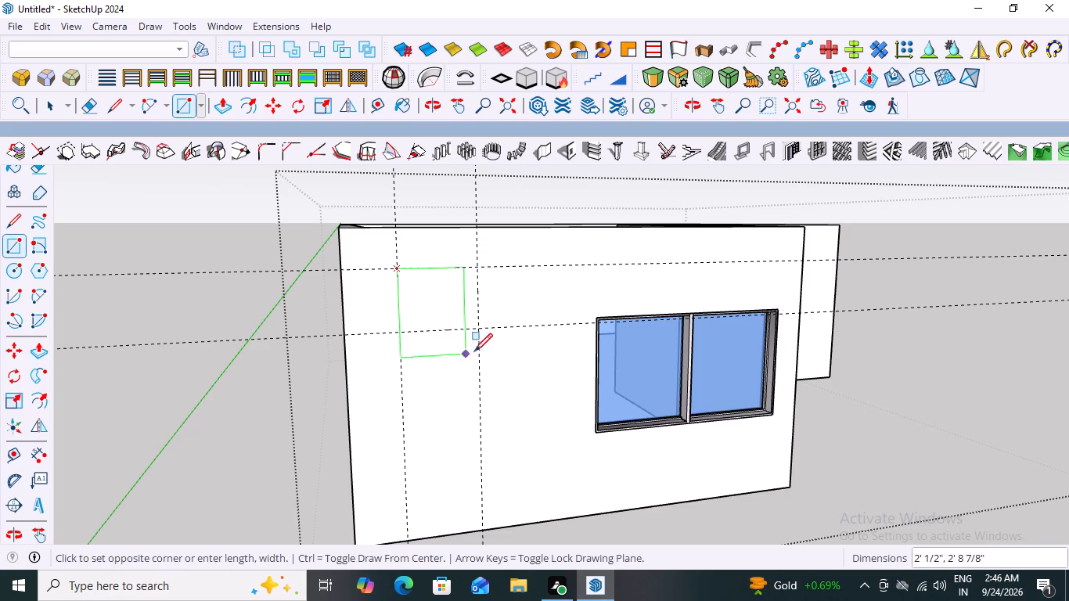
{"action": "left_click", "coordinate": [478, 332]}
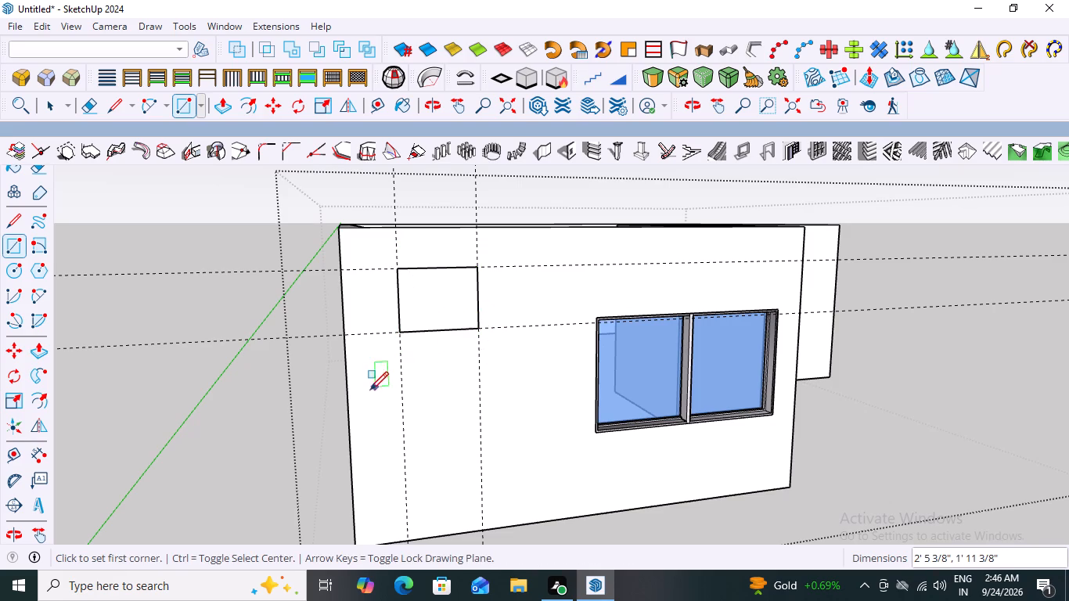
{"action": "key", "text": "space"}
Create a rectangular-frame panel with 3 rows and 3 columns on the new rectangle's face using the 1001bit Panel Divider.
{"action": "left_click", "coordinate": [438, 311]}
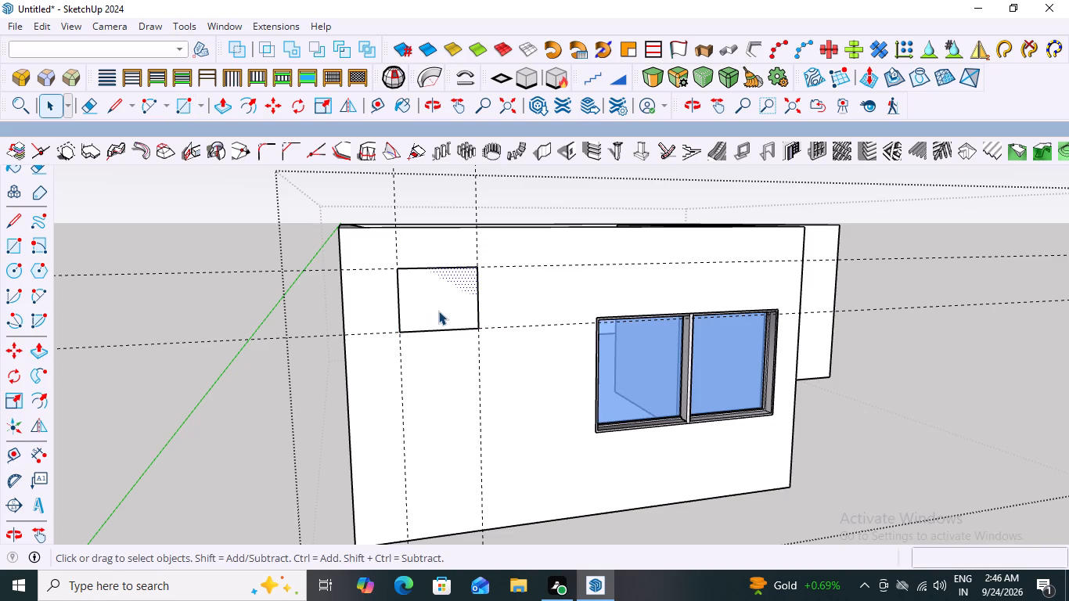
{"action": "left_click", "coordinate": [818, 157]}
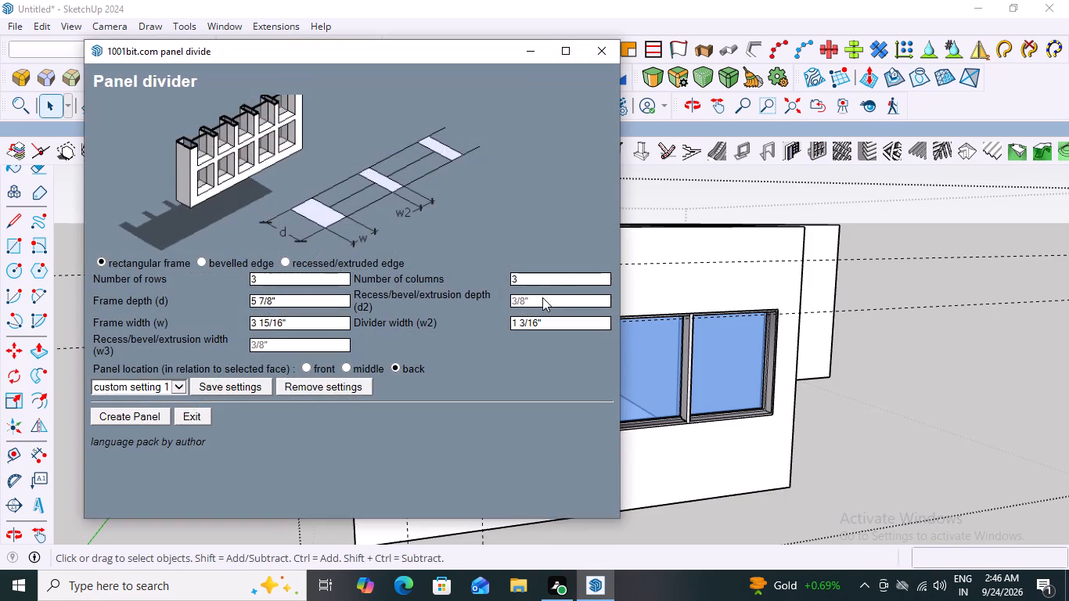
{"action": "left_click", "coordinate": [136, 417]}
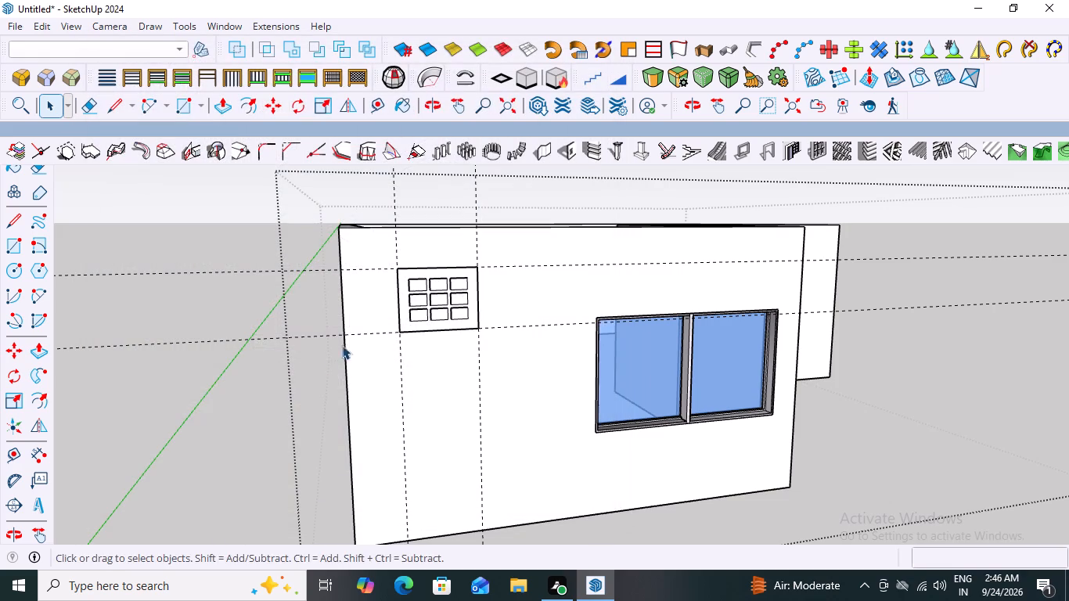
Examine the new divided panel on the front wall up close and from several angles, including the whole building.
{"action": "scroll", "coordinate": [483, 307], "scroll_direction": "up", "scroll_amount": 8}
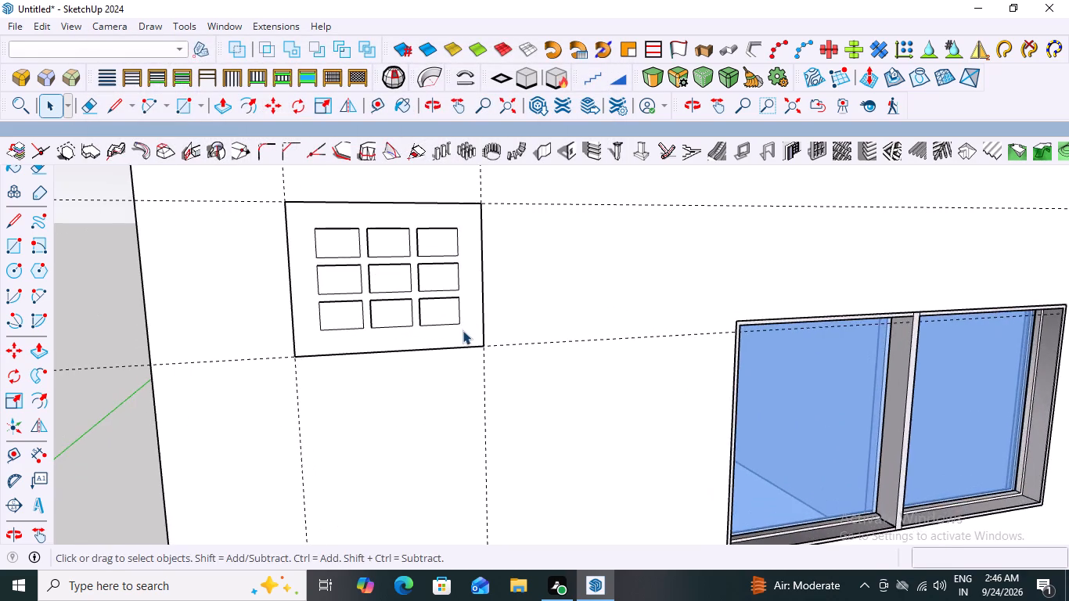
{"action": "middle_click_drag", "start_coordinate": [463, 332], "coordinate": [483, 337]}
{"action": "scroll", "coordinate": [483, 337], "scroll_direction": "up", "scroll_amount": 1}
{"action": "scroll", "coordinate": [470, 339], "scroll_direction": "down", "scroll_amount": 1}
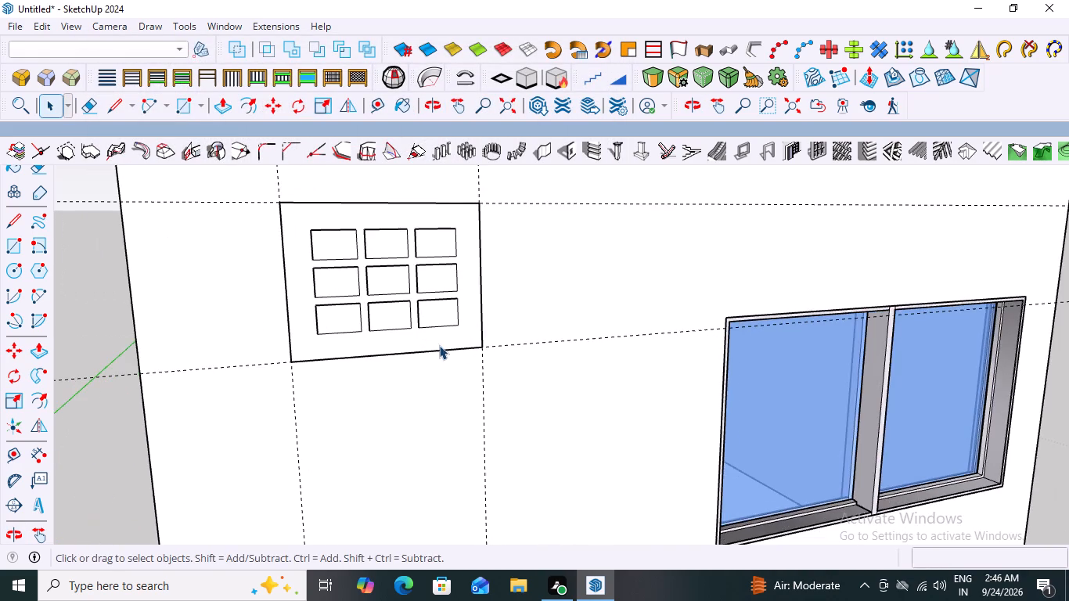
{"action": "scroll", "coordinate": [439, 345], "scroll_direction": "down", "scroll_amount": 7}
{"action": "middle_click_drag", "start_coordinate": [498, 355], "coordinate": [449, 335]}
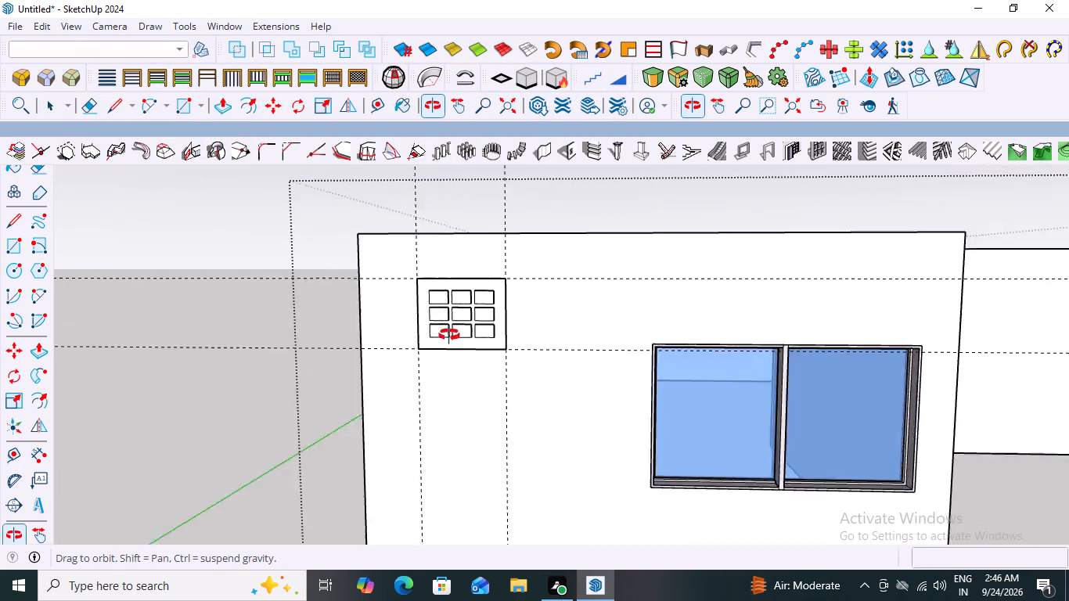
{"action": "middle_click_drag", "start_coordinate": [449, 335], "coordinate": [405, 381]}
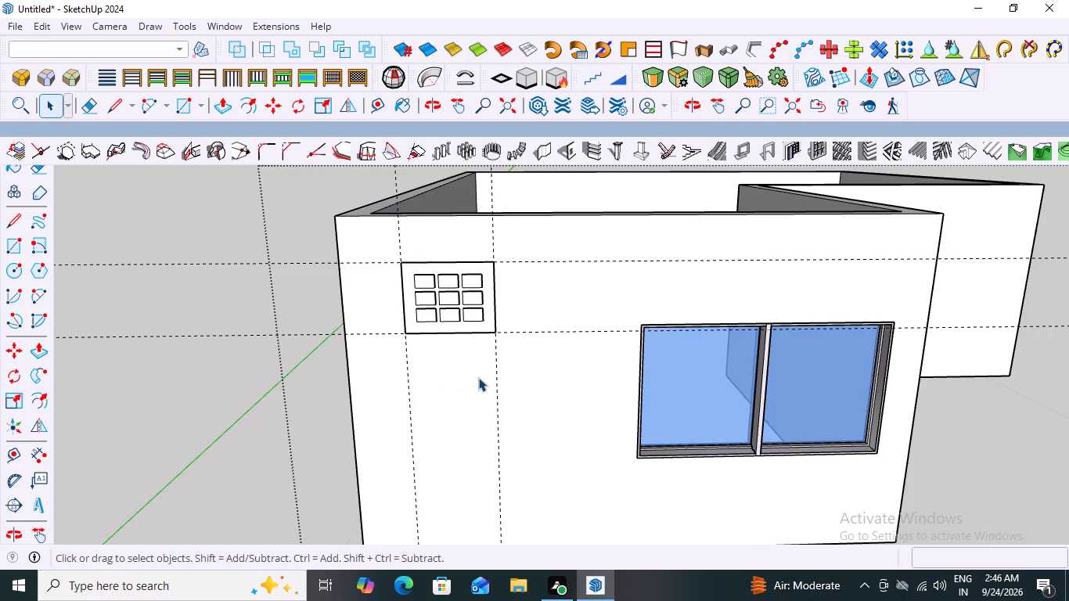
{"action": "scroll", "coordinate": [452, 299], "scroll_direction": "up", "scroll_amount": 4}
{"action": "middle_click_drag", "start_coordinate": [497, 363], "coordinate": [542, 352]}
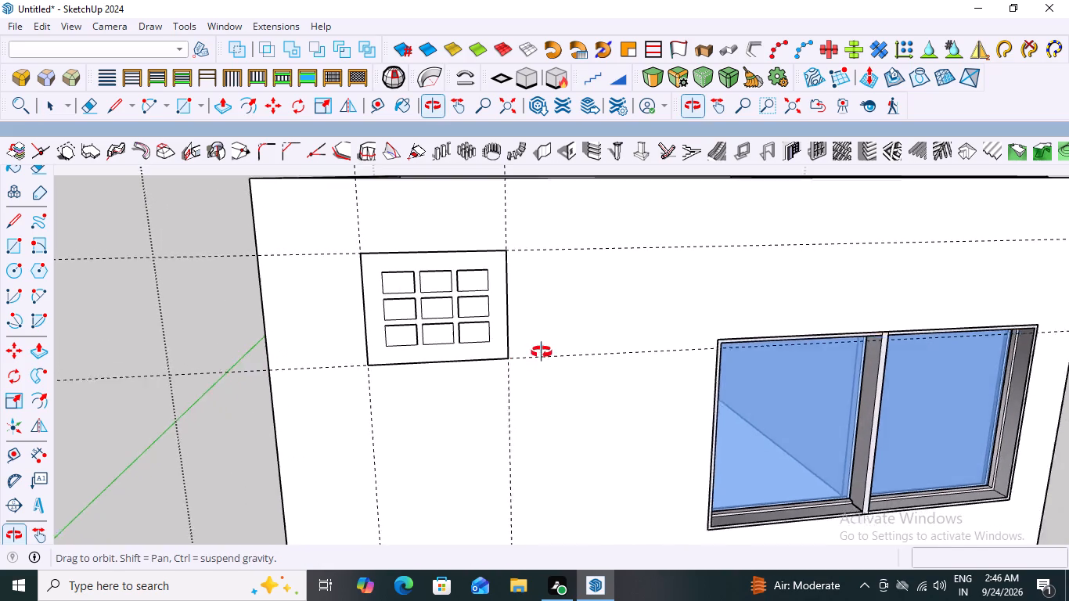
{"action": "middle_click_drag", "start_coordinate": [542, 352], "coordinate": [549, 351]}
{"action": "scroll", "coordinate": [473, 356], "scroll_direction": "down", "scroll_amount": 10}
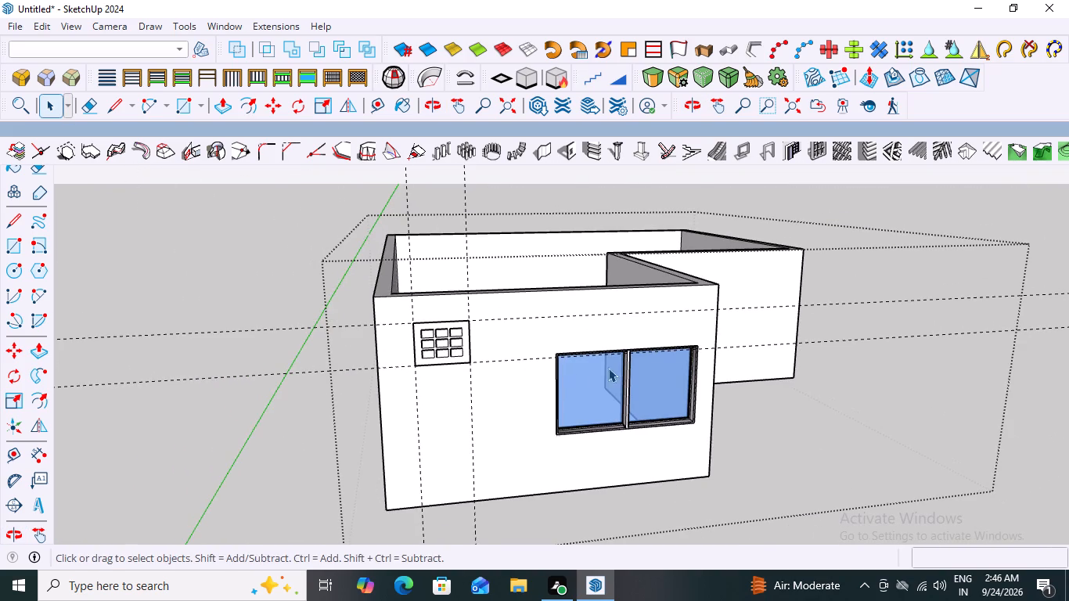
Inspect the 3-by-3 divided panel on the front wall up close and undo its creation.
{"action": "middle_click_drag", "start_coordinate": [589, 370], "coordinate": [520, 376]}
{"action": "scroll", "coordinate": [375, 334], "scroll_direction": "up", "scroll_amount": 8}
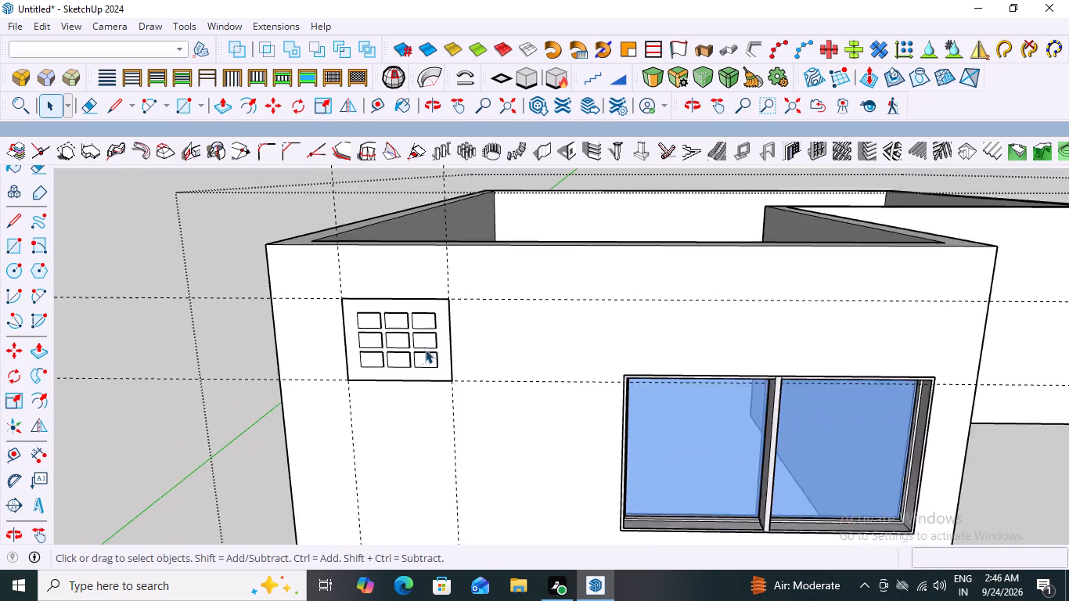
{"action": "scroll", "coordinate": [425, 349], "scroll_direction": "up", "scroll_amount": 4}
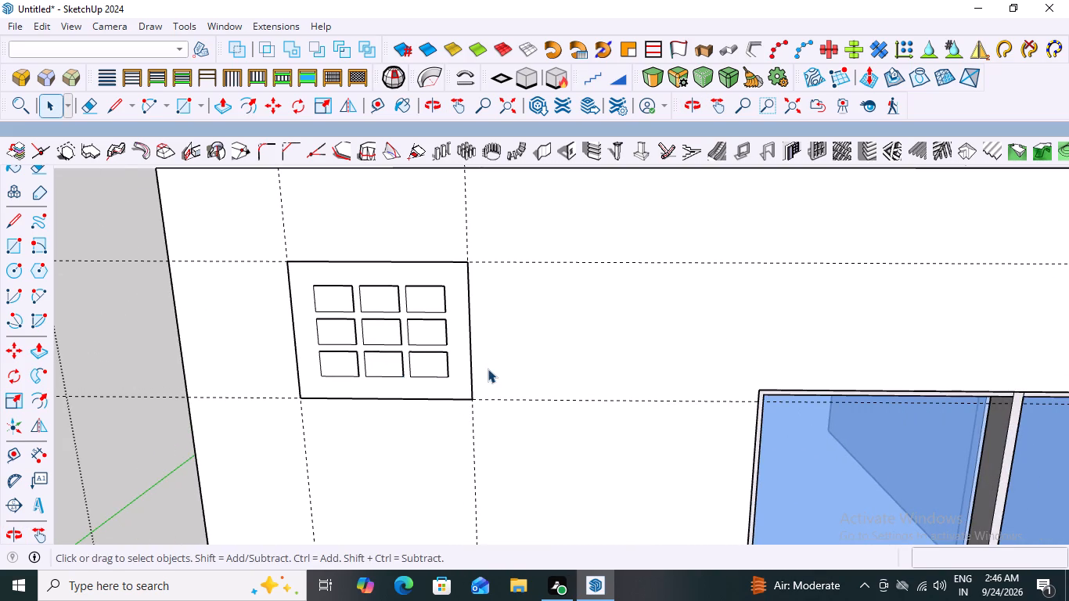
{"action": "scroll", "coordinate": [375, 373], "scroll_direction": "up", "scroll_amount": 3}
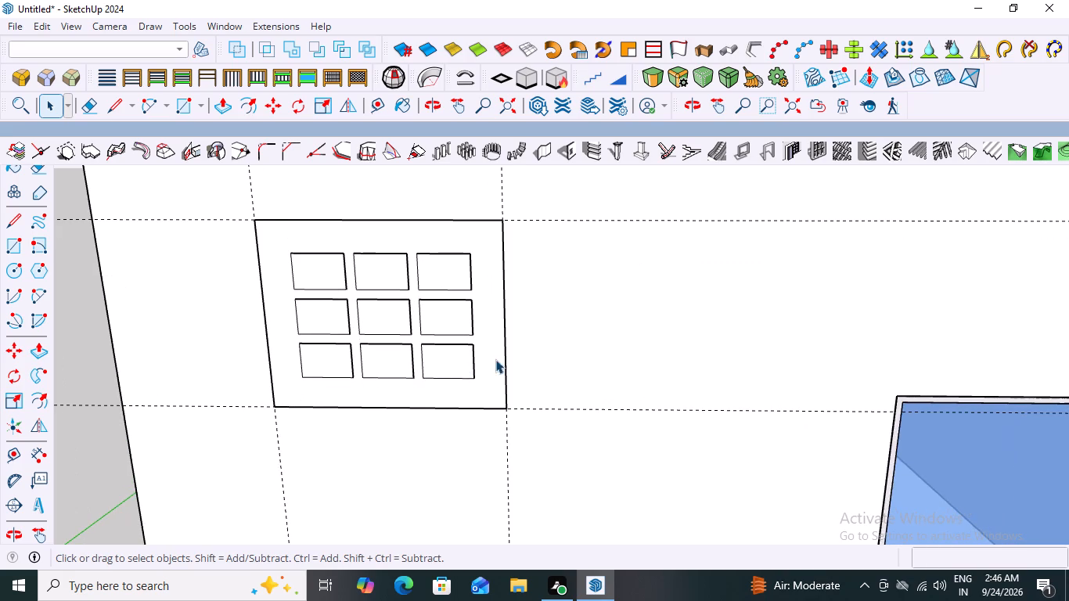
{"action": "scroll", "coordinate": [499, 359], "scroll_direction": "down", "scroll_amount": 11}
{"action": "middle_click_drag", "start_coordinate": [441, 391], "coordinate": [509, 371]}
{"action": "scroll", "coordinate": [455, 376], "scroll_direction": "up", "scroll_amount": 5}
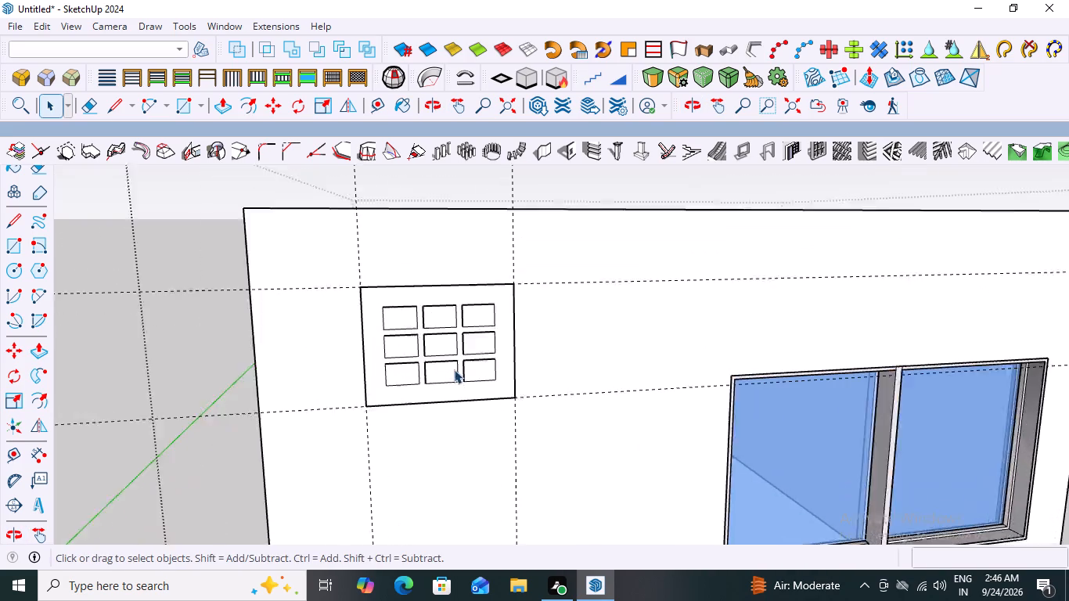
{"action": "scroll", "coordinate": [454, 369], "scroll_direction": "up", "scroll_amount": 2}
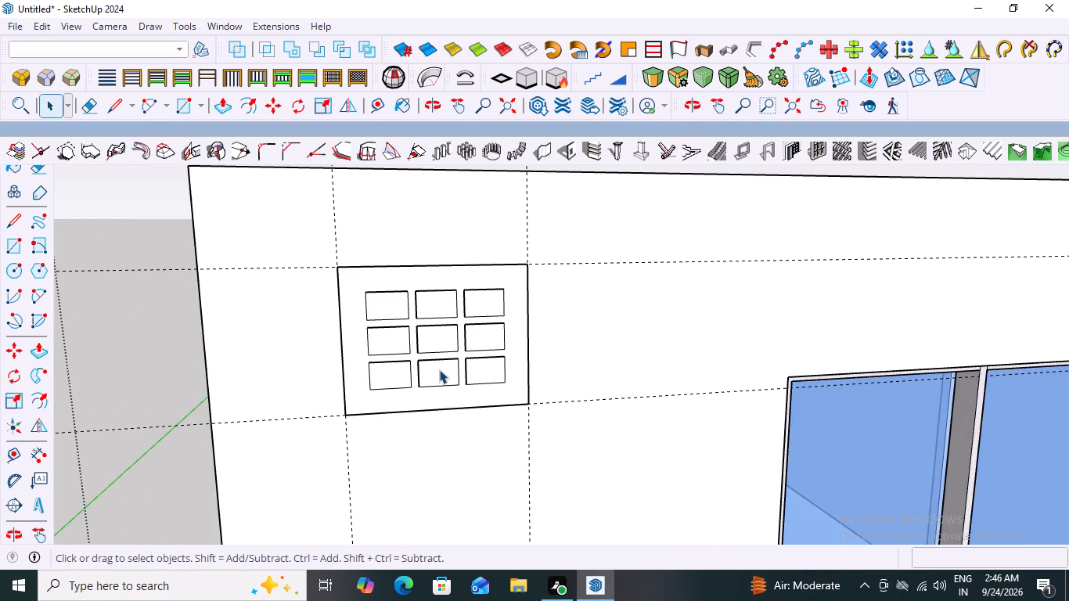
{"action": "key", "text": "ctrl+z"}
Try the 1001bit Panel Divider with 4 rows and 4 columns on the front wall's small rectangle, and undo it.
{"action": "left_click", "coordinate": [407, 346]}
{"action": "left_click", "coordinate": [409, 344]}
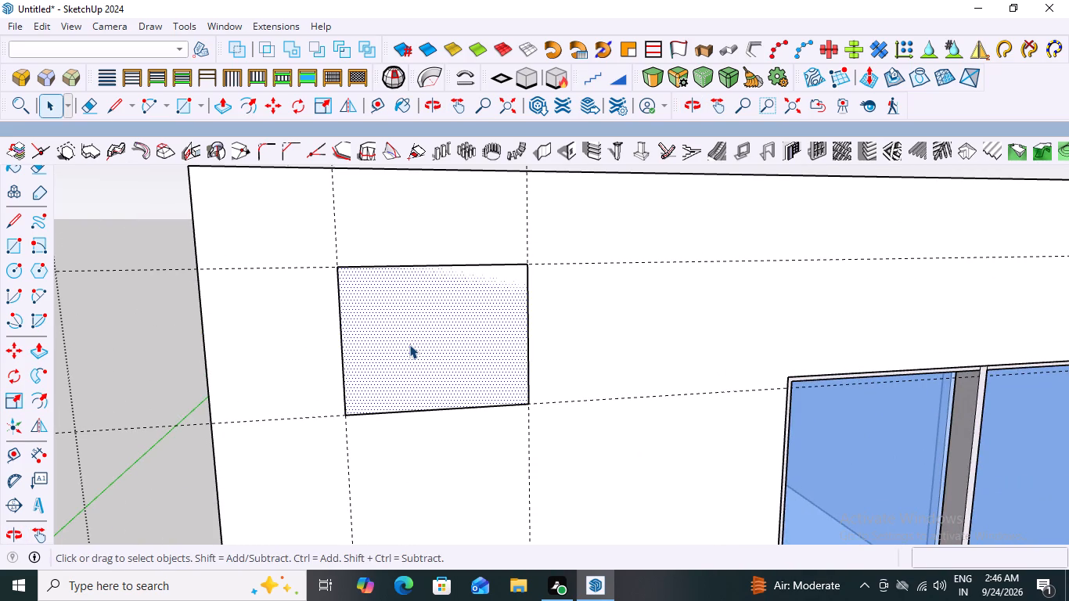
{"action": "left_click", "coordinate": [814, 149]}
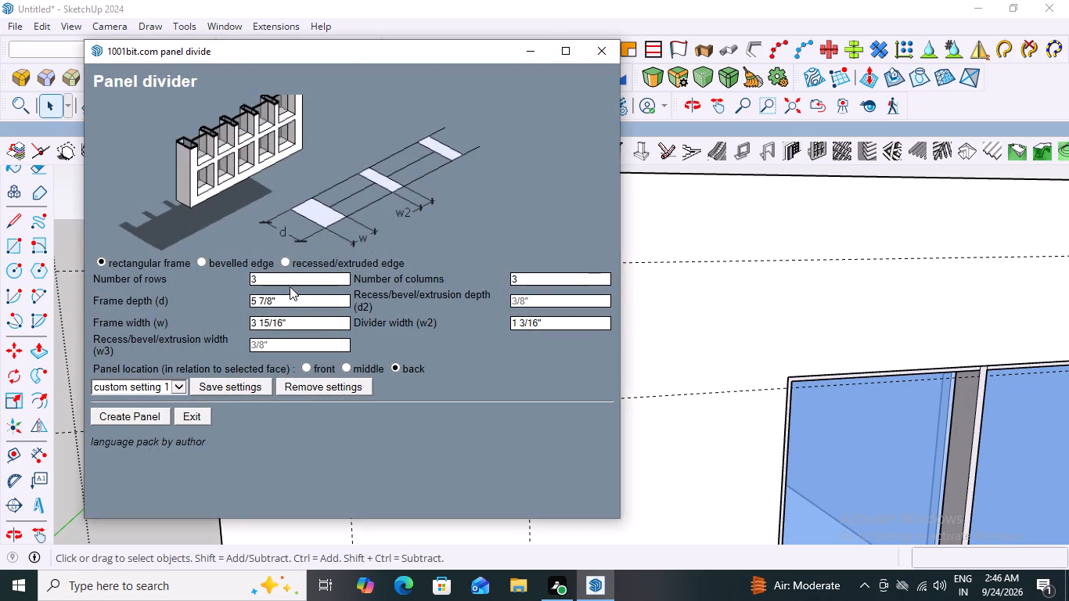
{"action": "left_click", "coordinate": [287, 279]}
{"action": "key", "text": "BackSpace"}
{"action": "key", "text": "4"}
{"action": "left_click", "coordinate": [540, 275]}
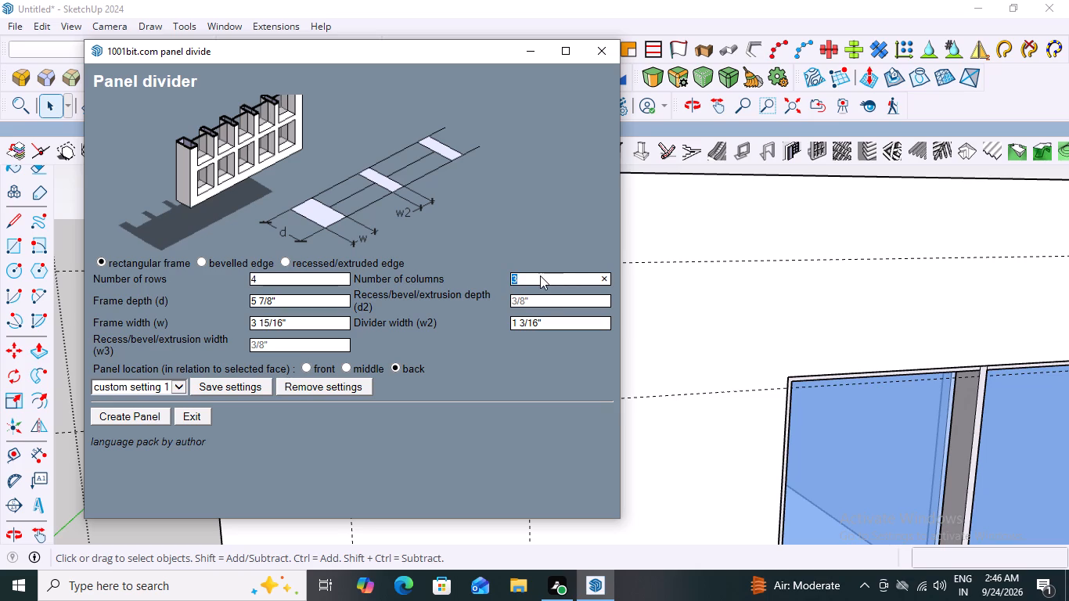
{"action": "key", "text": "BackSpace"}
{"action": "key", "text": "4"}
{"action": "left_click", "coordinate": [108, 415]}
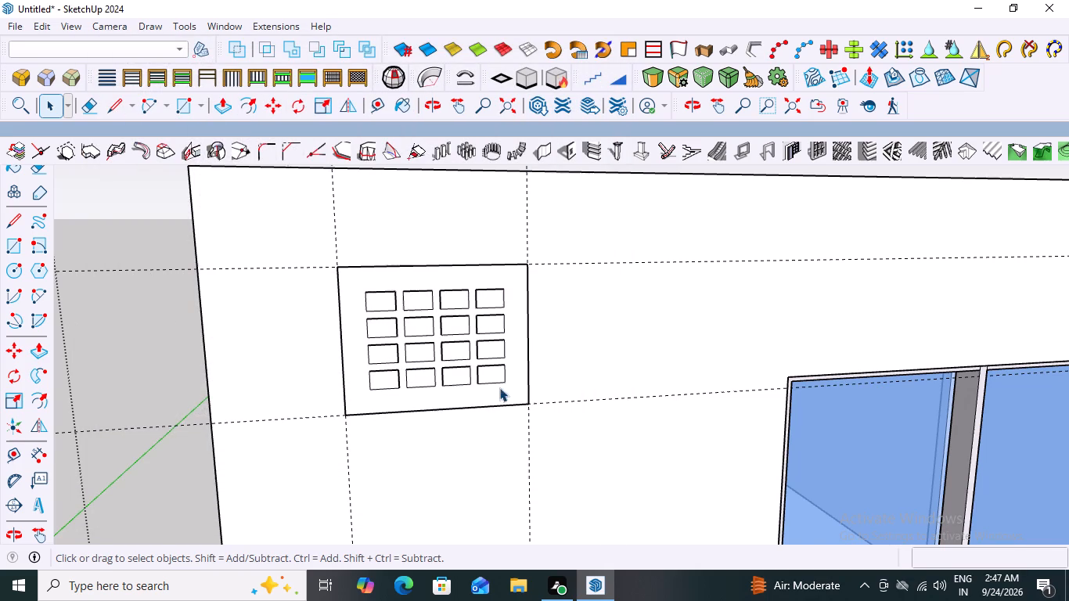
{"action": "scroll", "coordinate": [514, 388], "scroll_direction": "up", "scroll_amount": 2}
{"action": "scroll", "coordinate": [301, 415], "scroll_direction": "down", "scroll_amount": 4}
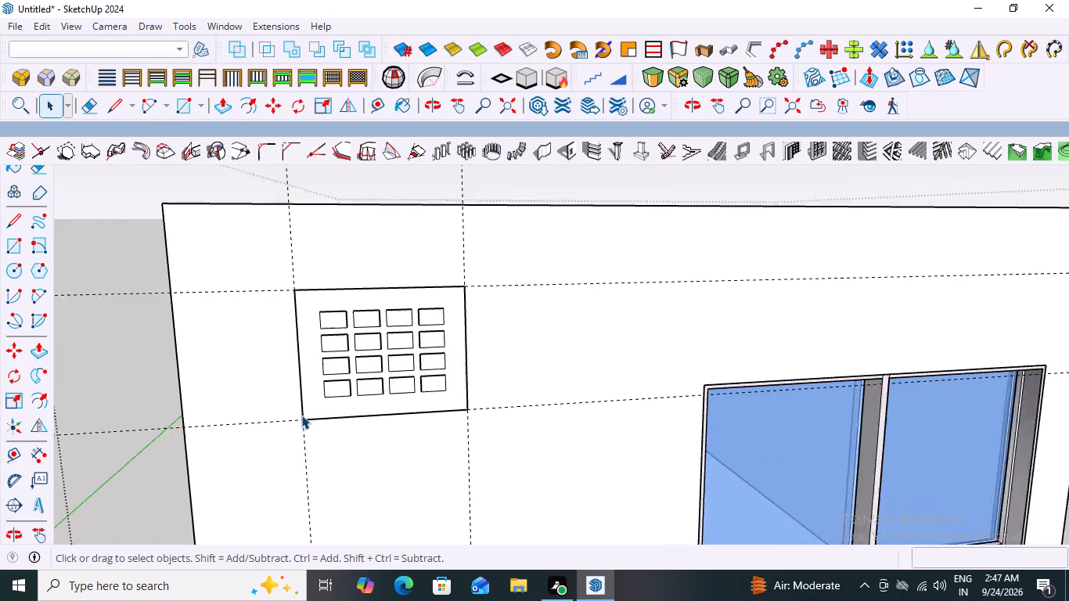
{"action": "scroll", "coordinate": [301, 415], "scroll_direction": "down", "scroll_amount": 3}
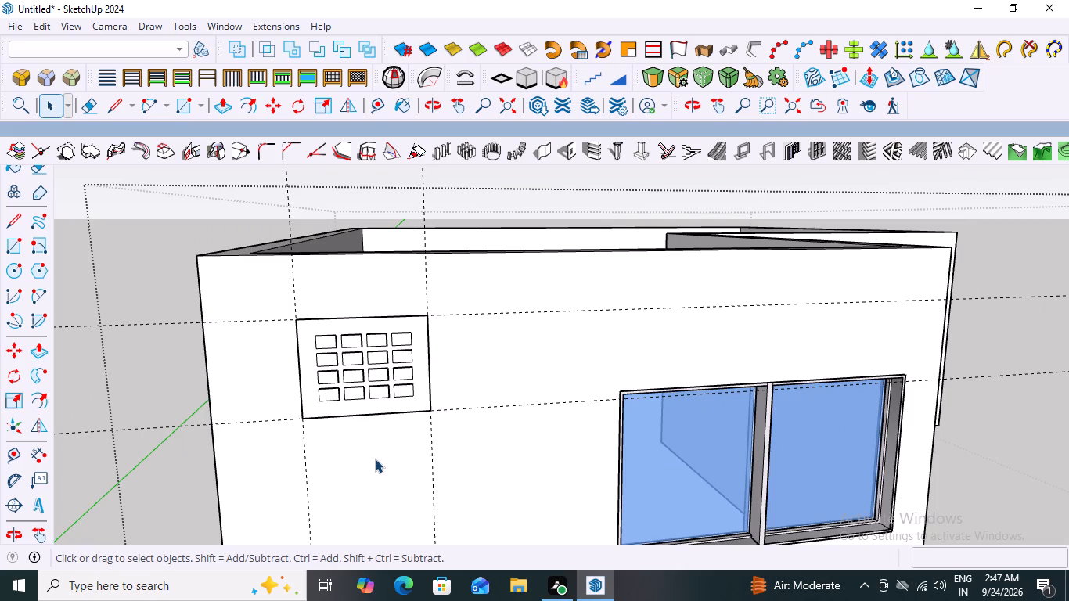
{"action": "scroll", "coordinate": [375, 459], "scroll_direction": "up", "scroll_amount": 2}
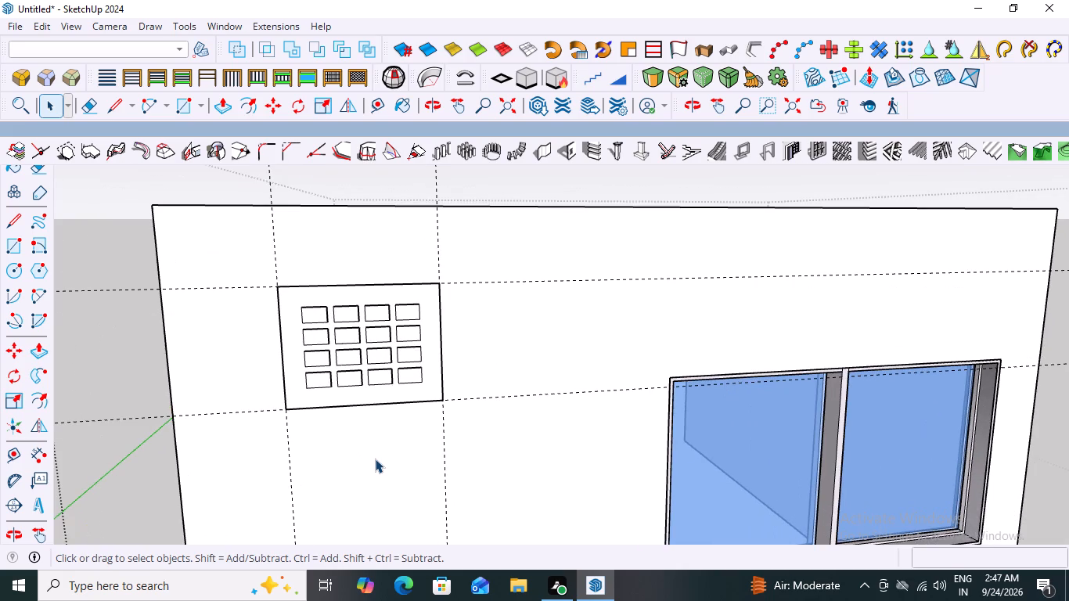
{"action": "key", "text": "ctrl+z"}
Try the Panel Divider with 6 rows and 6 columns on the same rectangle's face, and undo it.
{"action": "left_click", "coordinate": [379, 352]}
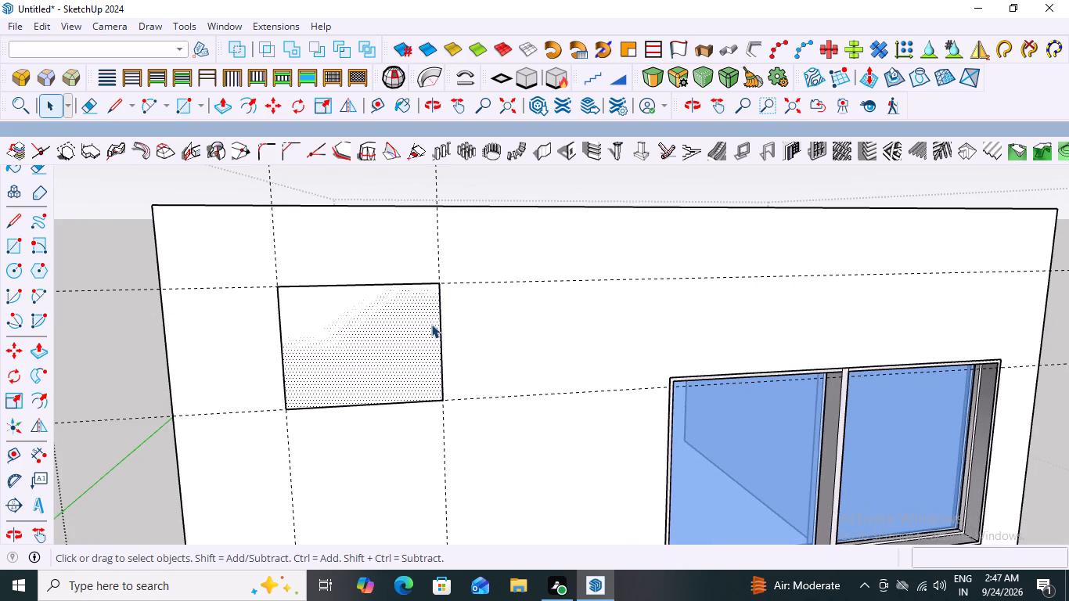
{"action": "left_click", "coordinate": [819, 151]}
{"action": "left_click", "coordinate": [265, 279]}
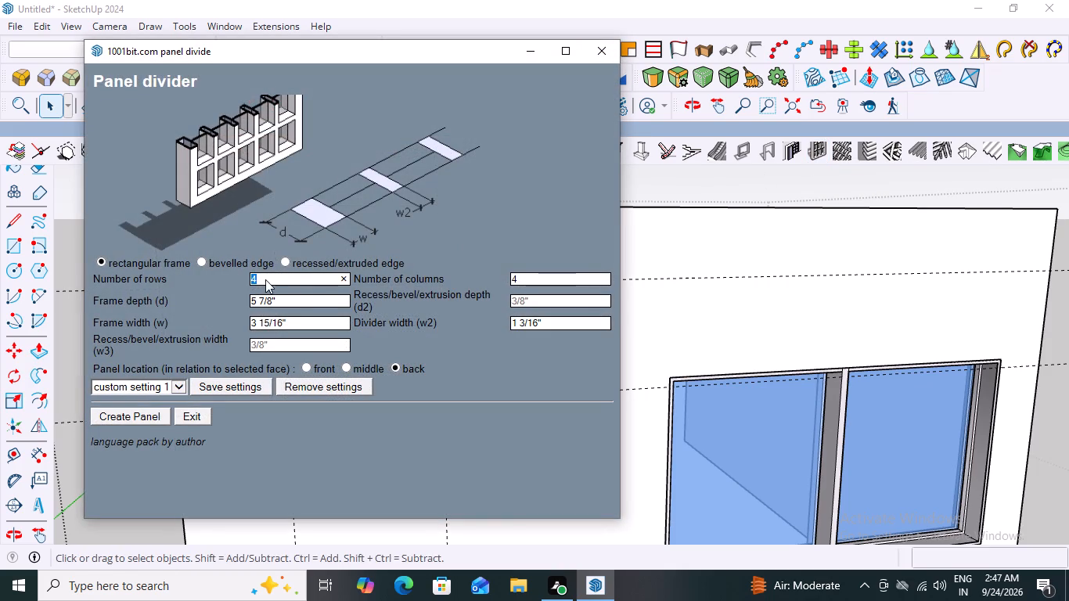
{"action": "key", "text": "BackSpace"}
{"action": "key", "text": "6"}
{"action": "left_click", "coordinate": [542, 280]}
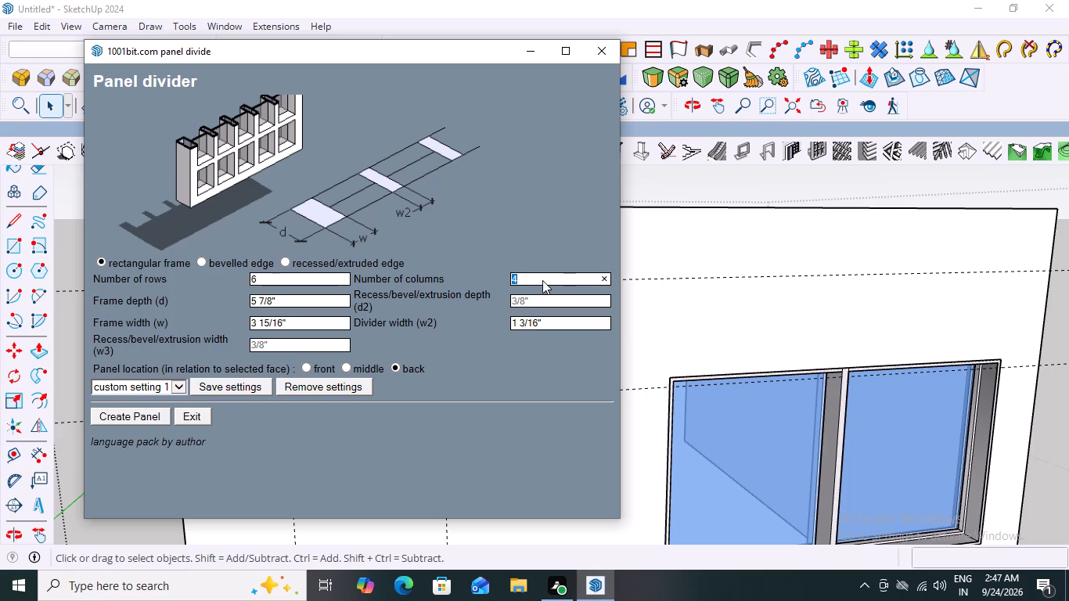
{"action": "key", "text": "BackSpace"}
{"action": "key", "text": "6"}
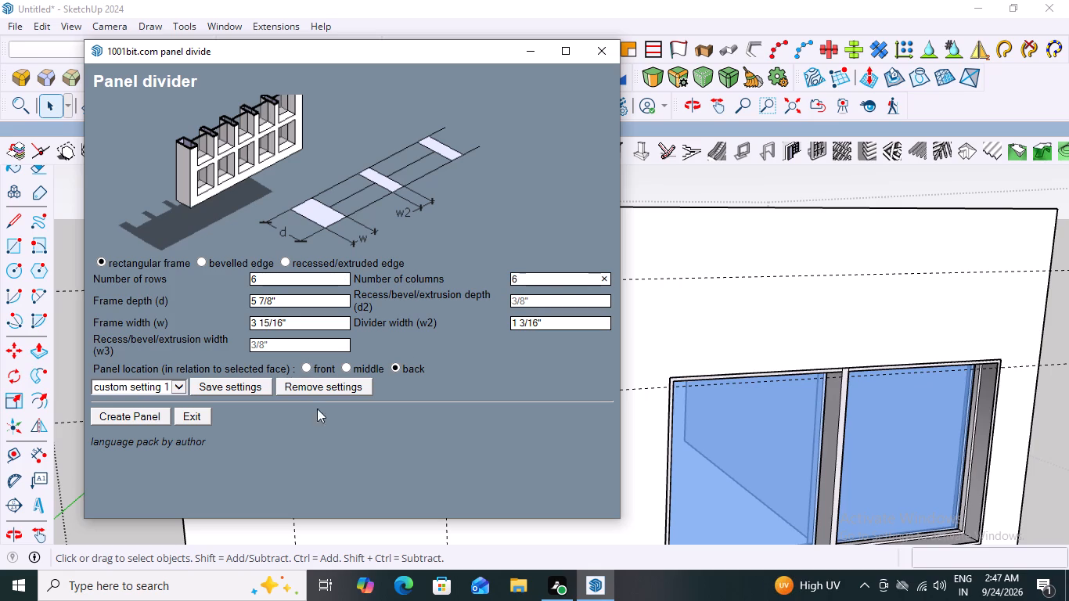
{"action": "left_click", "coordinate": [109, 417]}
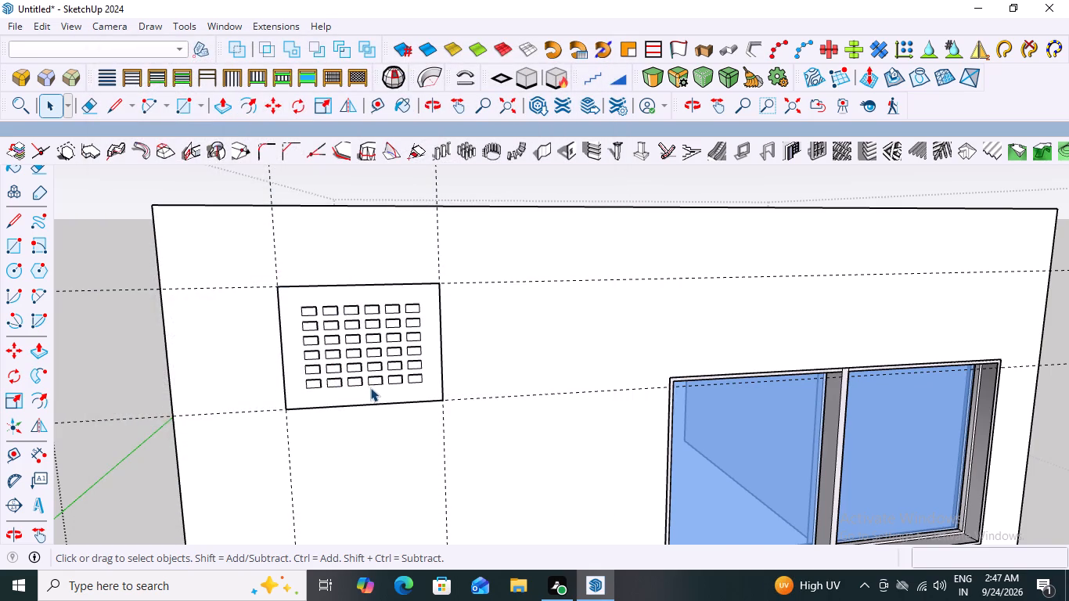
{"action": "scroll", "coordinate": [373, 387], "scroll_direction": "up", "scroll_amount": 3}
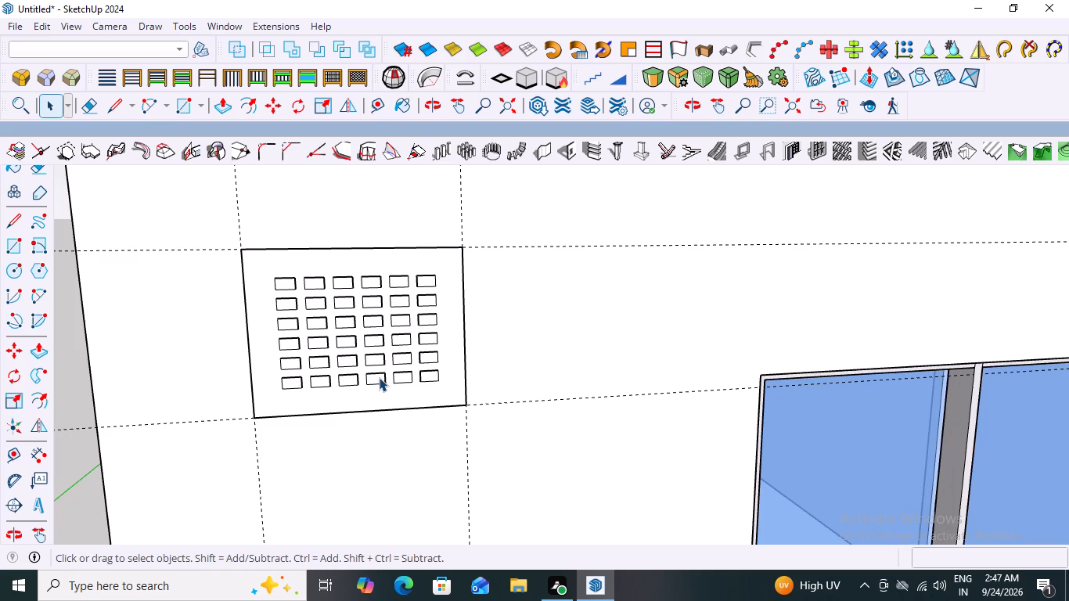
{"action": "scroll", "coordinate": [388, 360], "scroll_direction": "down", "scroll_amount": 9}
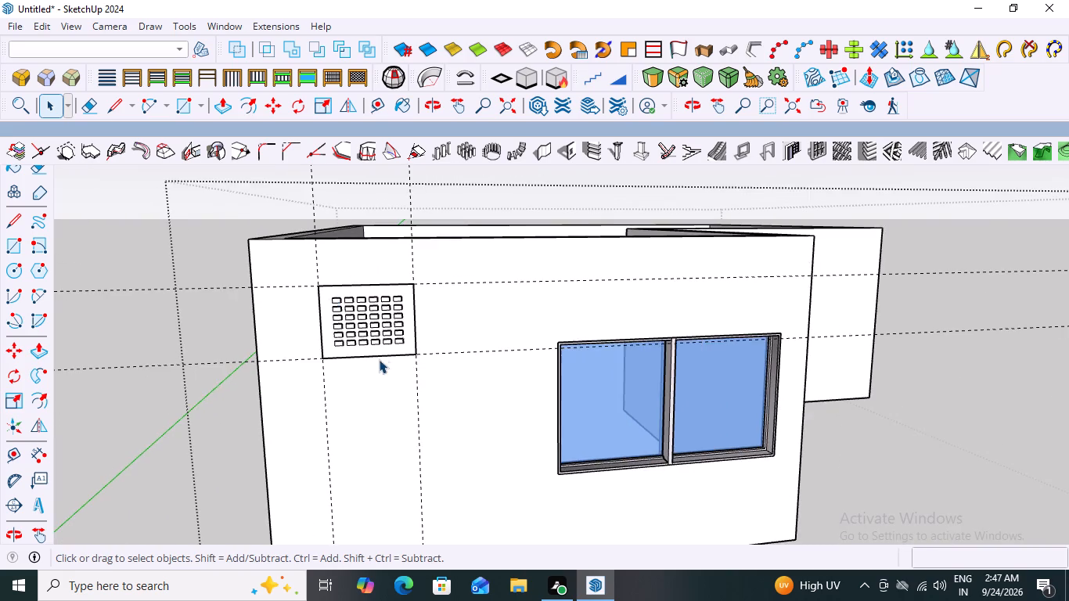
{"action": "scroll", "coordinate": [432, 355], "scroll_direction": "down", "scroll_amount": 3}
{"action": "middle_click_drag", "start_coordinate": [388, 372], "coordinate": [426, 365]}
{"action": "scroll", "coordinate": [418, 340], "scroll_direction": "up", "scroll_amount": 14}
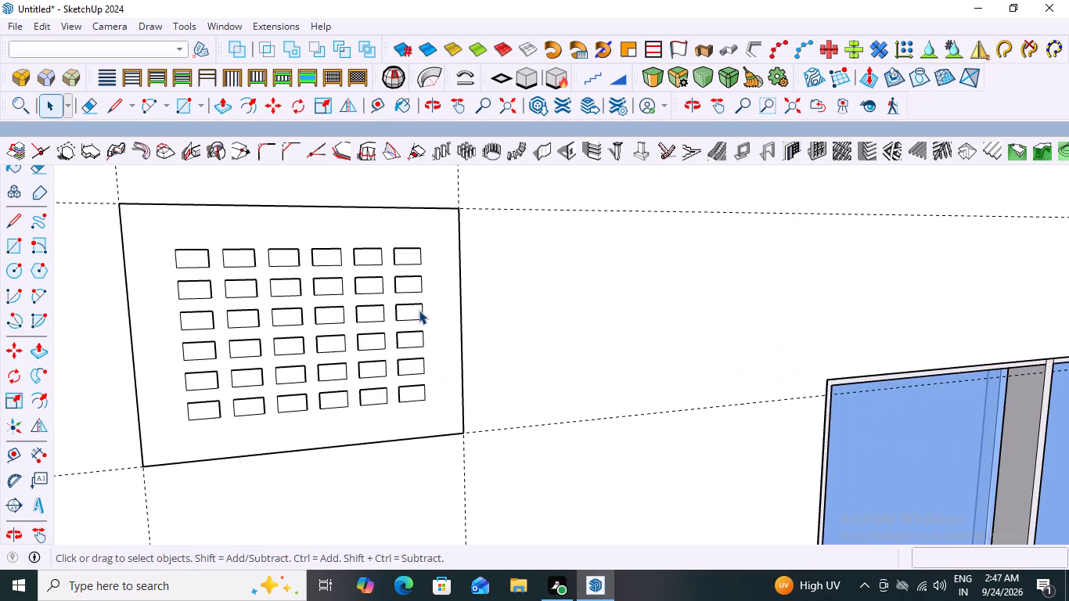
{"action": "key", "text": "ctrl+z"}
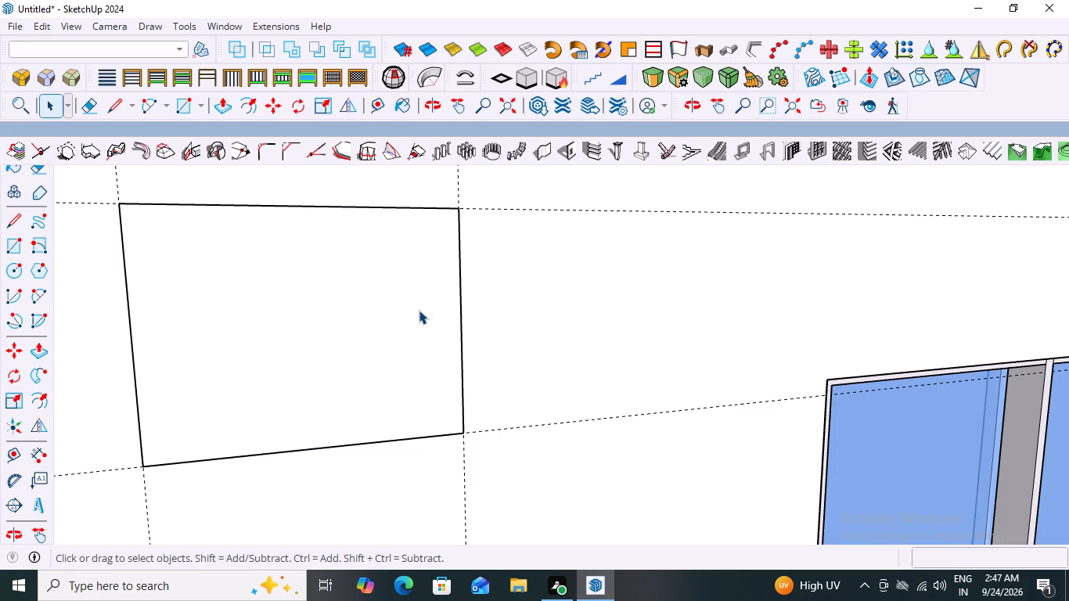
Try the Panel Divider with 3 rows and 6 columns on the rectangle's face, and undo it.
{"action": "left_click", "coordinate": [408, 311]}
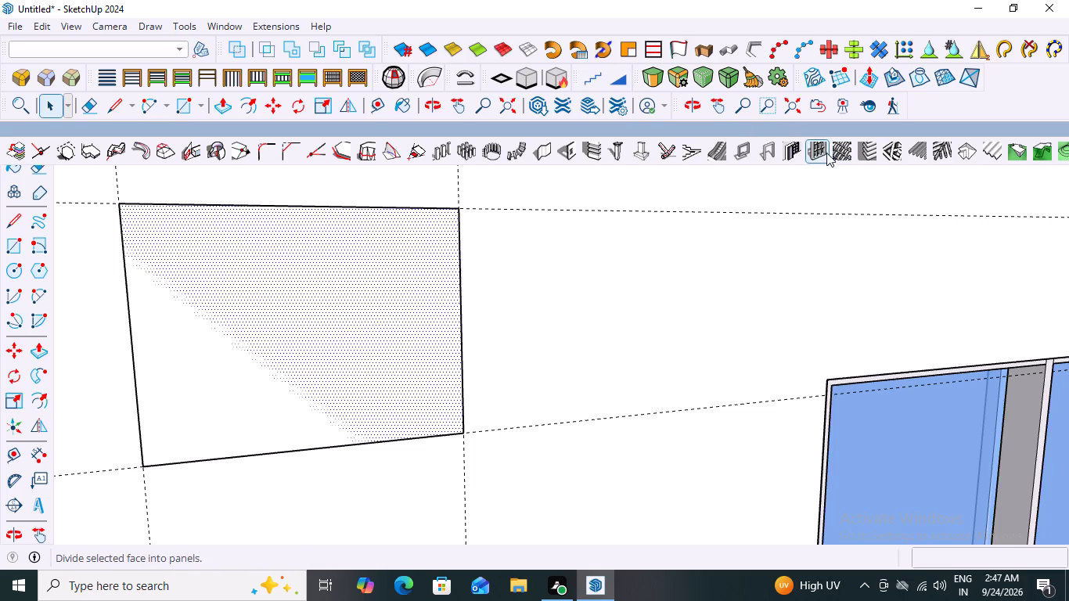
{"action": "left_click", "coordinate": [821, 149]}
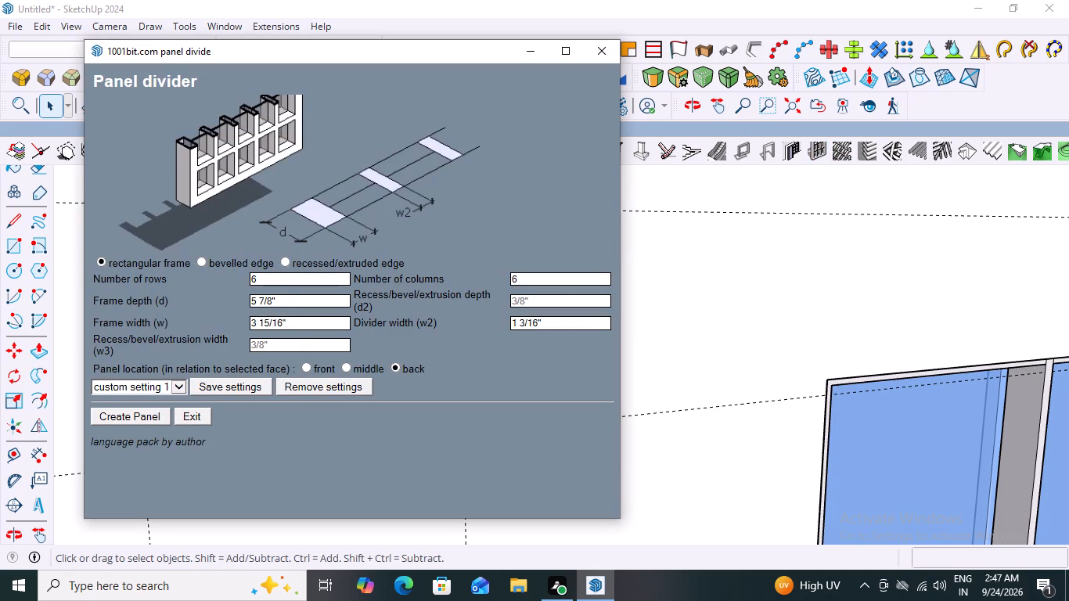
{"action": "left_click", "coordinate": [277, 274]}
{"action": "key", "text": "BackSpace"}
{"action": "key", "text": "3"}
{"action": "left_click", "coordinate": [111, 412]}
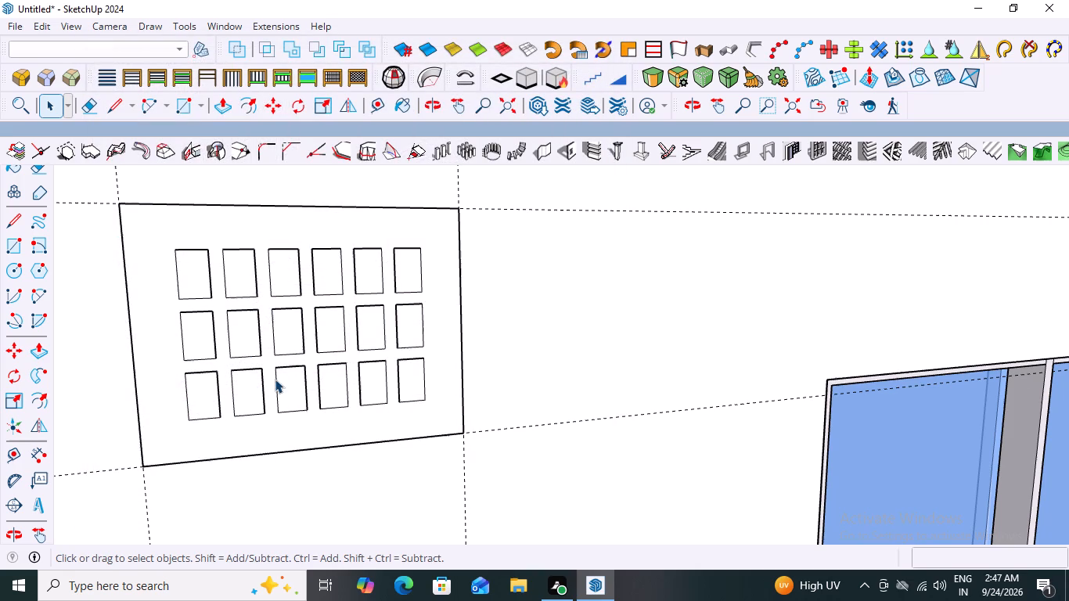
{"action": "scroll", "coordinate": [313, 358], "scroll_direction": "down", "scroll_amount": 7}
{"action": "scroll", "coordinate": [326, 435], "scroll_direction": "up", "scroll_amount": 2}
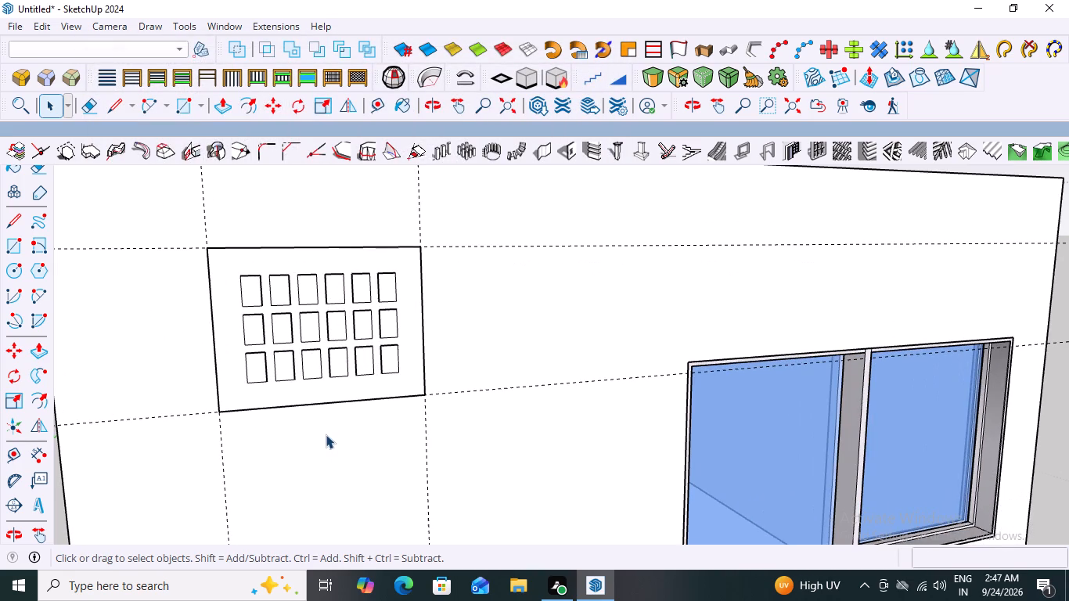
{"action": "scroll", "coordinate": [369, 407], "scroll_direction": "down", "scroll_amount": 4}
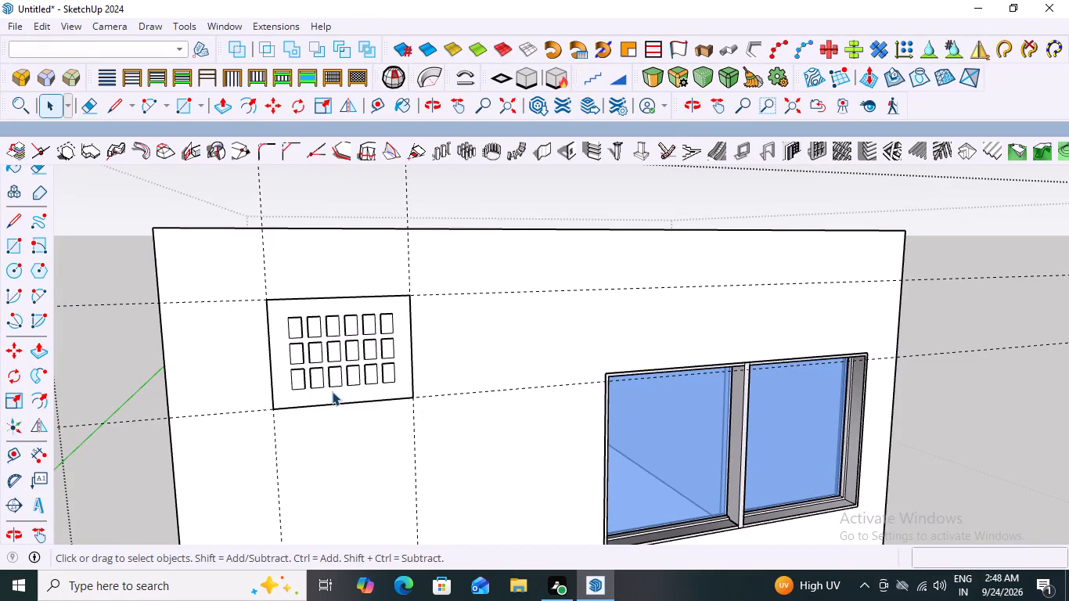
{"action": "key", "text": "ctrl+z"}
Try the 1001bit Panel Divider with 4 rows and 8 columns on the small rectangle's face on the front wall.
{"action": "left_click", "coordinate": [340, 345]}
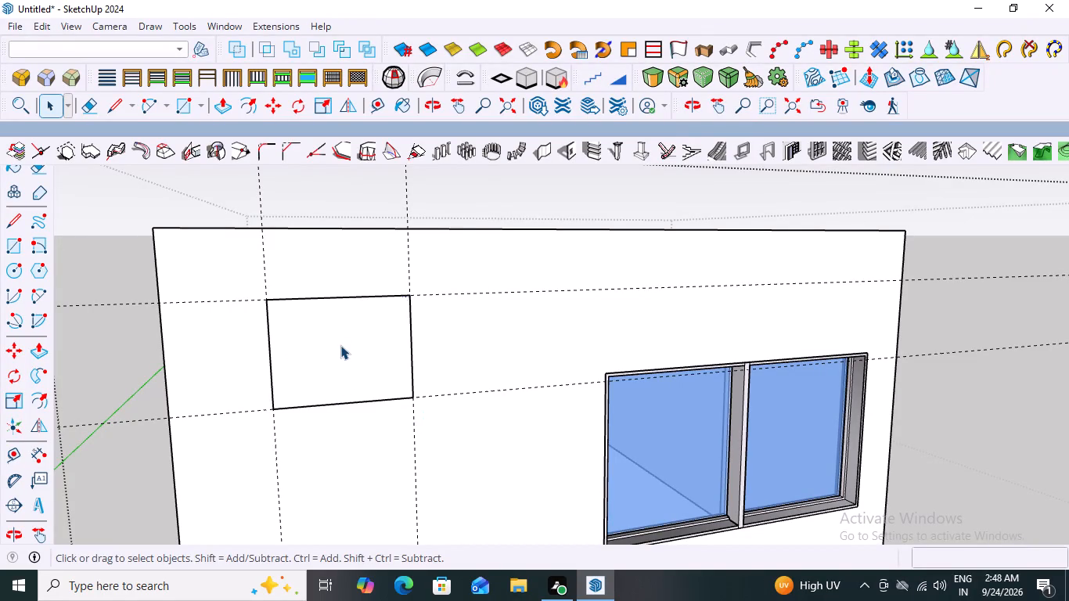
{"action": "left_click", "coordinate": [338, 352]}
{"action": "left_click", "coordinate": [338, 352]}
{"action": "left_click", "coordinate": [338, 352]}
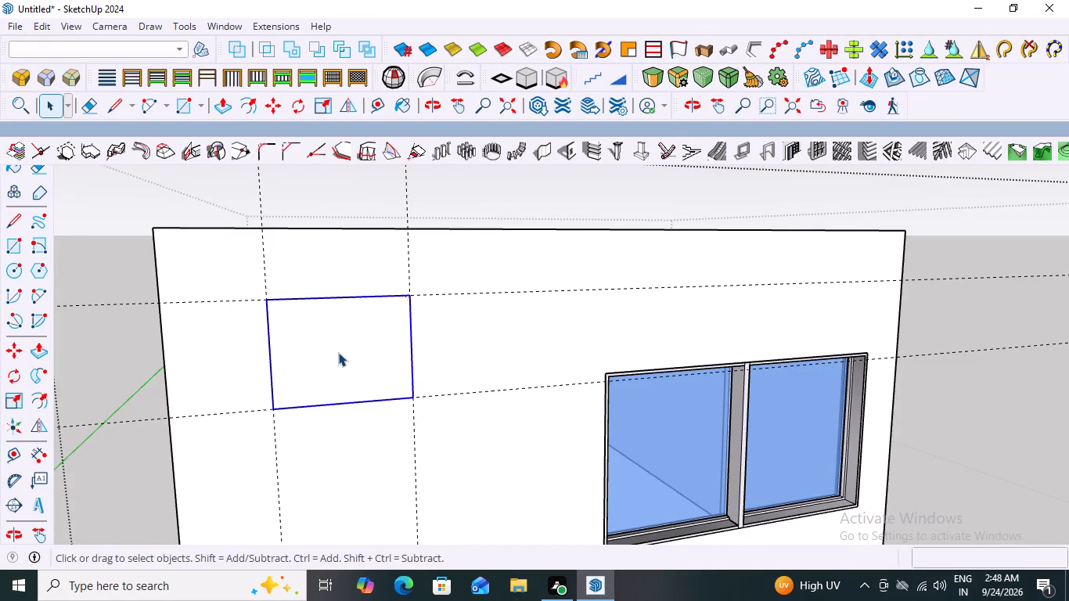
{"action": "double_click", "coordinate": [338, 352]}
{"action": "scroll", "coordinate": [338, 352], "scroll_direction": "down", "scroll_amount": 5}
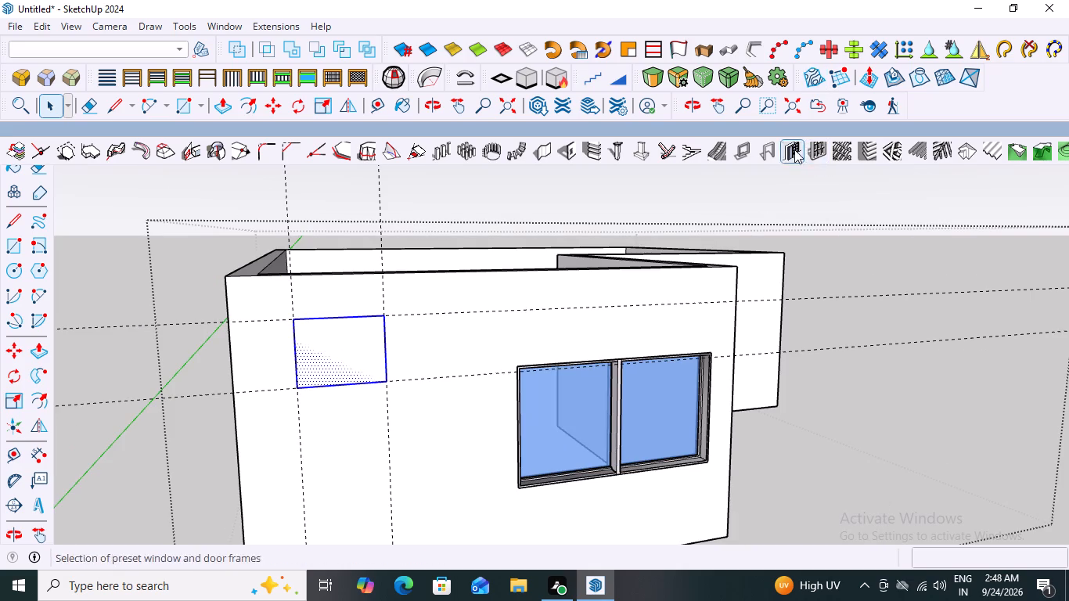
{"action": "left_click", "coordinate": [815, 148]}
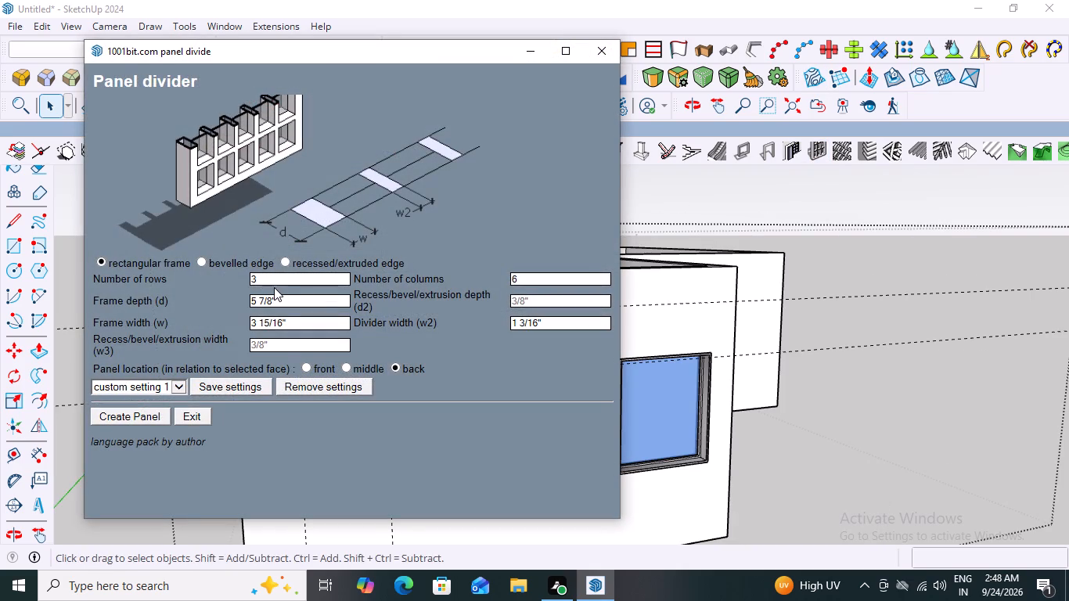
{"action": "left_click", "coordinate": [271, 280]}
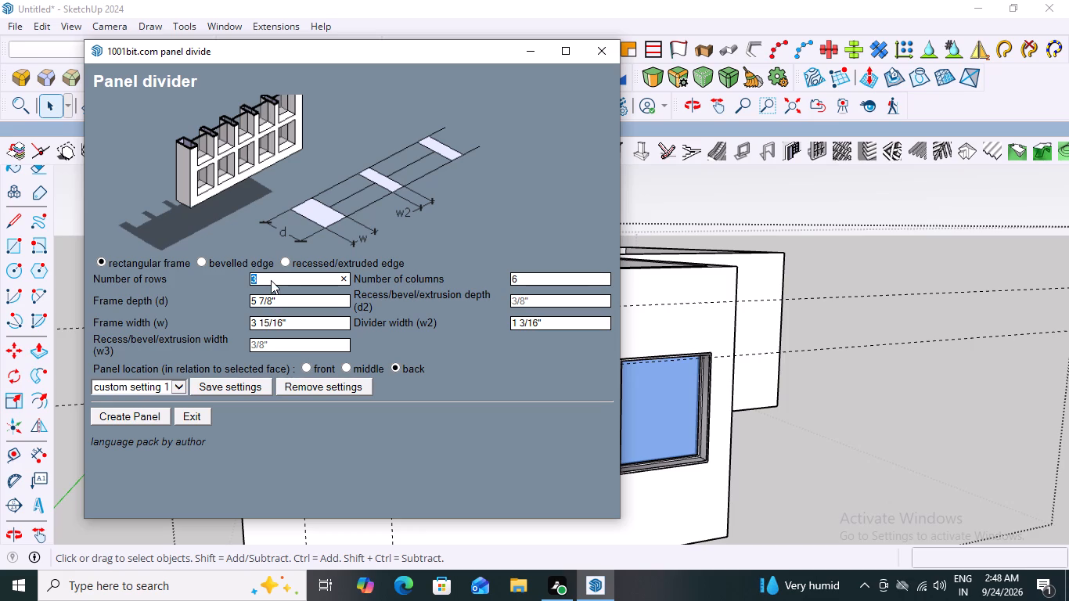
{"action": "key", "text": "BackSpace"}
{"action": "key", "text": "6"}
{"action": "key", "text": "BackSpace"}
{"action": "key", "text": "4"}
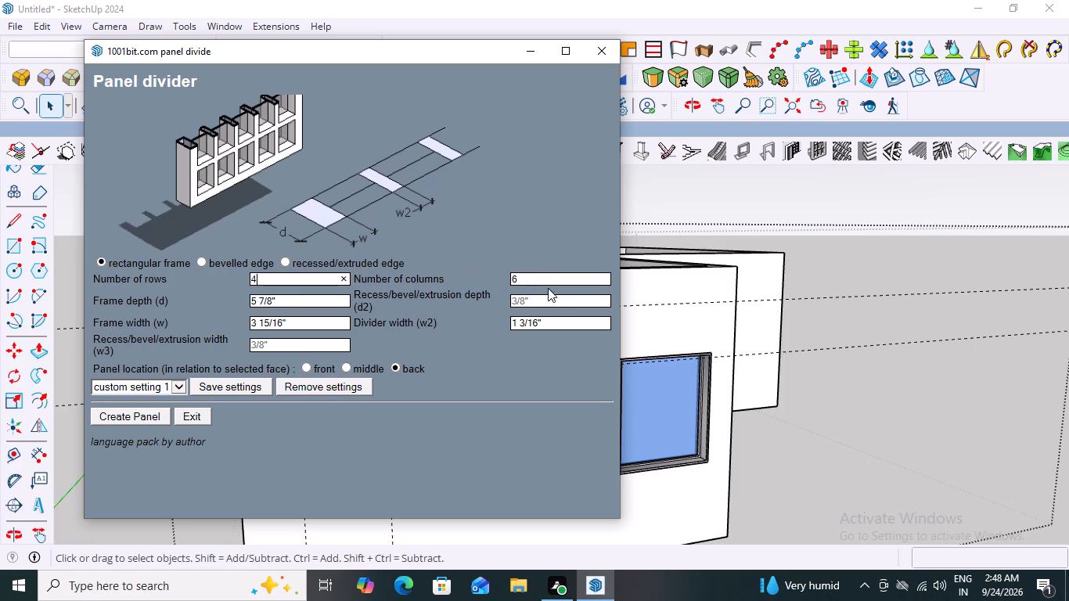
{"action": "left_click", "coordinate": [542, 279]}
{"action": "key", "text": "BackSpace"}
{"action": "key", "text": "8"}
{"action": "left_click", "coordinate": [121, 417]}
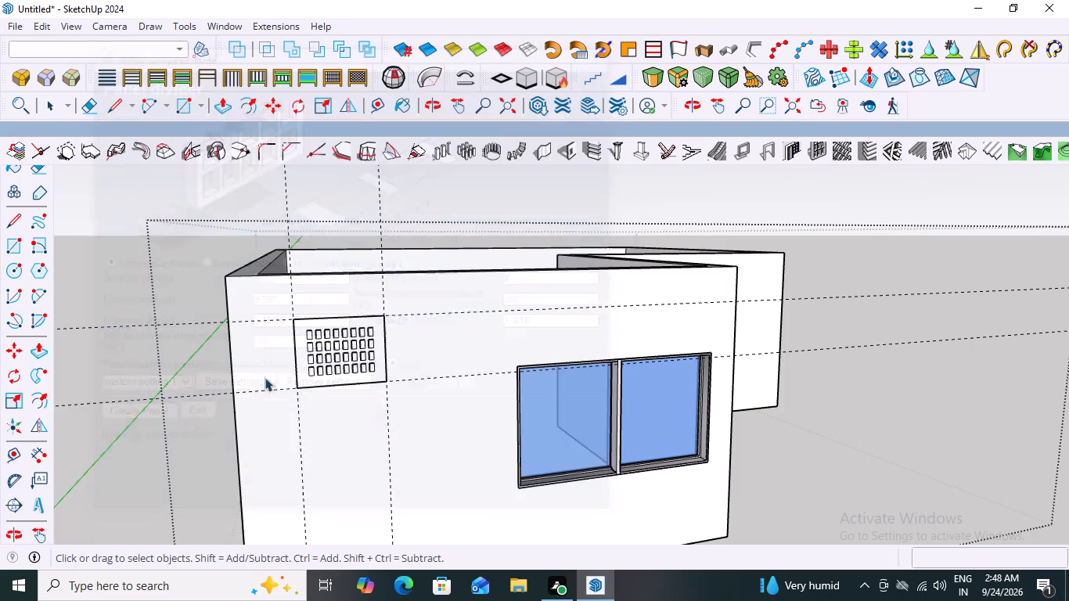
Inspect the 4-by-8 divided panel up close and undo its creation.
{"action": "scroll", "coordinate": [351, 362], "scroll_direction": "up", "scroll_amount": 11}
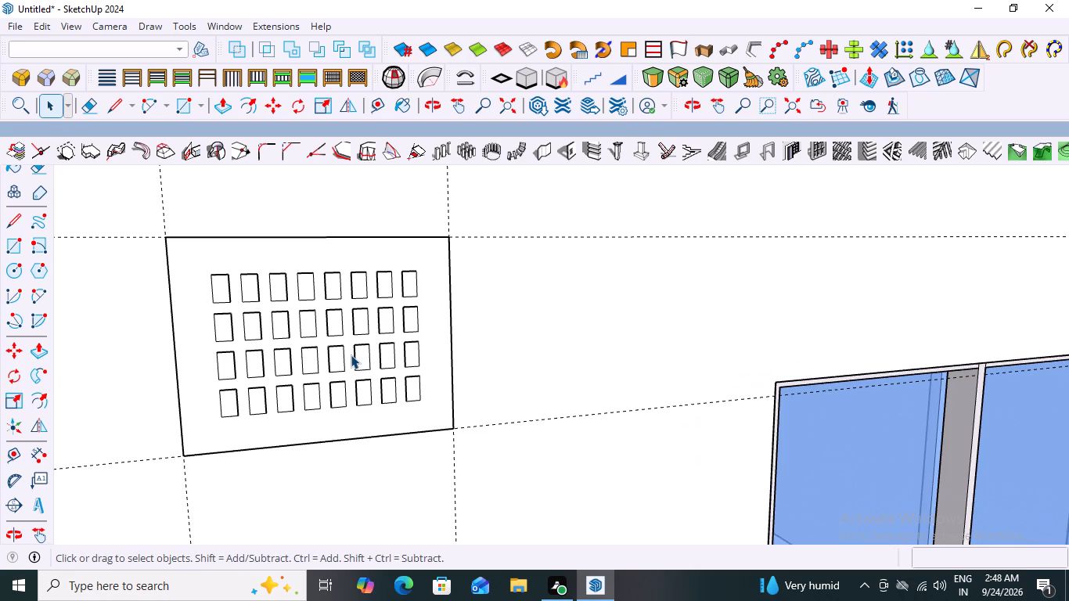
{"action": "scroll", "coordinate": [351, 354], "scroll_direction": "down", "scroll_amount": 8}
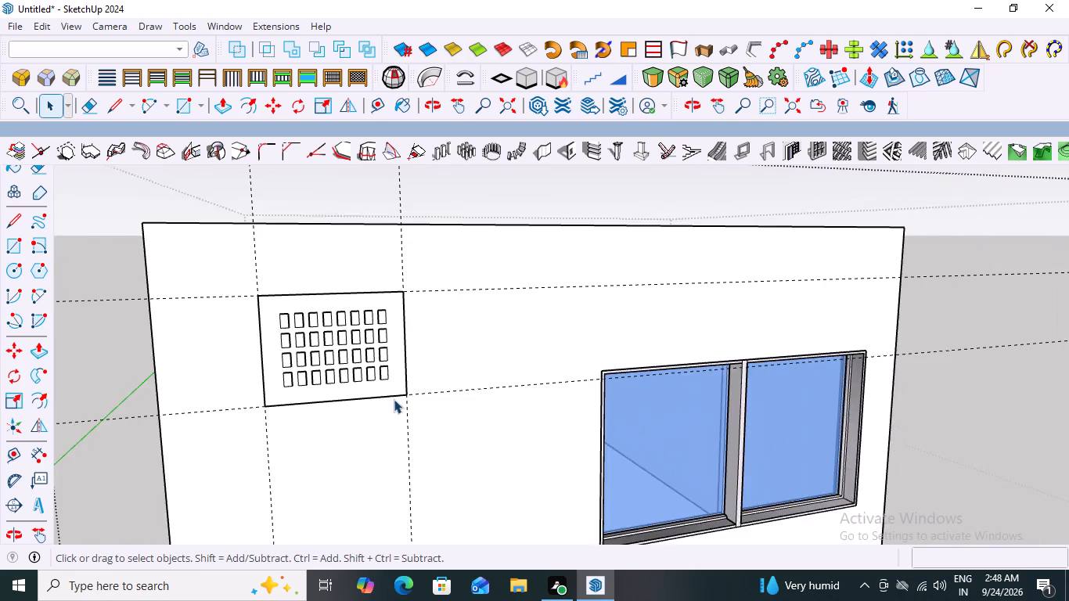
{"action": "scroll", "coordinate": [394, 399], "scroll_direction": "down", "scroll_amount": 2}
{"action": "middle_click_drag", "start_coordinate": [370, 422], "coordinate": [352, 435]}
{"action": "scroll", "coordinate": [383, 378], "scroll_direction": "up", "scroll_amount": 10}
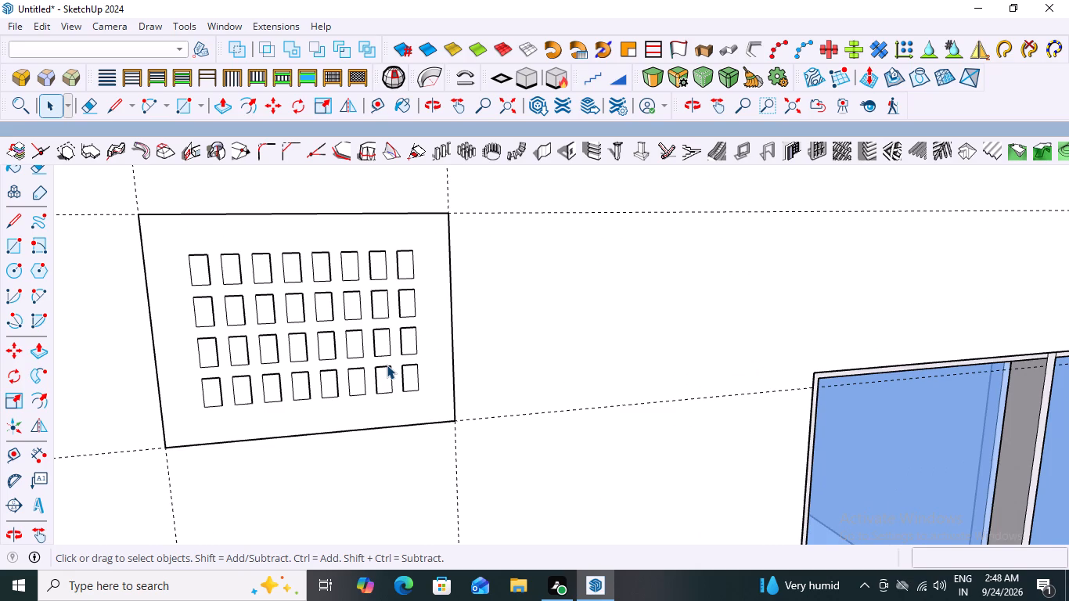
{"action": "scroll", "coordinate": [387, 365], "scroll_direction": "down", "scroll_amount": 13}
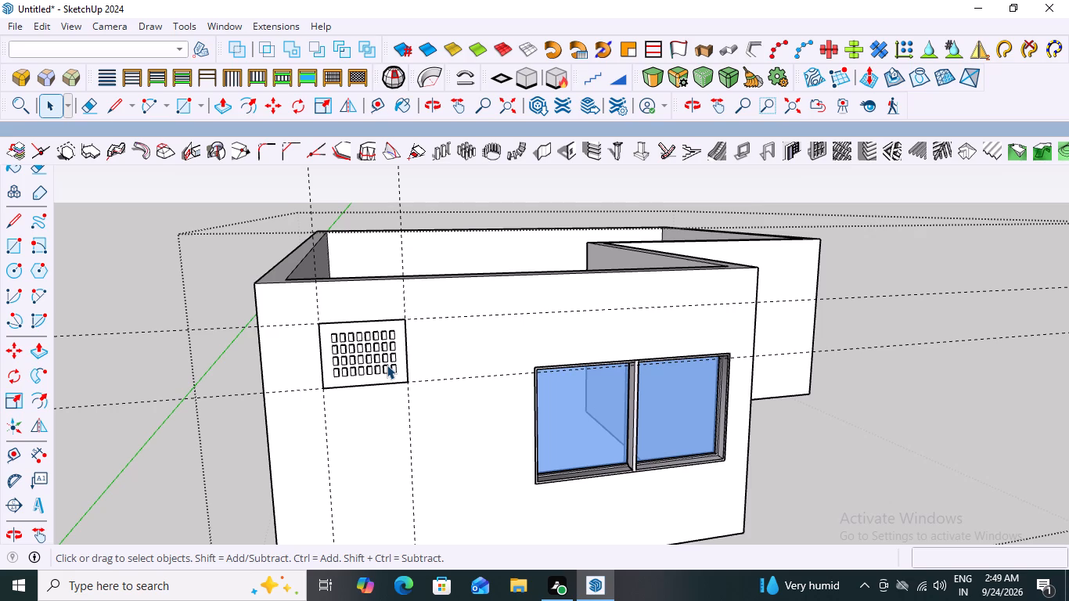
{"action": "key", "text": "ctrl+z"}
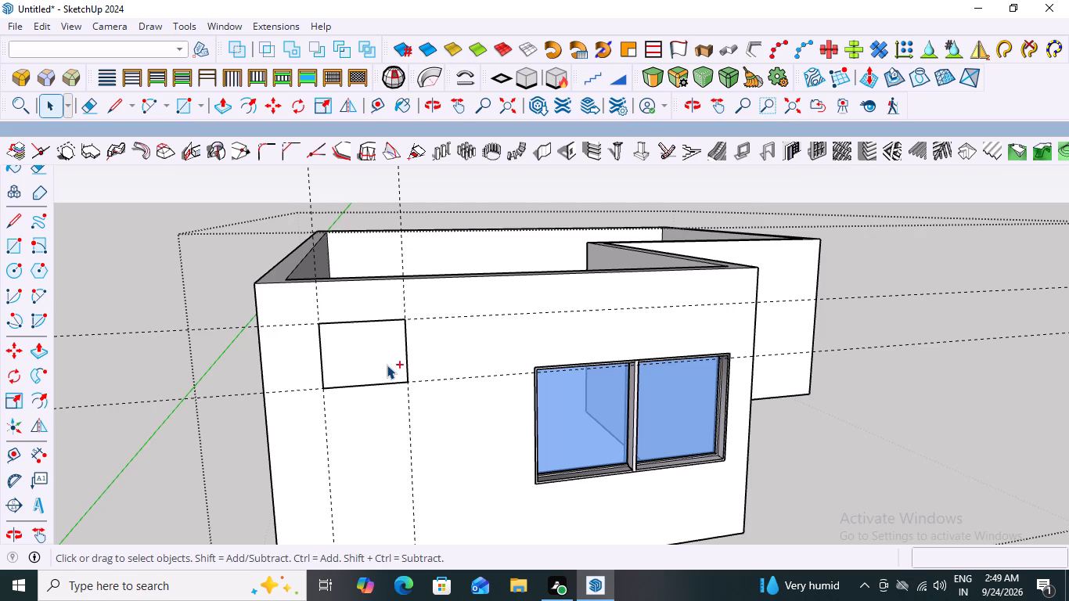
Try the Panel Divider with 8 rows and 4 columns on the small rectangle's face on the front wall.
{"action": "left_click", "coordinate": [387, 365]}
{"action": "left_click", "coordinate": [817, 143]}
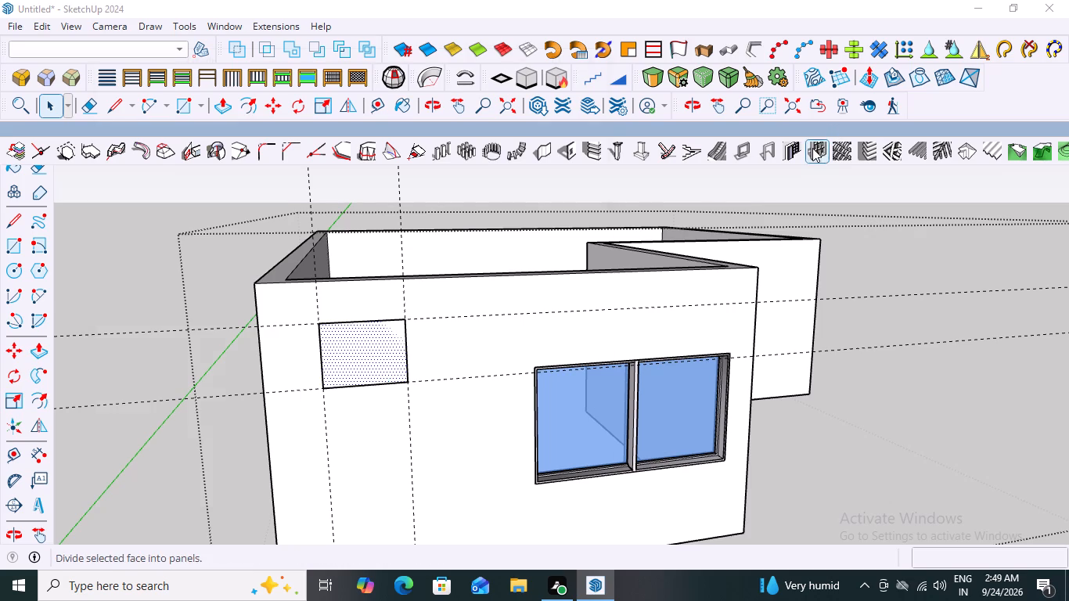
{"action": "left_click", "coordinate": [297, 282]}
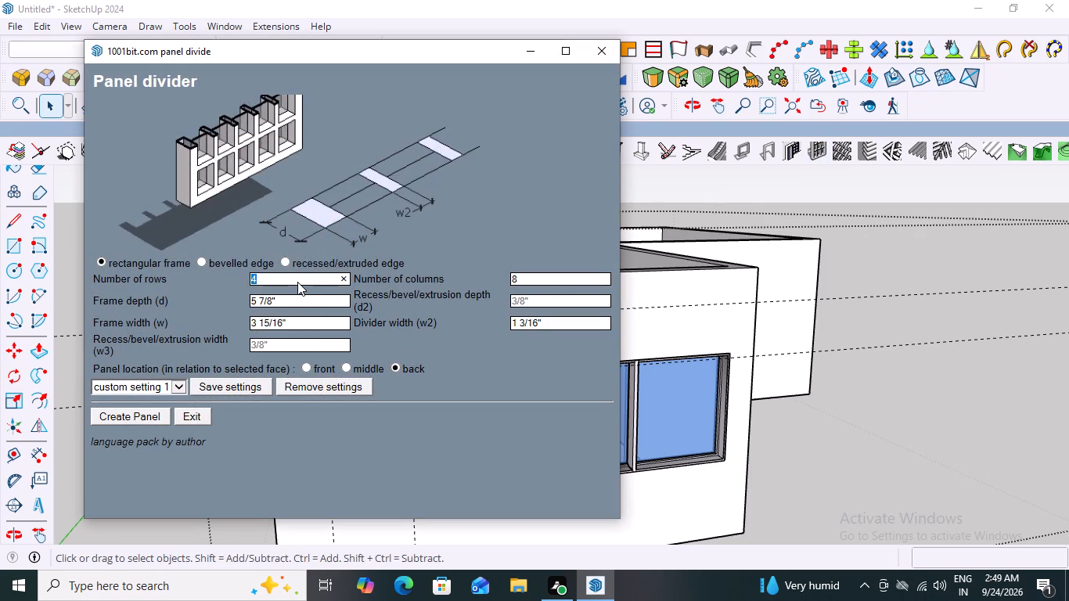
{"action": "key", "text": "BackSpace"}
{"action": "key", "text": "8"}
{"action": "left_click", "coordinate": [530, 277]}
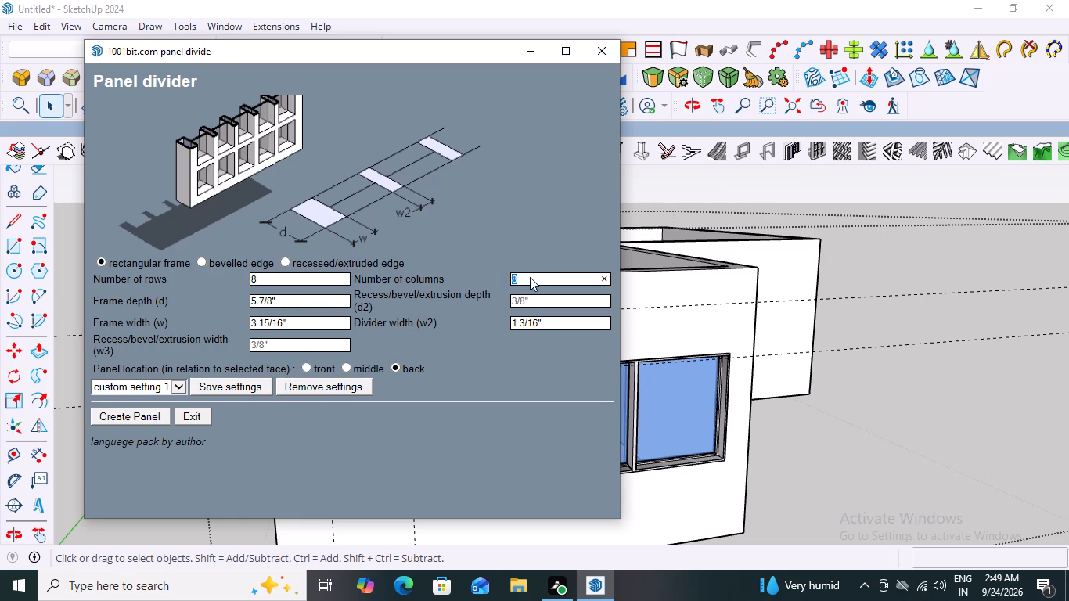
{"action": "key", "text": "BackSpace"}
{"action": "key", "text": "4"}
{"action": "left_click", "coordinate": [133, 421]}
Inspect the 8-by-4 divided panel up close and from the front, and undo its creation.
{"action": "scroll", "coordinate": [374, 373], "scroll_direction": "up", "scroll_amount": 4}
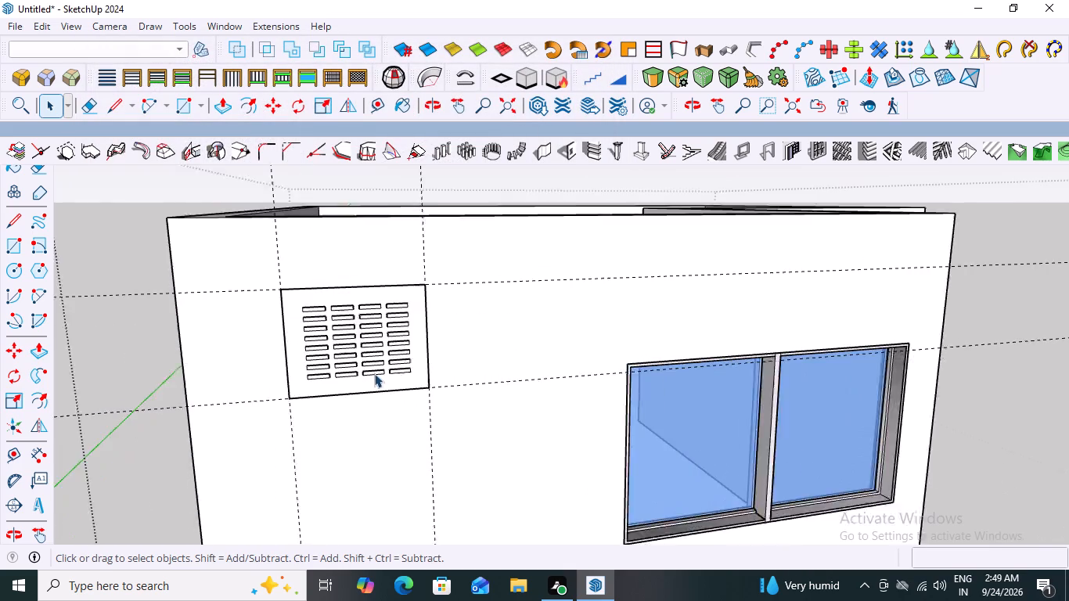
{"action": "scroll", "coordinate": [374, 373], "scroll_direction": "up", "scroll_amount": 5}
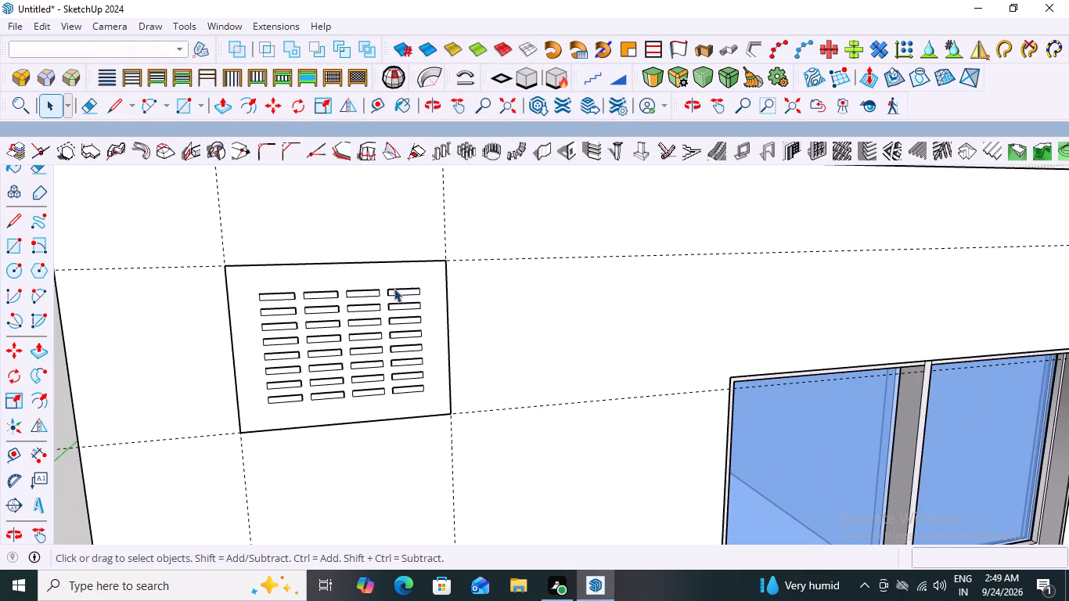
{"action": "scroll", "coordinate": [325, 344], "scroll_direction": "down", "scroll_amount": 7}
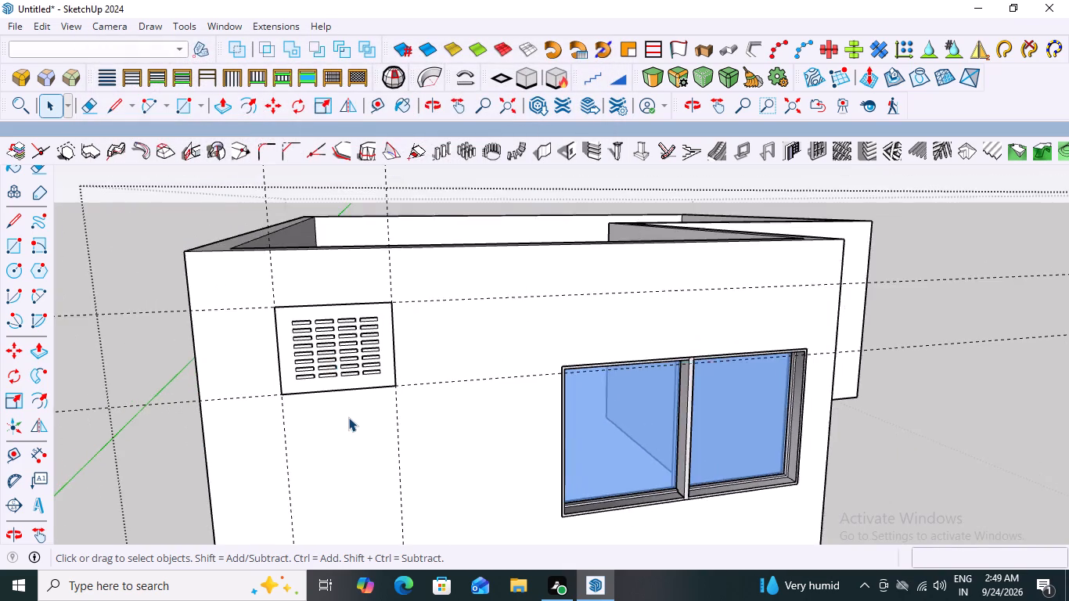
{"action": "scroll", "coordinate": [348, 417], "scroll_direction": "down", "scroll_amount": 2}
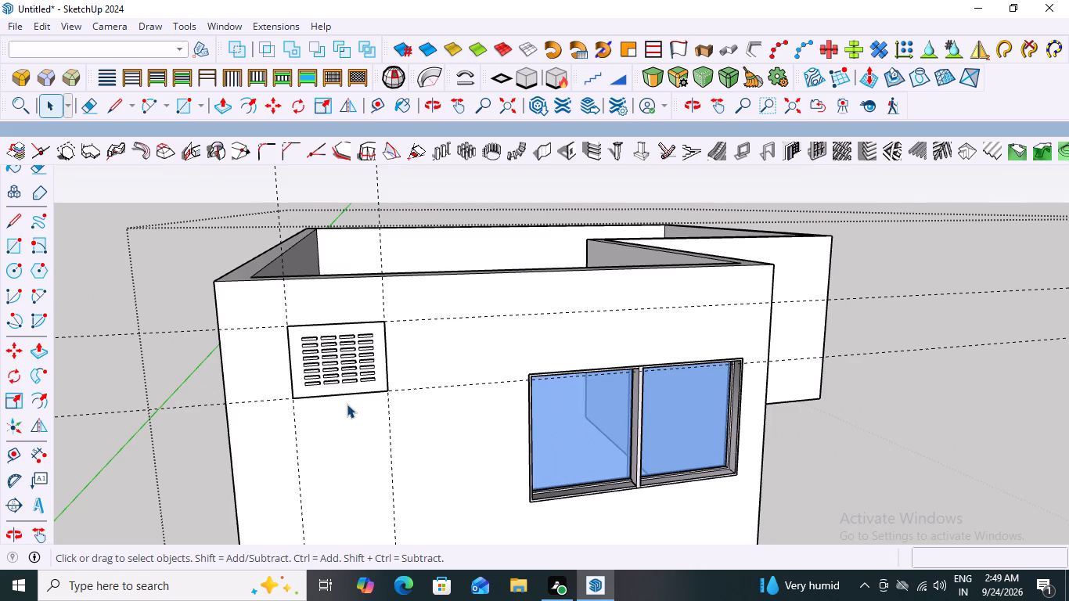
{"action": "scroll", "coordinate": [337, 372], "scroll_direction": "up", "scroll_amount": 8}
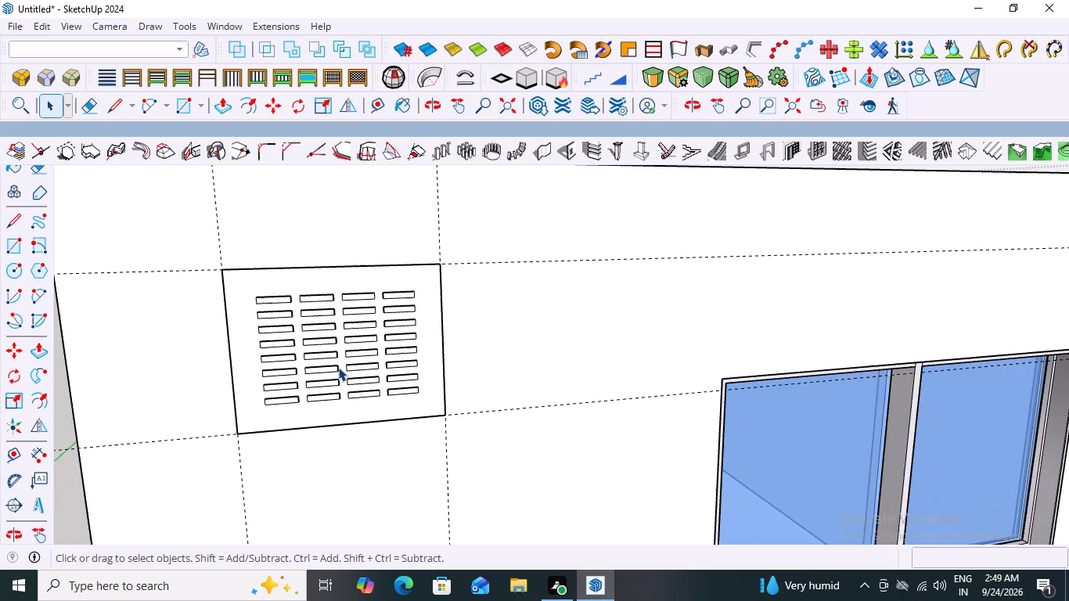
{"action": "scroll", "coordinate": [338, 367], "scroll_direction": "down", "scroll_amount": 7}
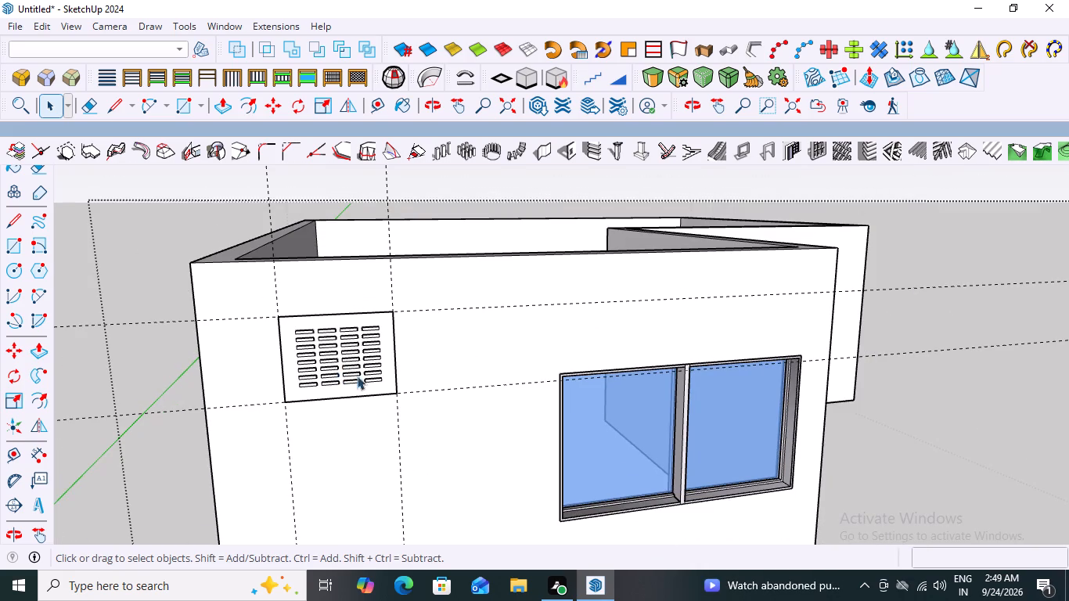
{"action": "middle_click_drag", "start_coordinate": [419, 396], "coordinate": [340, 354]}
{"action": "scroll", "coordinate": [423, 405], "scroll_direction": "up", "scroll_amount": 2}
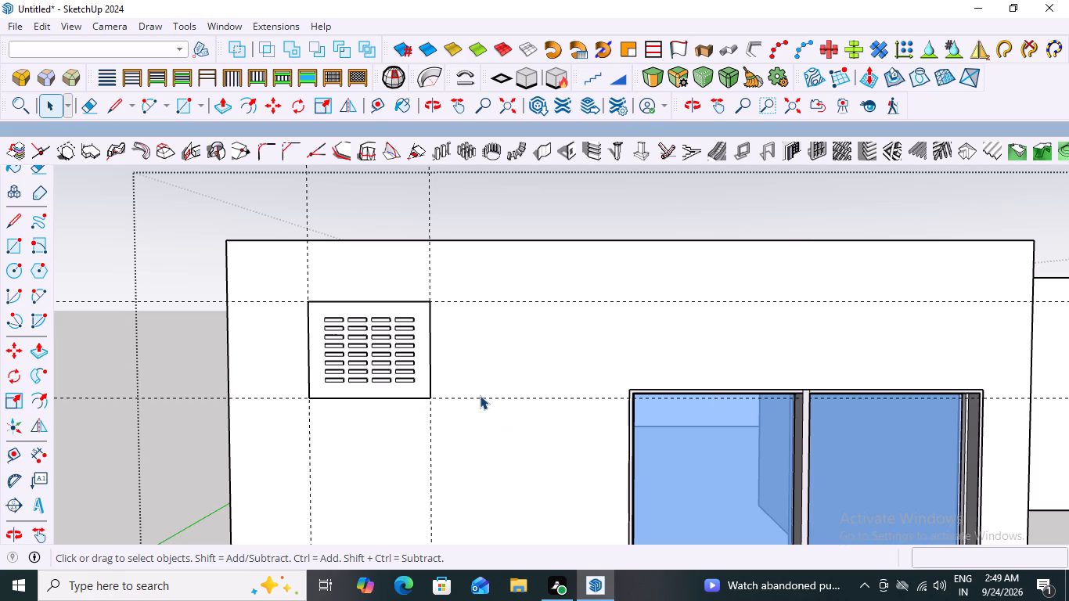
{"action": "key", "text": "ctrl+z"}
Create a divided panel with 3 rows and 4 columns on the front wall's small rectangle and check it up close.
{"action": "left_click", "coordinate": [394, 359]}
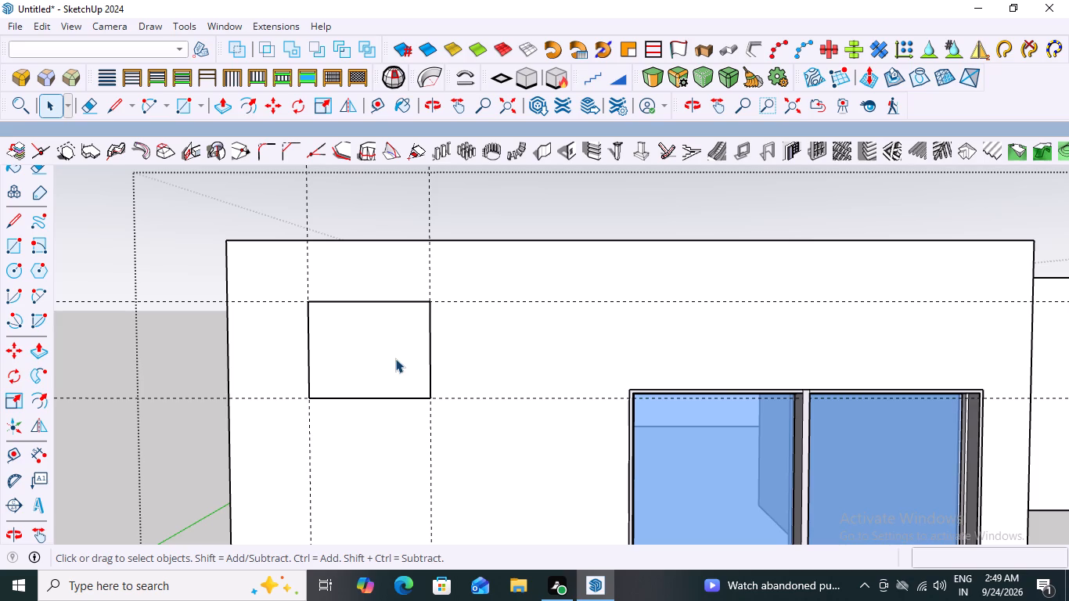
{"action": "left_click", "coordinate": [824, 148]}
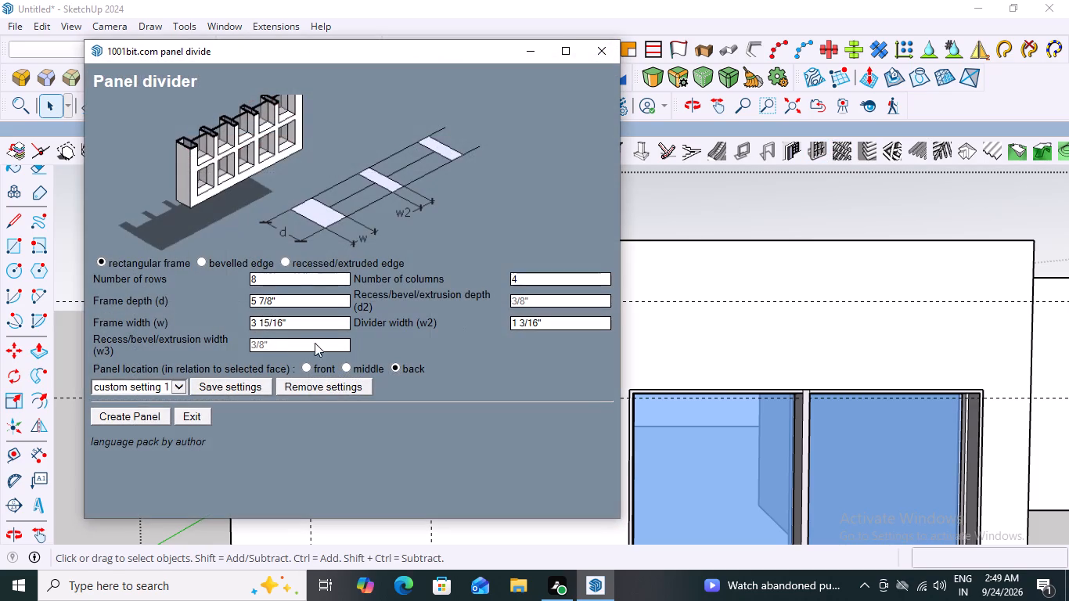
{"action": "left_click", "coordinate": [261, 281]}
{"action": "key", "text": "BackSpace"}
{"action": "key", "text": "3"}
{"action": "left_click", "coordinate": [137, 419]}
{"action": "scroll", "coordinate": [401, 388], "scroll_direction": "up", "scroll_amount": 3}
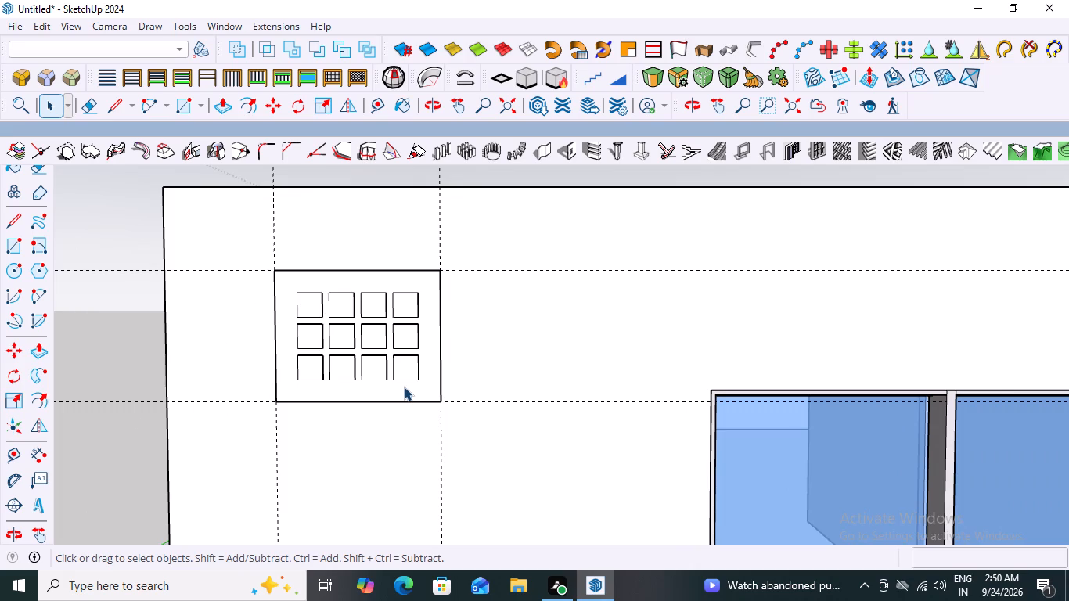
{"action": "scroll", "coordinate": [483, 344], "scroll_direction": "down", "scroll_amount": 12}
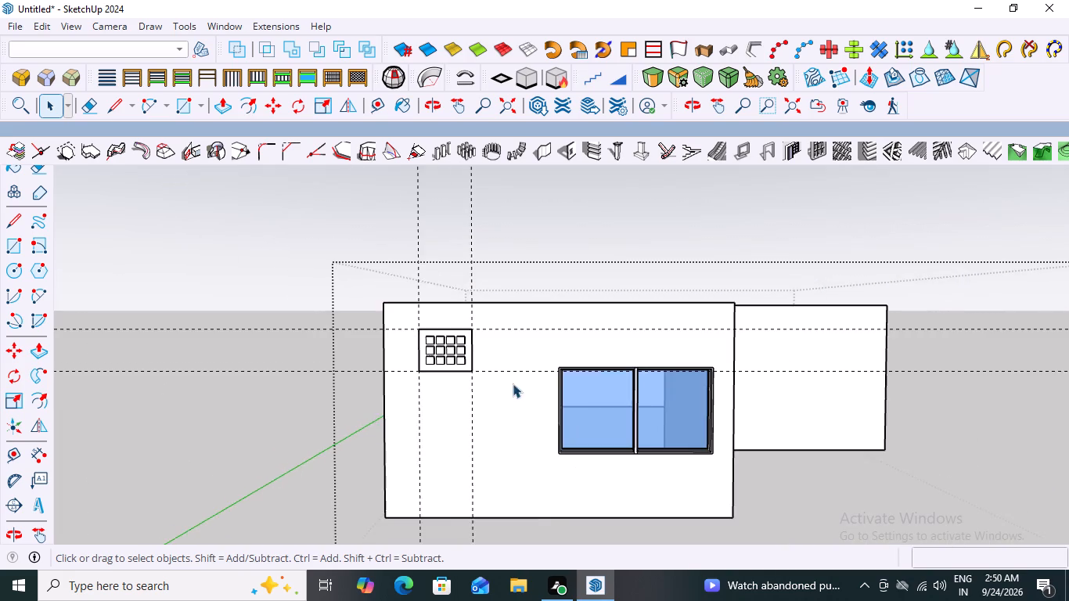
{"action": "middle_click_drag", "start_coordinate": [518, 383], "coordinate": [620, 375]}
{"action": "scroll", "coordinate": [445, 344], "scroll_direction": "up", "scroll_amount": 13}
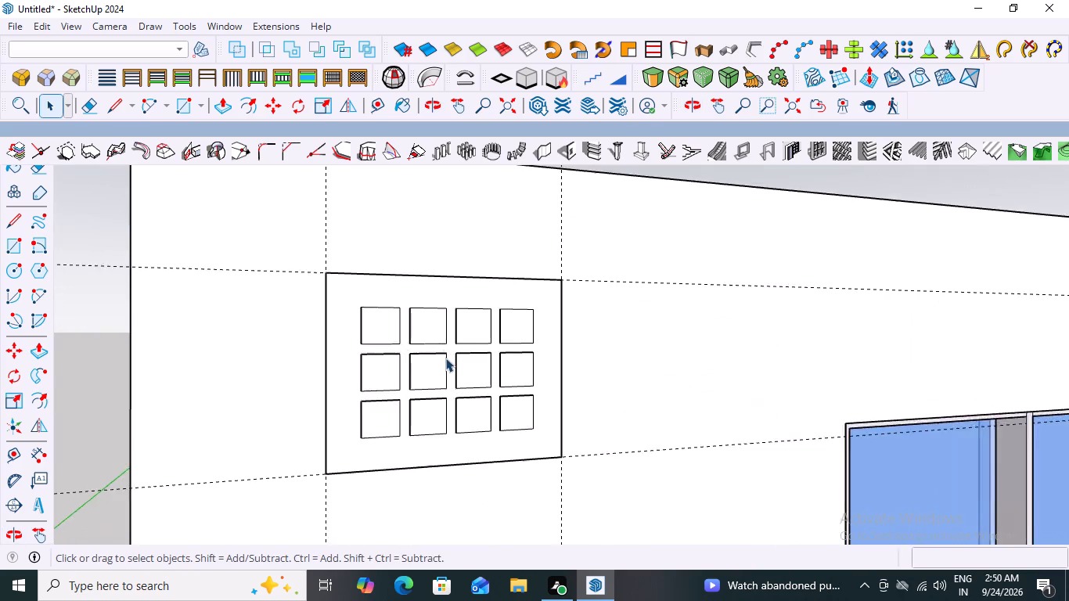
Select the 3-by-4 divided panel on the front wall and inspect it from above and from the side.
{"action": "scroll", "coordinate": [445, 358], "scroll_direction": "up", "scroll_amount": 4}
{"action": "scroll", "coordinate": [454, 349], "scroll_direction": "down", "scroll_amount": 20}
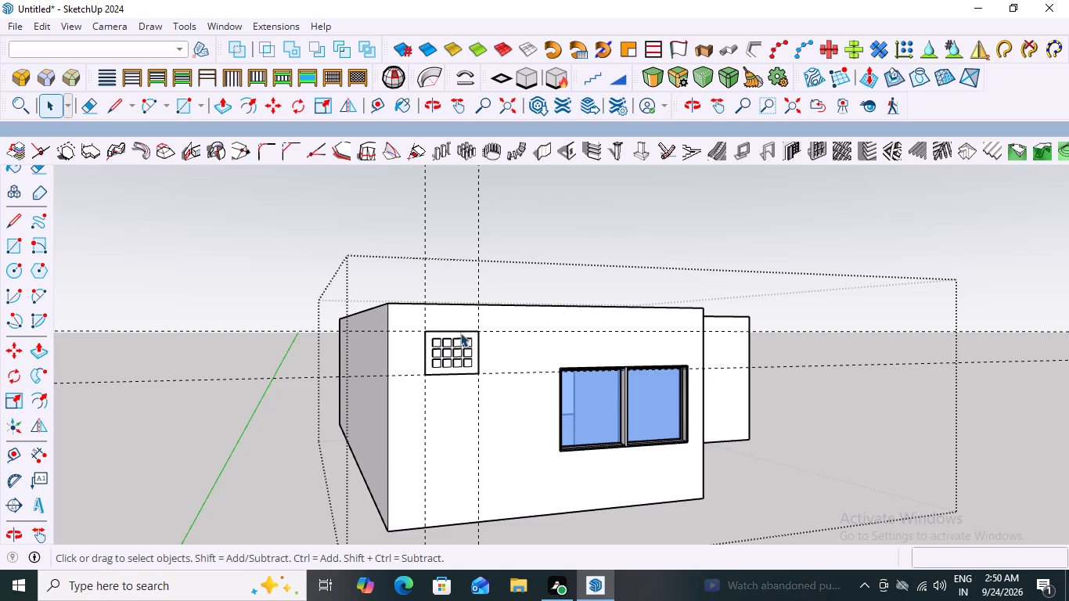
{"action": "key", "text": "space"}
{"action": "left_click", "coordinate": [531, 259]}
{"action": "scroll", "coordinate": [456, 381], "scroll_direction": "up", "scroll_amount": 6}
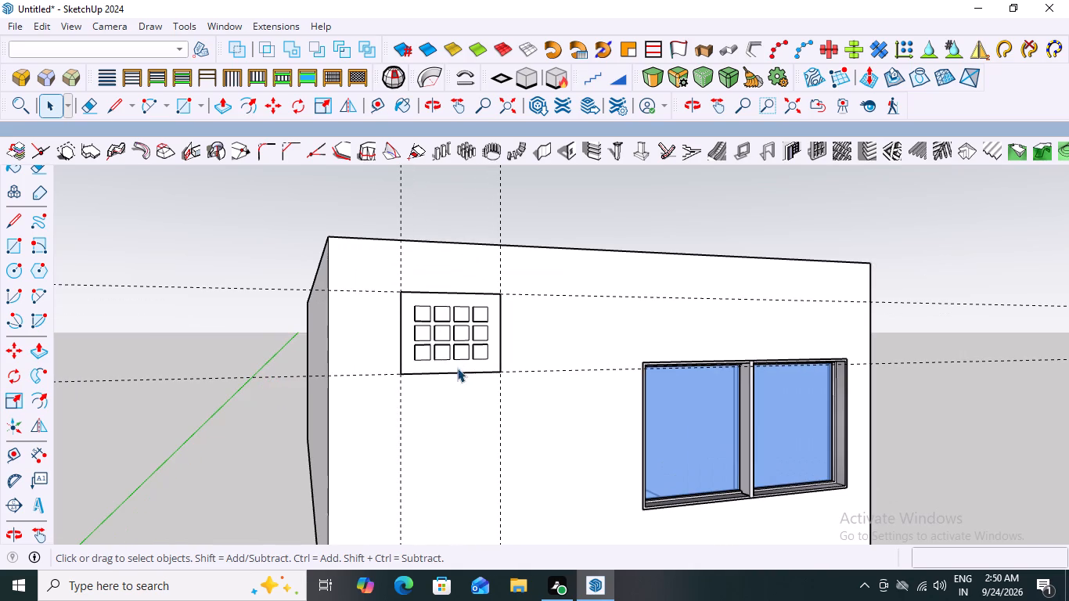
{"action": "double_click", "coordinate": [466, 363]}
{"action": "left_click", "coordinate": [466, 363]}
{"action": "scroll", "coordinate": [461, 354], "scroll_direction": "up", "scroll_amount": 3}
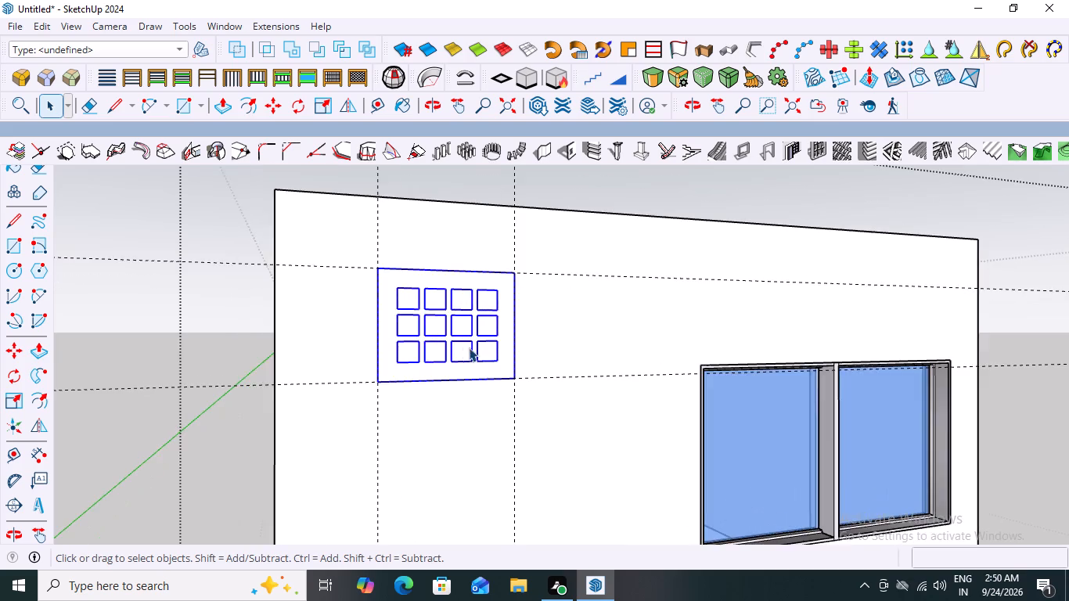
{"action": "scroll", "coordinate": [484, 360], "scroll_direction": "up", "scroll_amount": 1}
{"action": "middle_click_drag", "start_coordinate": [488, 362], "coordinate": [383, 389]}
{"action": "middle_click_drag", "start_coordinate": [476, 365], "coordinate": [497, 542]}
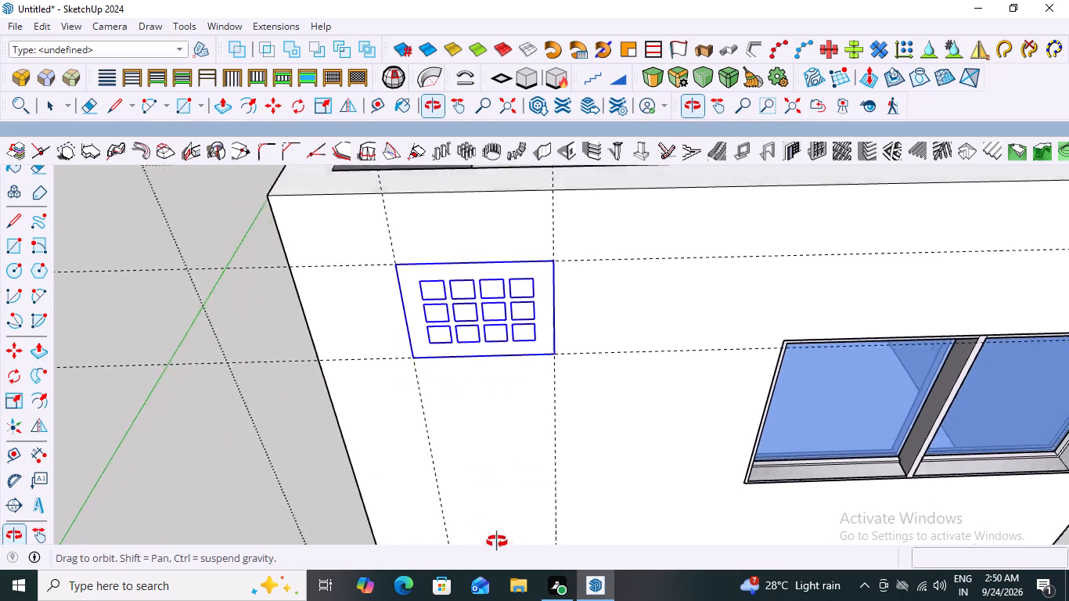
{"action": "middle_click_drag", "start_coordinate": [497, 542], "coordinate": [545, 600]}
{"action": "scroll", "coordinate": [486, 306], "scroll_direction": "down", "scroll_amount": 1}
{"action": "middle_click_drag", "start_coordinate": [486, 306], "coordinate": [592, 197]}
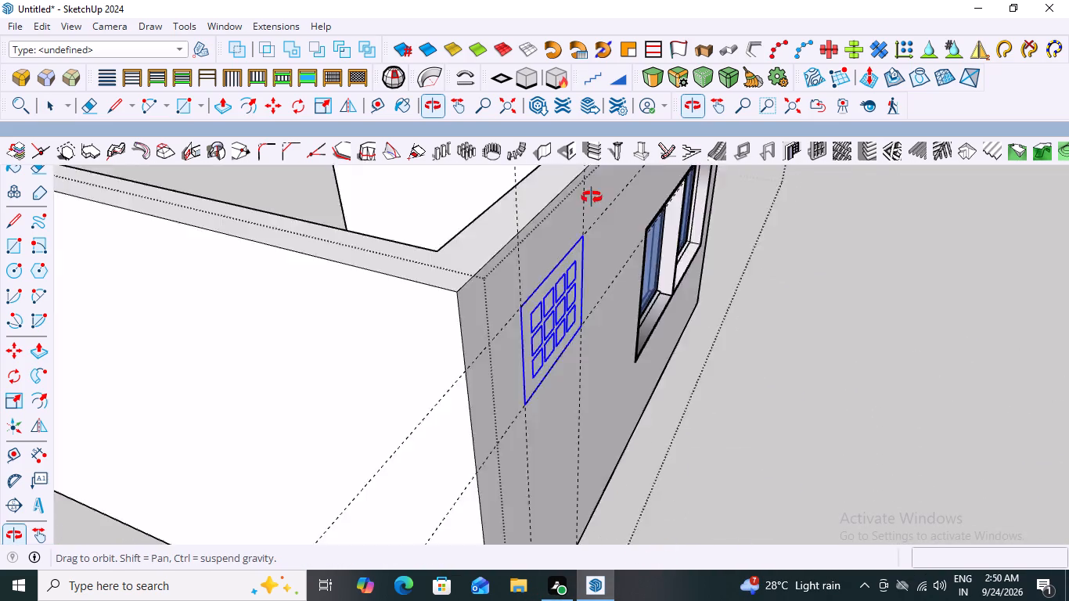
{"action": "middle_click_drag", "start_coordinate": [592, 197], "coordinate": [387, 149]}
{"action": "scroll", "coordinate": [518, 285], "scroll_direction": "up", "scroll_amount": 4}
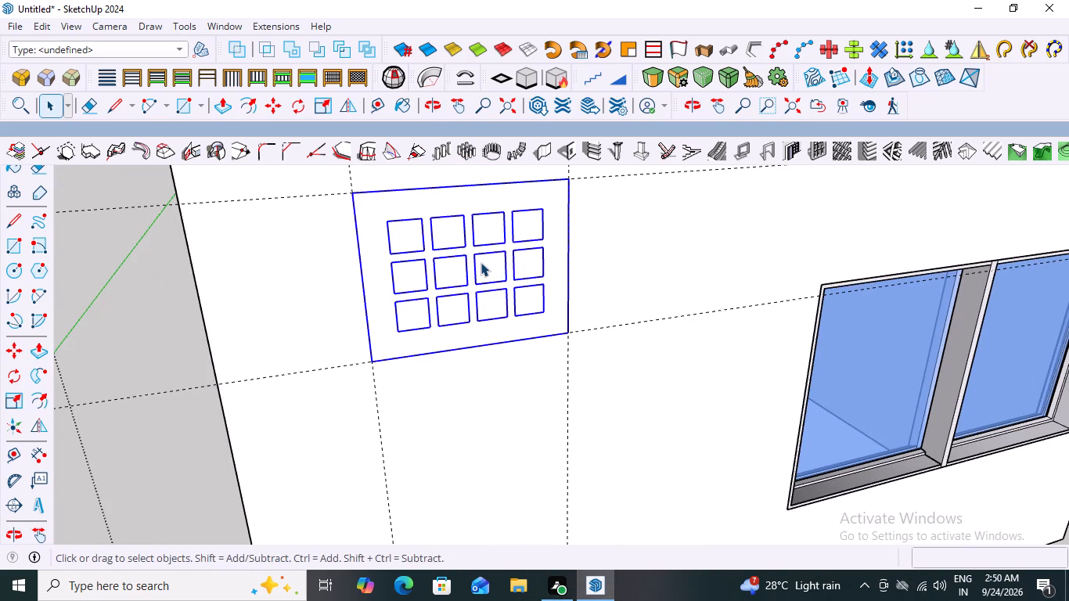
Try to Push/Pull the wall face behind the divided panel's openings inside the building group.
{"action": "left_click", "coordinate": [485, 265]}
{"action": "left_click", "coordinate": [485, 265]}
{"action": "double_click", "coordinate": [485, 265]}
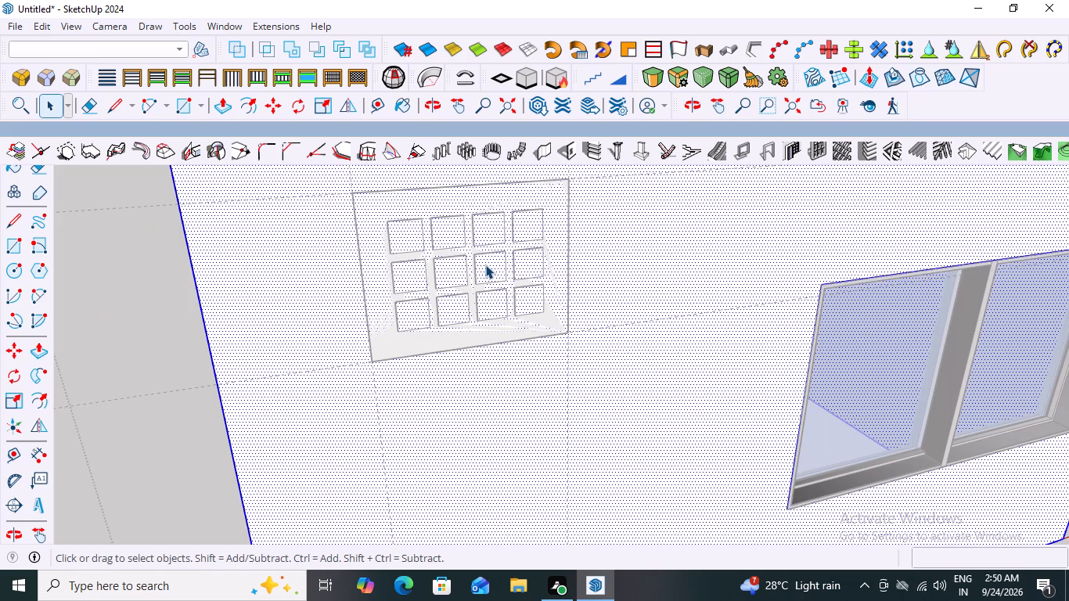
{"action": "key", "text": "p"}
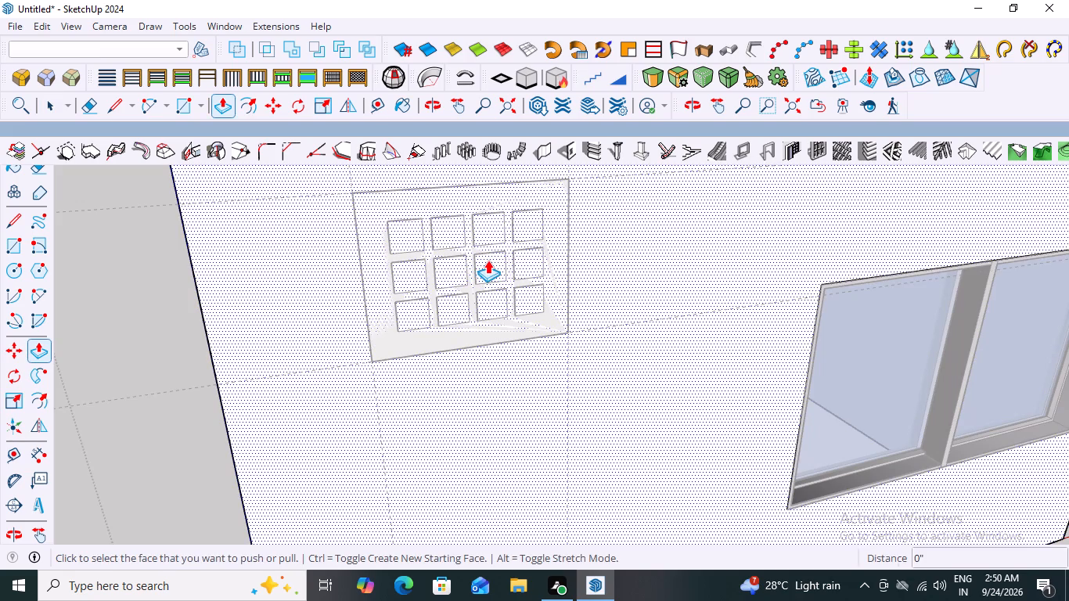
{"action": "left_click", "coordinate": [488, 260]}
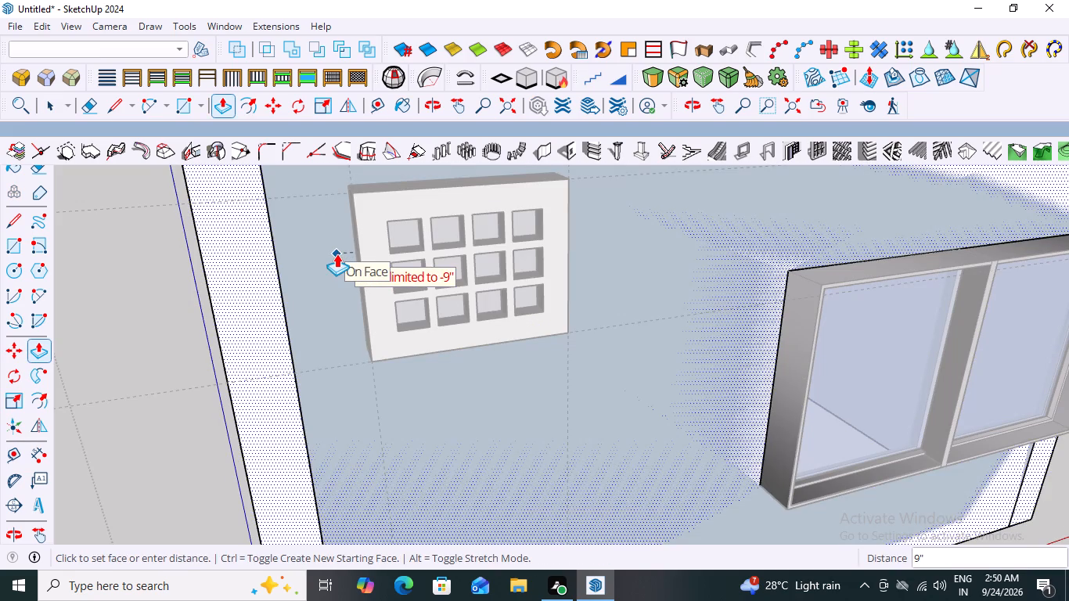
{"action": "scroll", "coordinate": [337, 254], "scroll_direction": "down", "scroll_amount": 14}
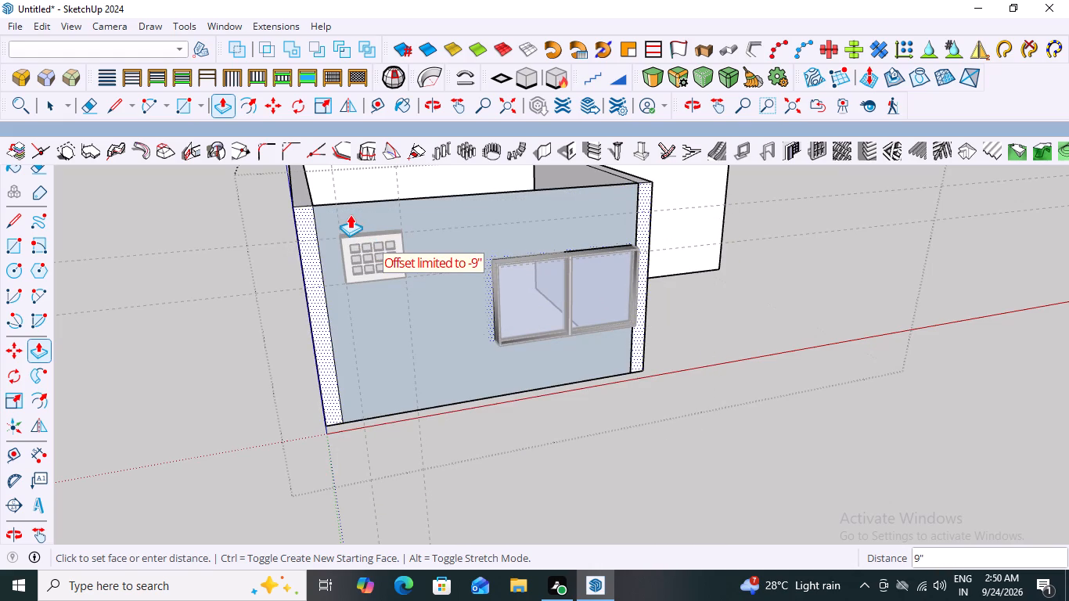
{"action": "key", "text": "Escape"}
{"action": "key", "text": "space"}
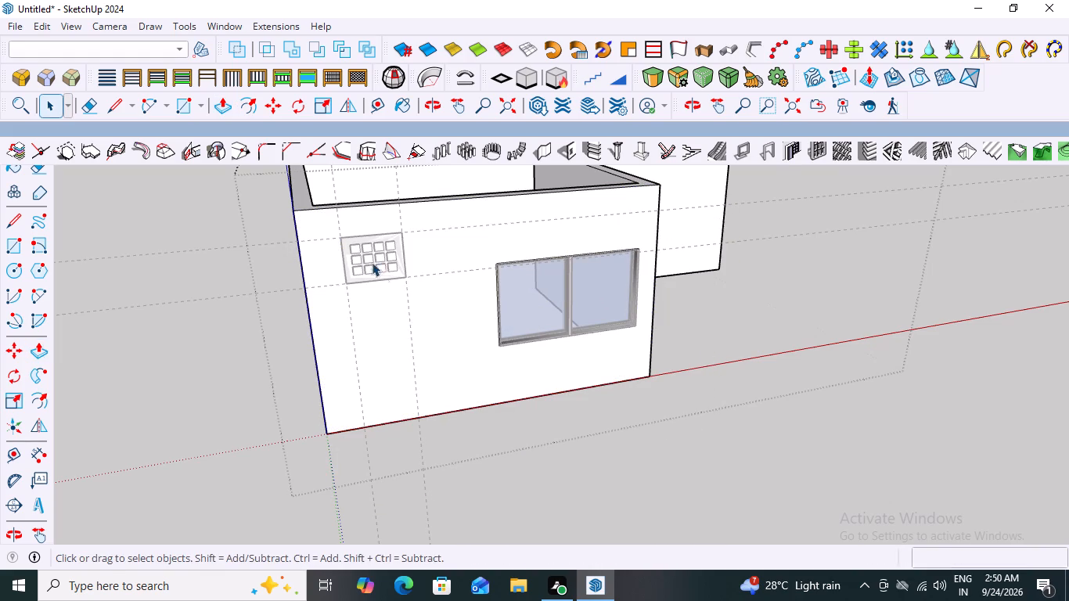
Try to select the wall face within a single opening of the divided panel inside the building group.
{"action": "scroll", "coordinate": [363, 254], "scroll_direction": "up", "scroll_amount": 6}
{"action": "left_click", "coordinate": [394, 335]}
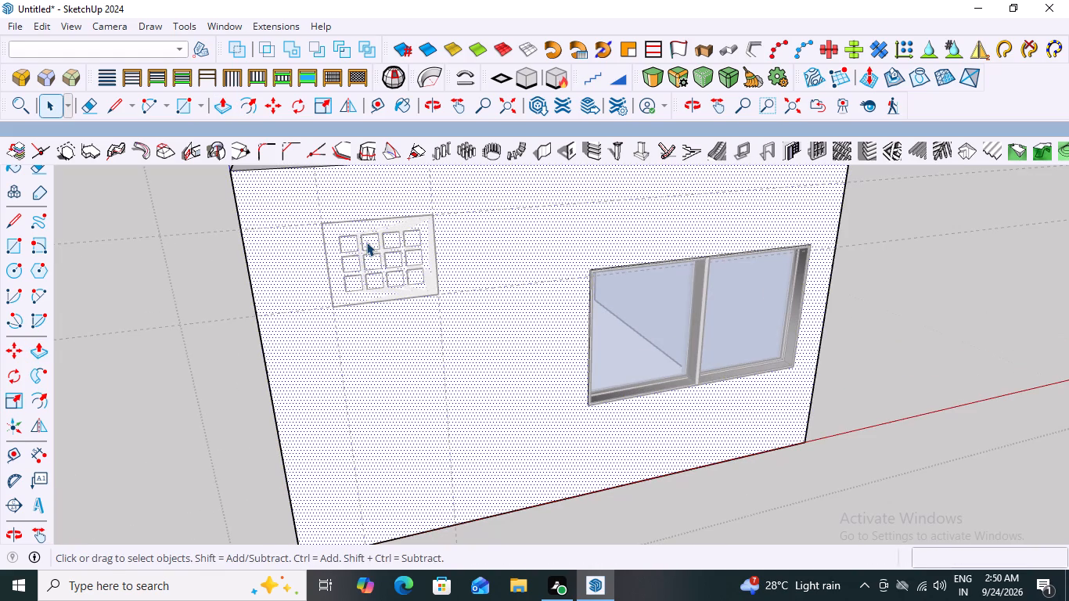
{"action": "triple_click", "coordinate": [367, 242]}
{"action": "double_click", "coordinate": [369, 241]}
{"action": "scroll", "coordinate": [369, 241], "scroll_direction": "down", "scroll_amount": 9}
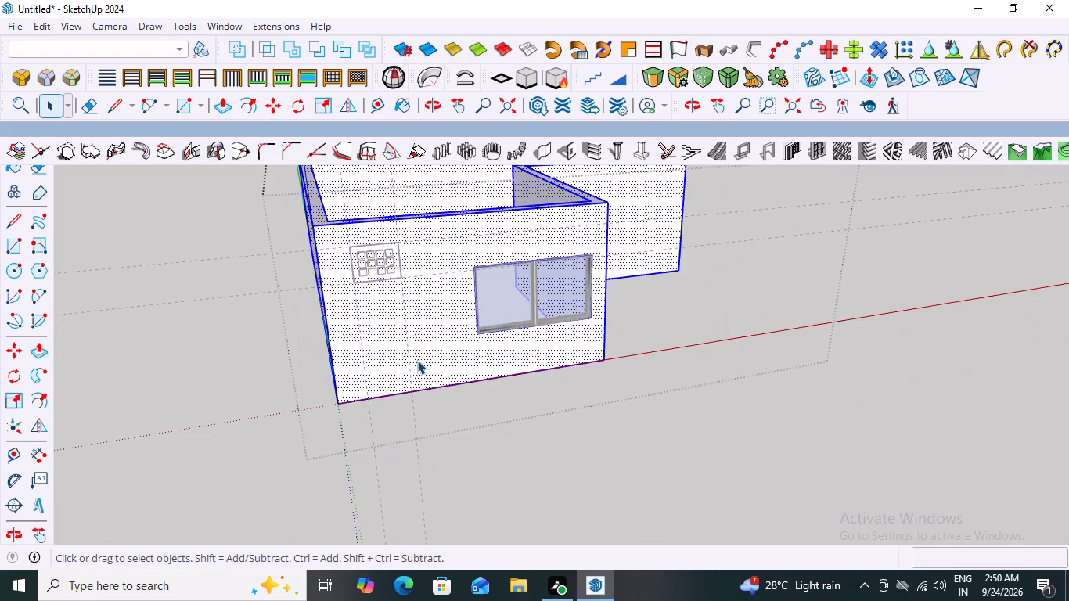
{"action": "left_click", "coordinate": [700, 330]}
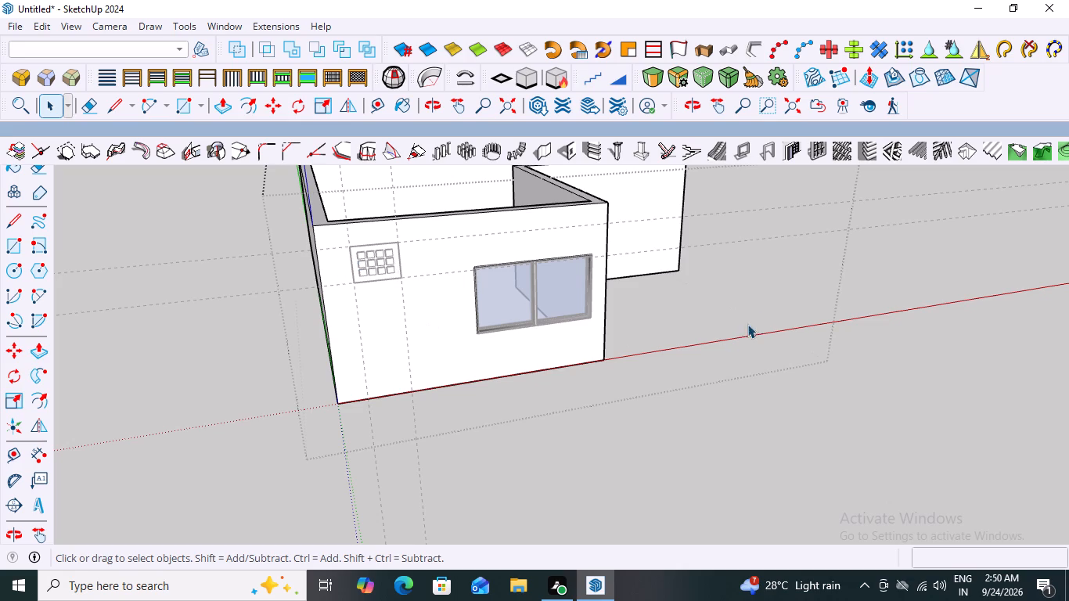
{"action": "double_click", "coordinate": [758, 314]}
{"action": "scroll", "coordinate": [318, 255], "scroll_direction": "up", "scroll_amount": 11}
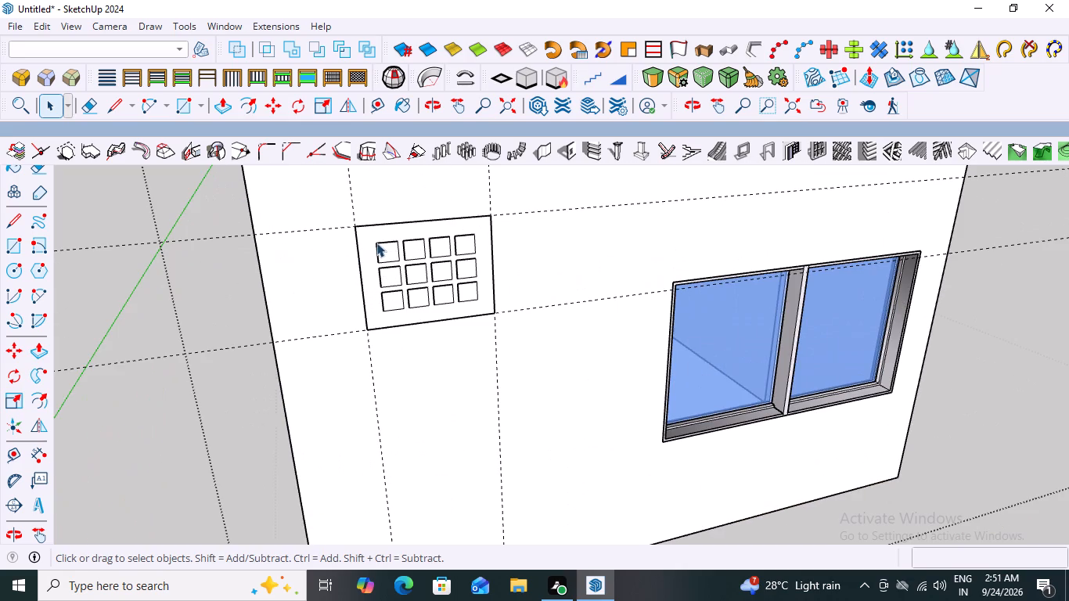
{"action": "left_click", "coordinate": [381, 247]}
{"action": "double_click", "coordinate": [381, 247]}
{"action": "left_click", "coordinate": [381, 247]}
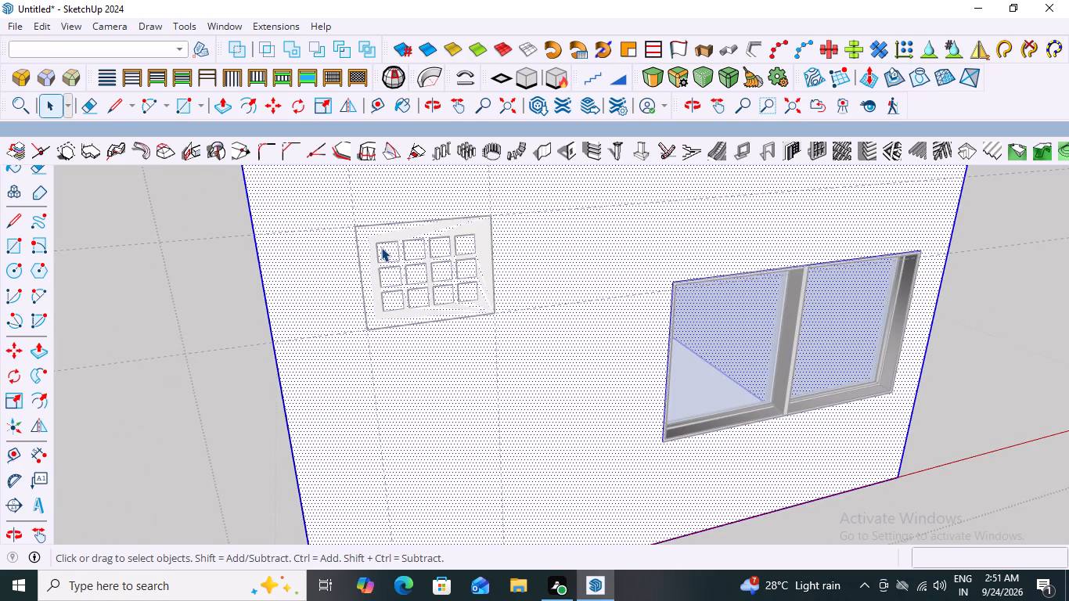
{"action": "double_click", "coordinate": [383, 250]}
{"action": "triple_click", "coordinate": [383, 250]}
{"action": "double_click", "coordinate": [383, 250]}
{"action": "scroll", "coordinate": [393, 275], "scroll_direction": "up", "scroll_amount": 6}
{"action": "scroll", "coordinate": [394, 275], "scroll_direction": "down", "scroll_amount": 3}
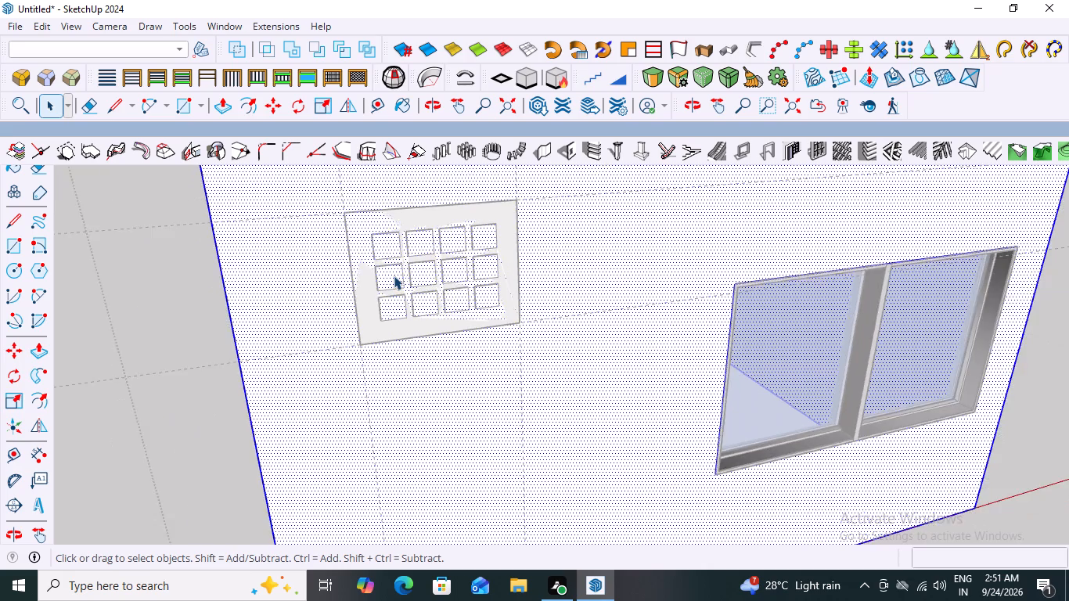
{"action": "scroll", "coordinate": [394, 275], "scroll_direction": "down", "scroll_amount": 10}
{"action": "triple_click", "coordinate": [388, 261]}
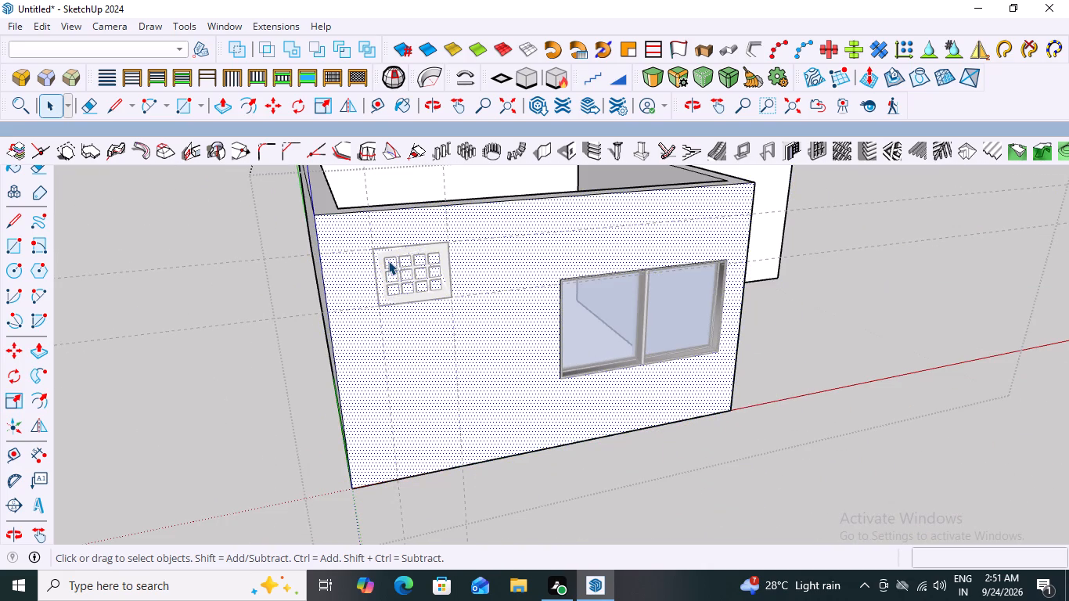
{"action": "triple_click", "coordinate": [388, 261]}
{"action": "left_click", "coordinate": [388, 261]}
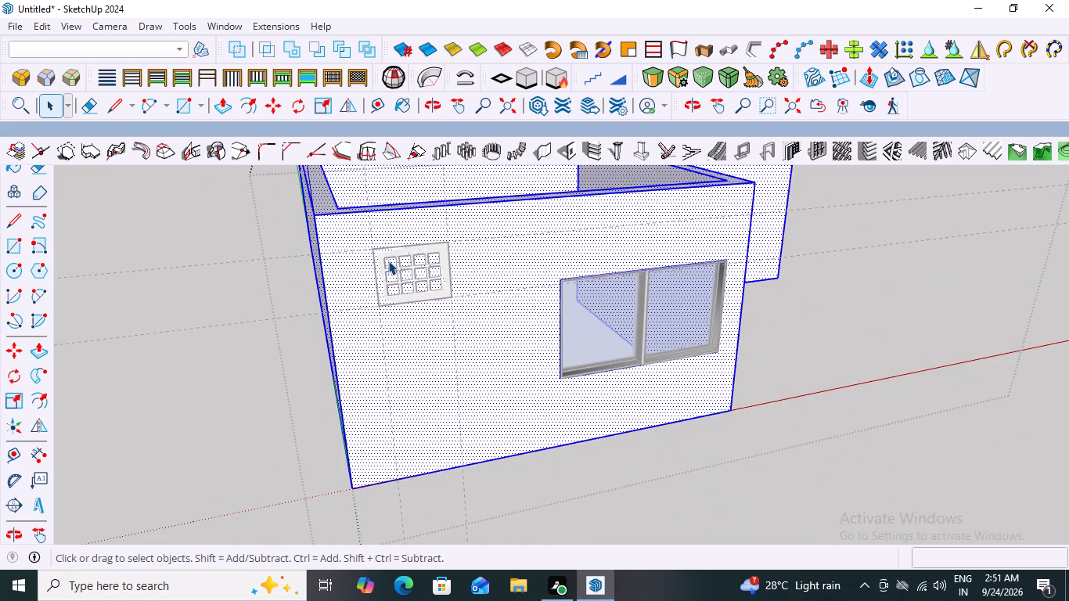
Undo the creation of the 3-by-4 divided panel, leaving the plain rectangle on the front wall.
{"action": "key", "text": "ctrl+z"}
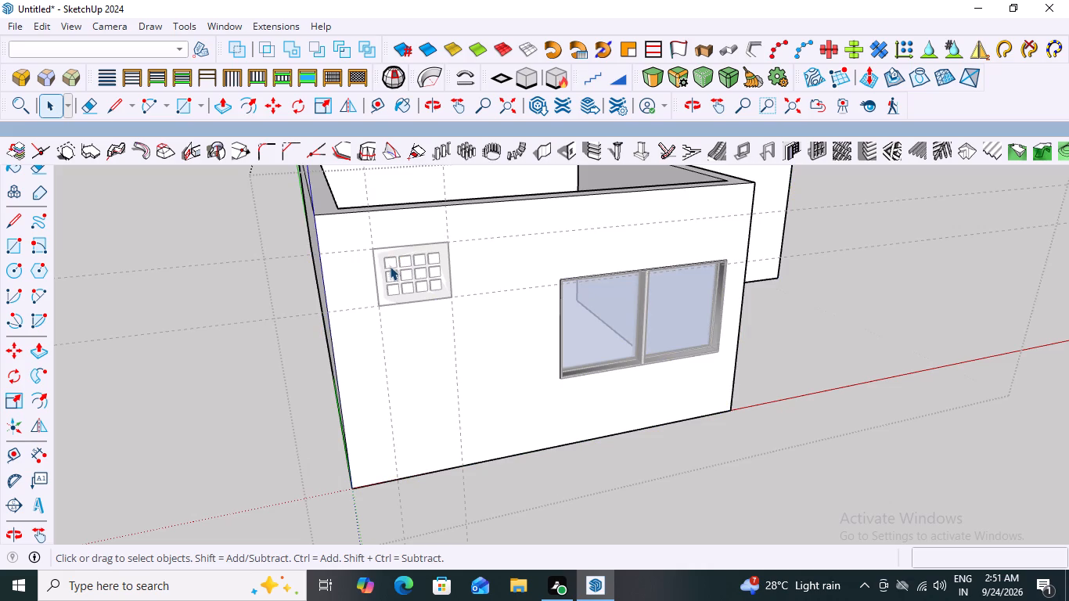
{"action": "key", "text": "space"}
{"action": "left_click", "coordinate": [209, 315]}
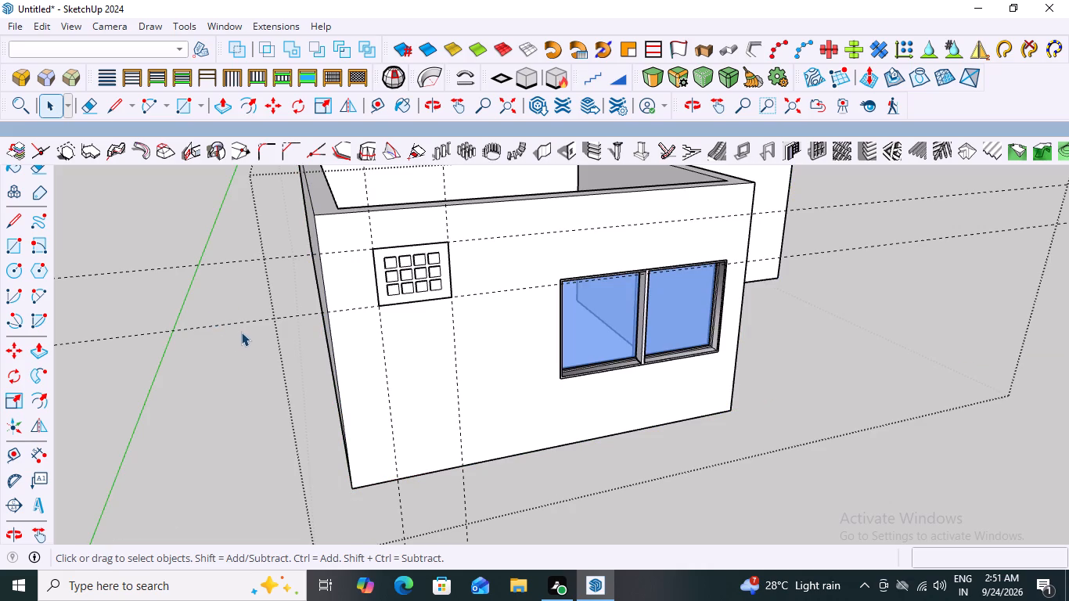
{"action": "key", "text": "ctrl+z"}
{"action": "key", "text": "ctrl+z"}
{"action": "key", "text": "ctrl+z"}
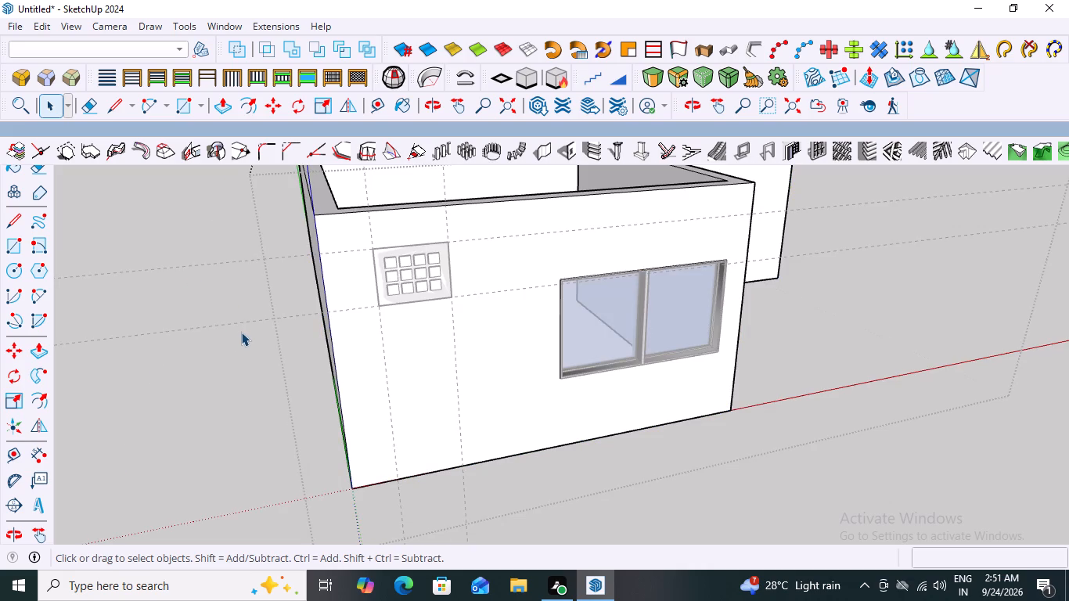
{"action": "key", "text": "ctrl+z"}
{"action": "key", "text": "ctrl+z"}
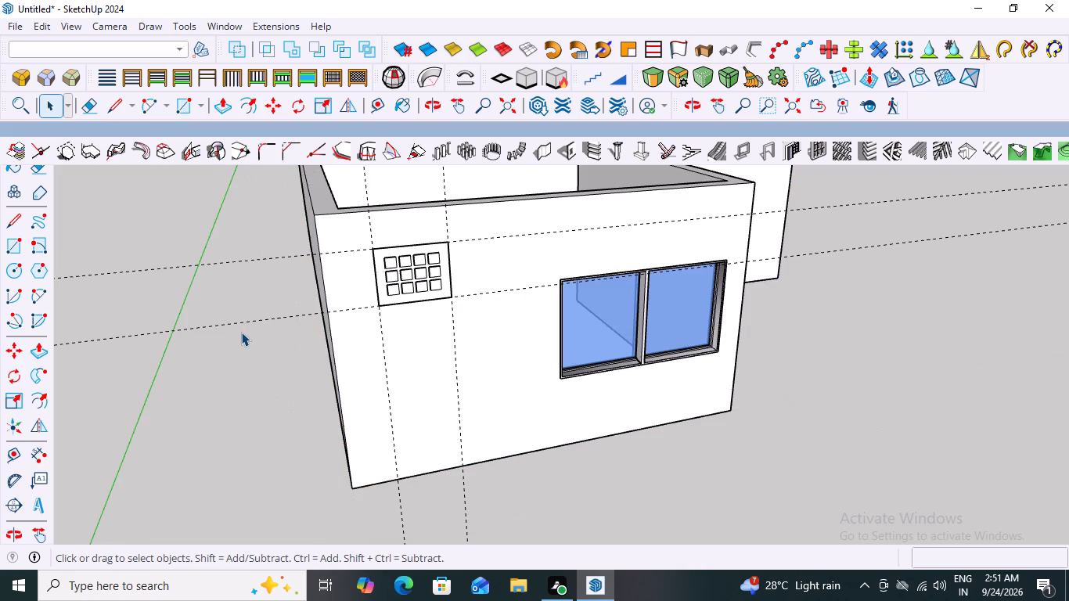
{"action": "key", "text": "ctrl+z"}
{"action": "key", "text": "ctrl+z"}
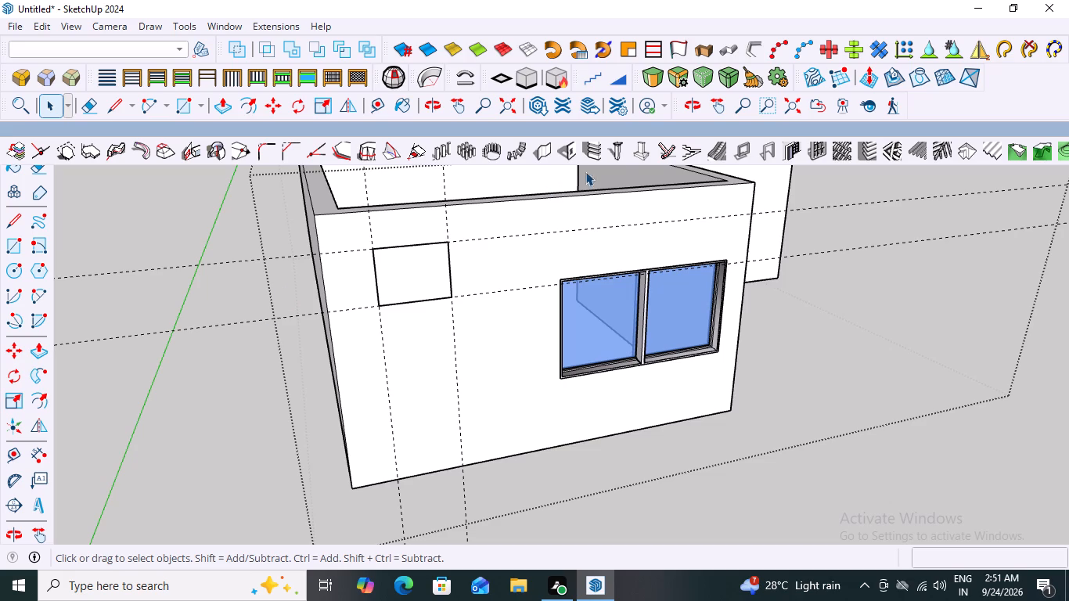
Create 1001bit wall openings with width 3 and height 3 at the lower corners of the front wall's small rectangle.
{"action": "left_click", "coordinate": [571, 151]}
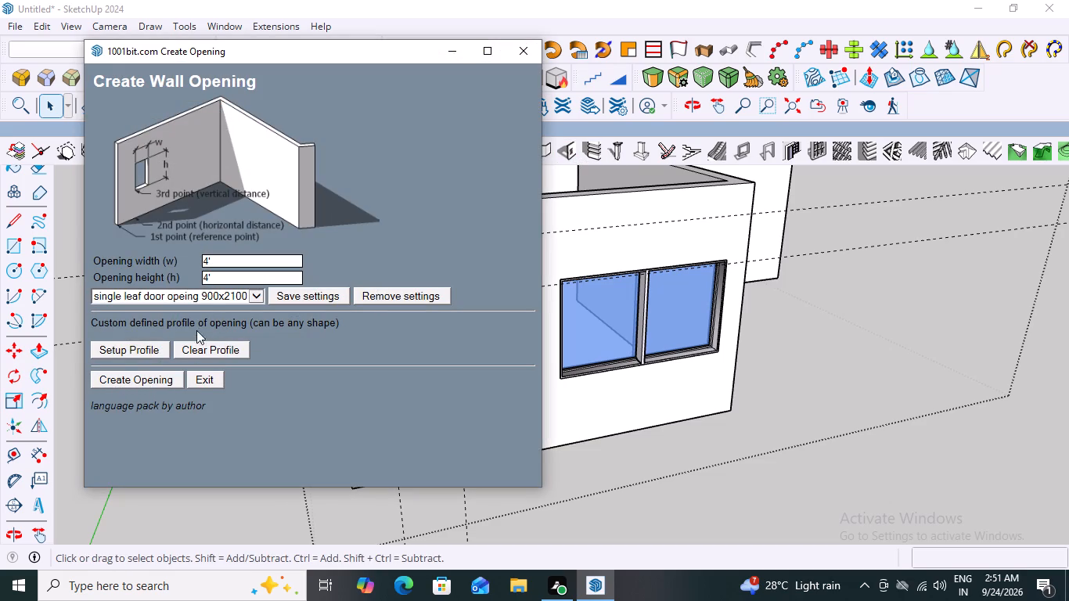
{"action": "left_click", "coordinate": [214, 264]}
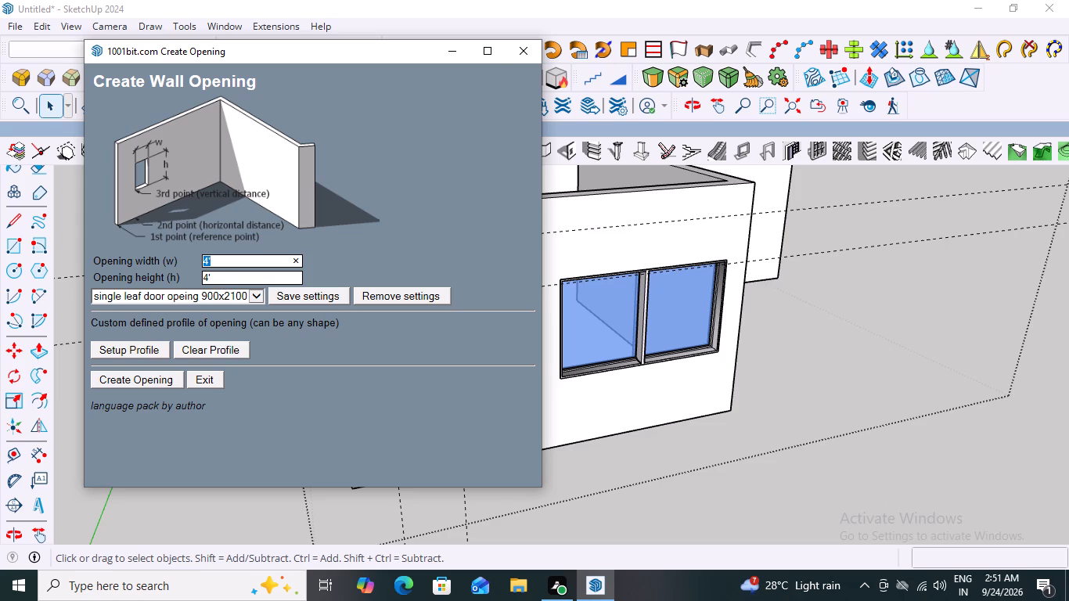
{"action": "left_click", "coordinate": [220, 279]}
{"action": "key", "text": "BackSpace"}
{"action": "key", "text": "3"}
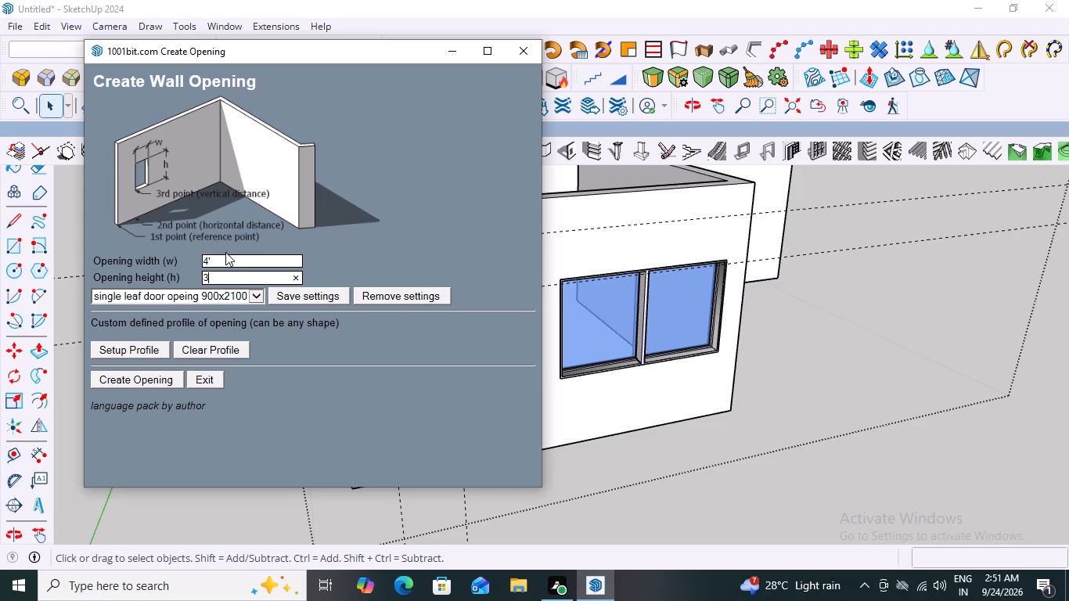
{"action": "left_click", "coordinate": [225, 252]}
{"action": "left_click", "coordinate": [210, 261]}
{"action": "key", "text": "BackSpace"}
{"action": "key", "text": "3"}
{"action": "left_click", "coordinate": [119, 380]}
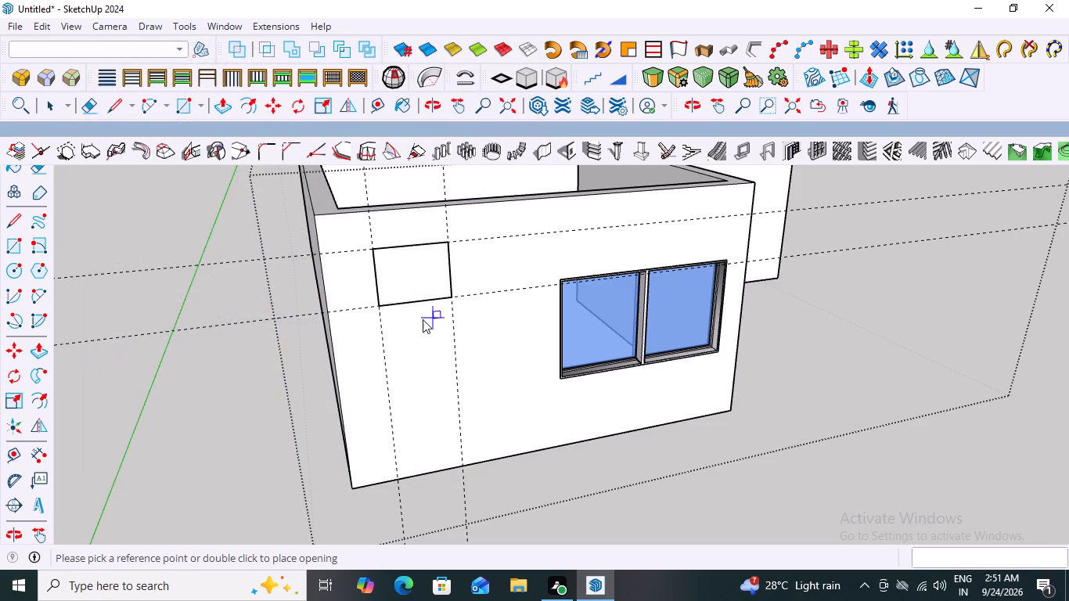
{"action": "left_click", "coordinate": [331, 311]}
{"action": "left_click", "coordinate": [380, 307]}
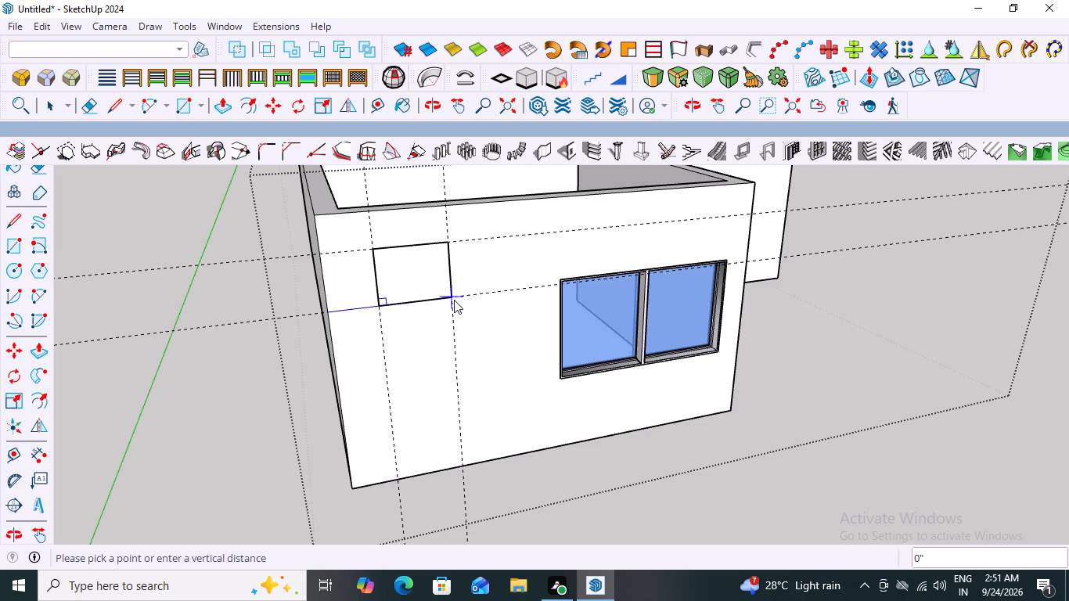
{"action": "left_click", "coordinate": [453, 298]}
{"action": "left_click", "coordinate": [453, 298]}
{"action": "scroll", "coordinate": [416, 305], "scroll_direction": "up", "scroll_amount": 2}
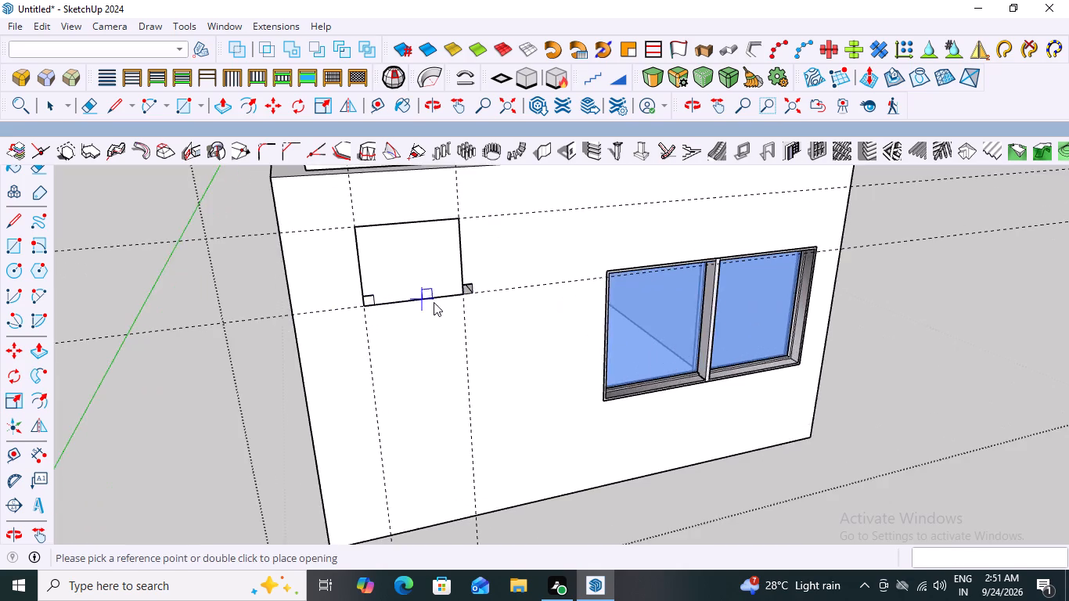
{"action": "scroll", "coordinate": [434, 302], "scroll_direction": "up", "scroll_amount": 12}
{"action": "scroll", "coordinate": [436, 318], "scroll_direction": "down", "scroll_amount": 3}
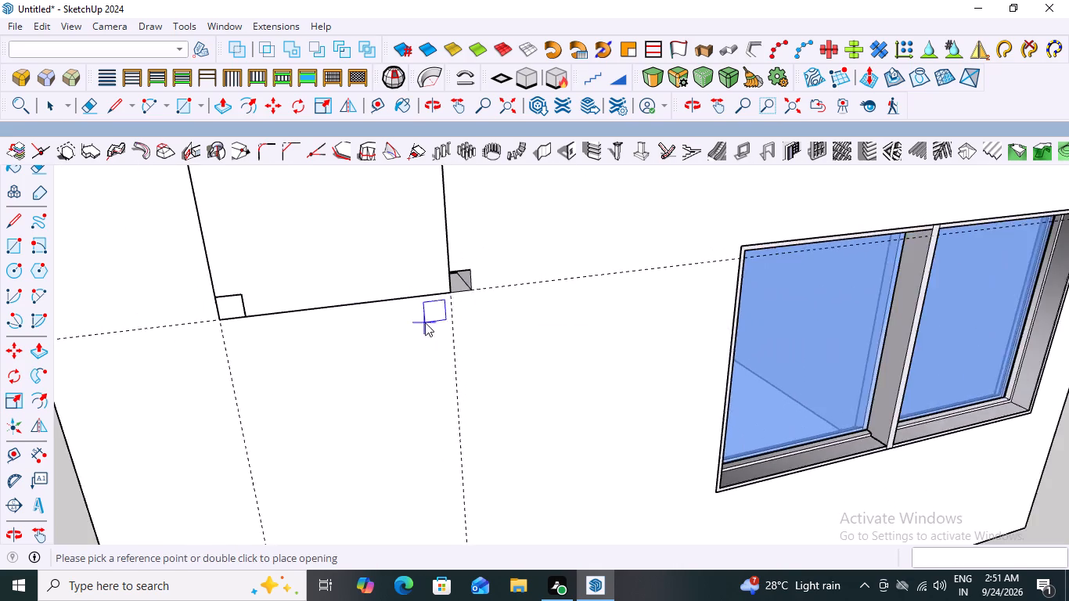
Undo the 1001bit wall openings placed at the lower corners of the front wall's small rectangle.
{"action": "scroll", "coordinate": [425, 322], "scroll_direction": "down", "scroll_amount": 5}
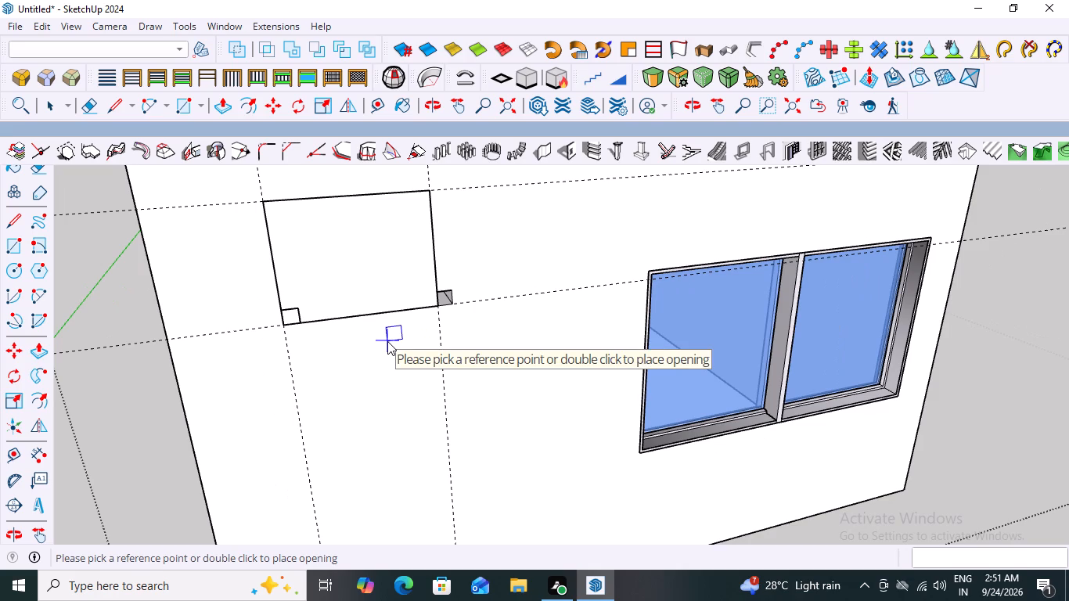
{"action": "key", "text": "ctrl+z"}
{"action": "key", "text": "ctrl+z"}
{"action": "scroll", "coordinate": [390, 340], "scroll_direction": "down", "scroll_amount": 3}
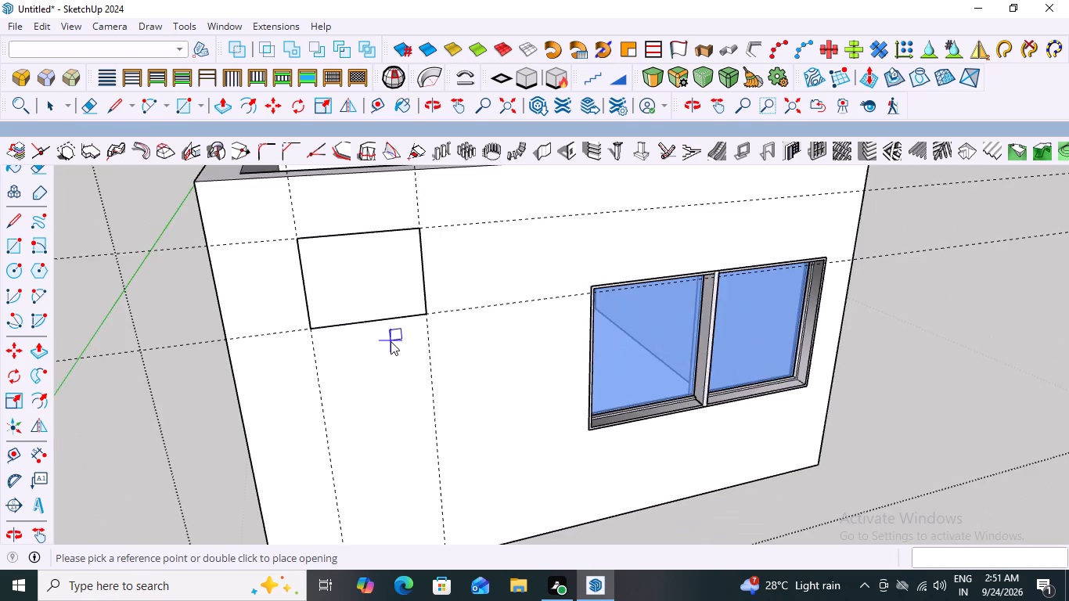
{"action": "scroll", "coordinate": [391, 341], "scroll_direction": "down", "scroll_amount": 2}
{"action": "key", "text": "space"}
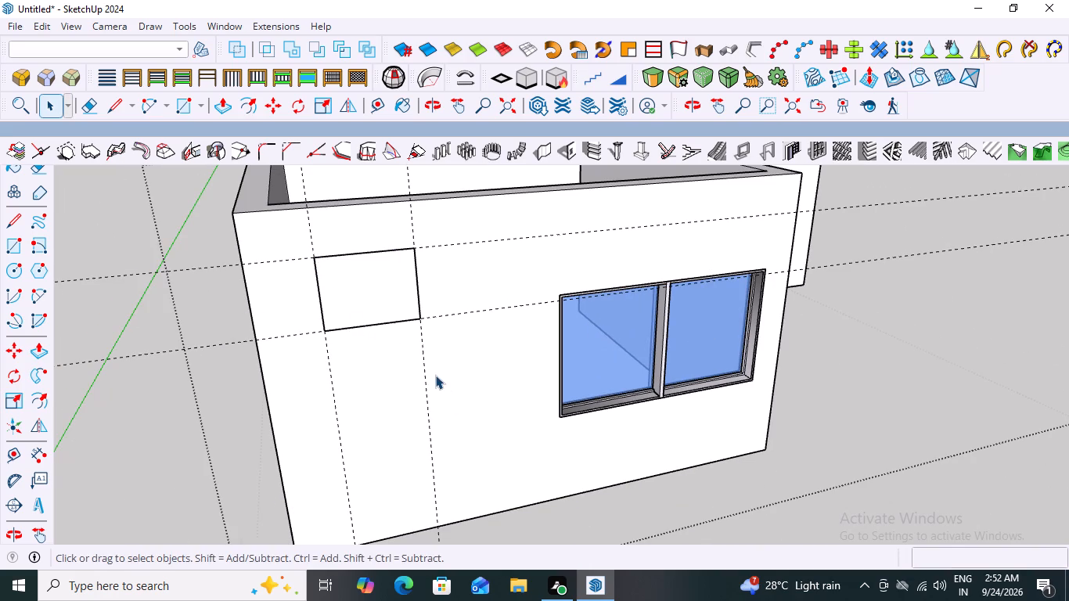
Measure the length of the small rectangle's top edge with the Dimension tool, without placing a dimension.
{"action": "left_click", "coordinate": [42, 448]}
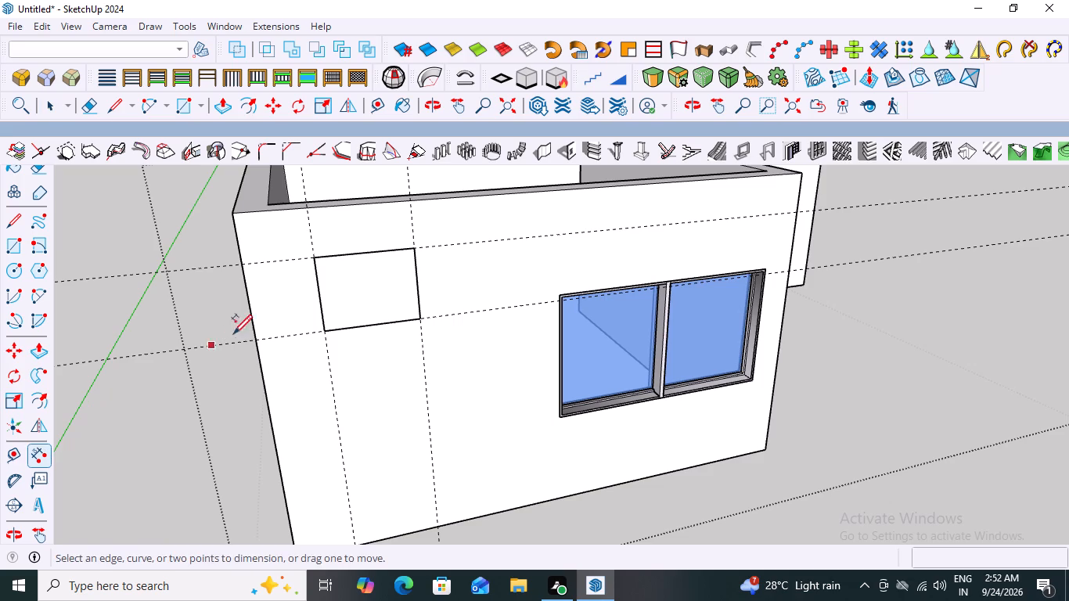
{"action": "left_click", "coordinate": [315, 259]}
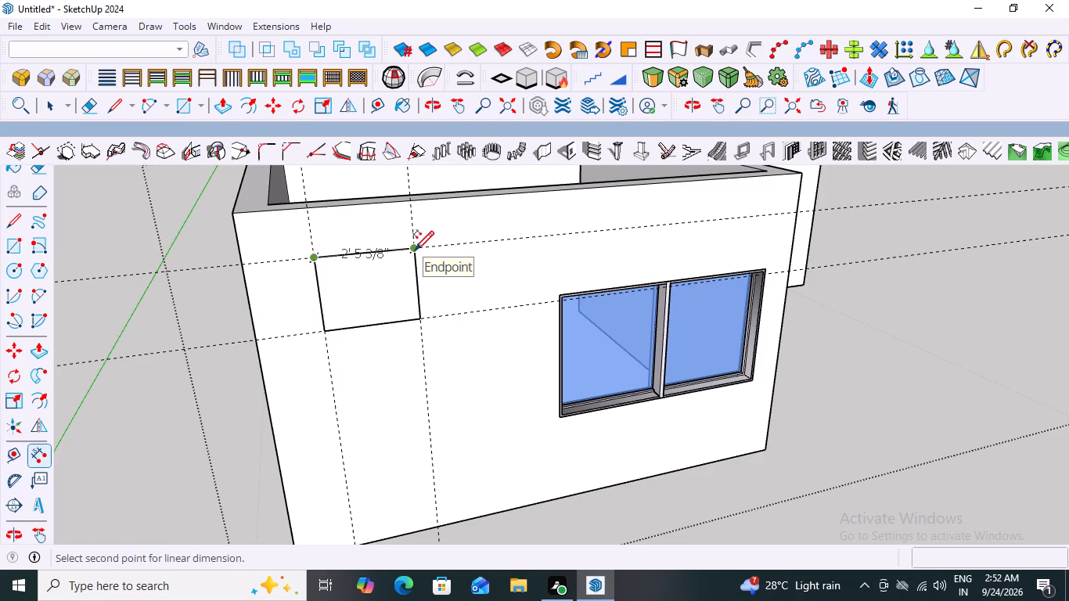
{"action": "scroll", "coordinate": [415, 249], "scroll_direction": "up", "scroll_amount": 6}
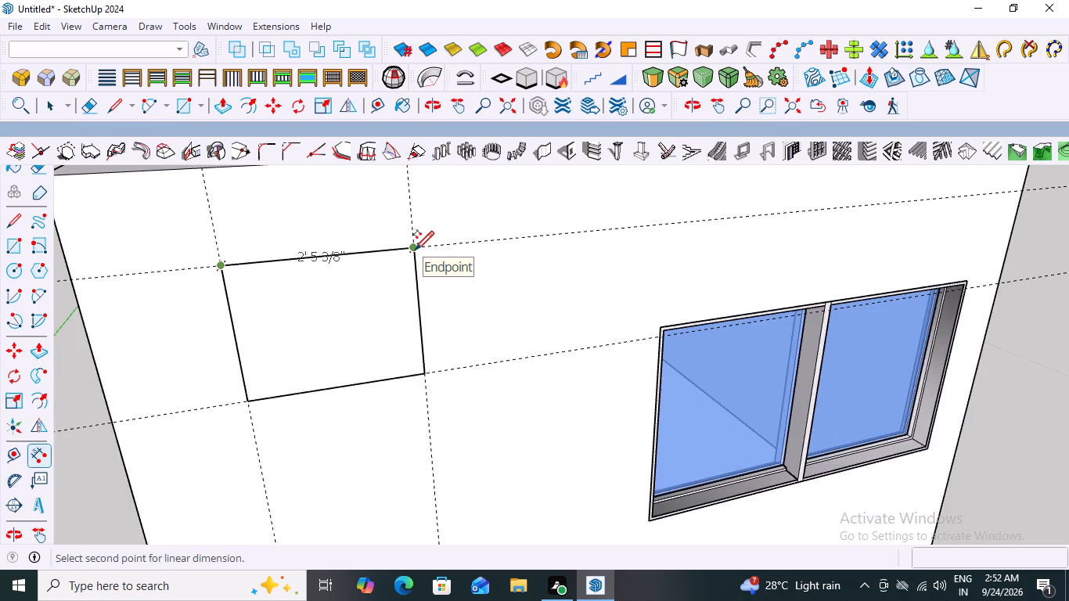
{"action": "scroll", "coordinate": [415, 249], "scroll_direction": "up", "scroll_amount": 2}
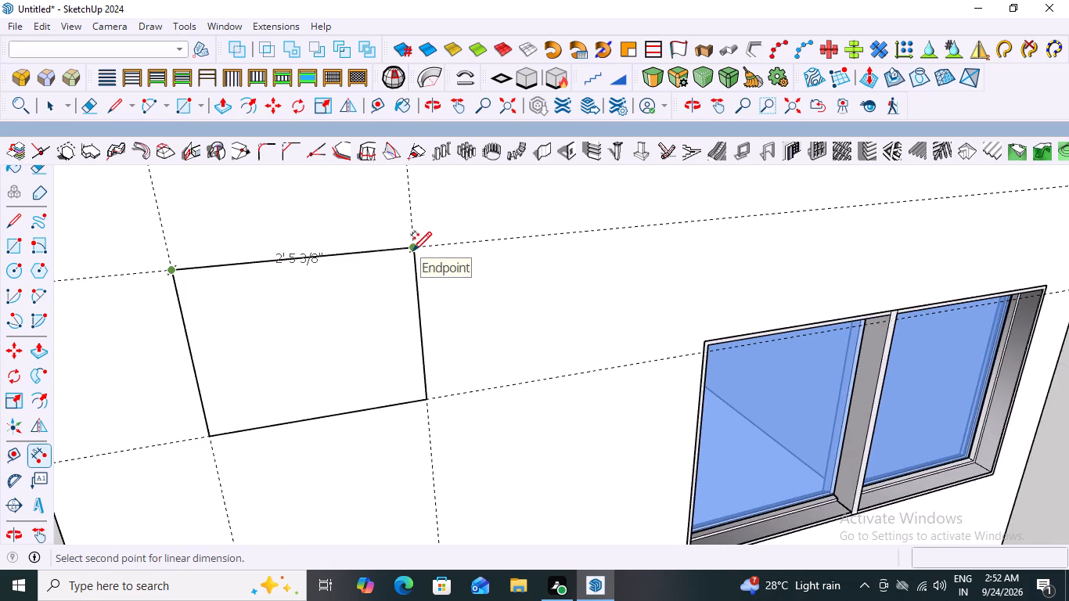
{"action": "key", "text": "space"}
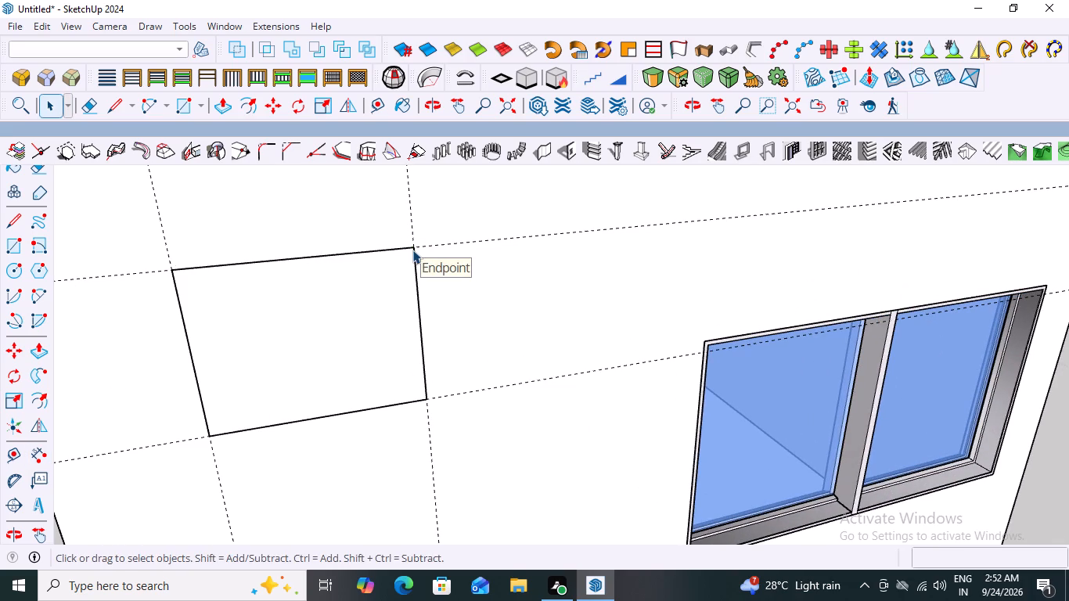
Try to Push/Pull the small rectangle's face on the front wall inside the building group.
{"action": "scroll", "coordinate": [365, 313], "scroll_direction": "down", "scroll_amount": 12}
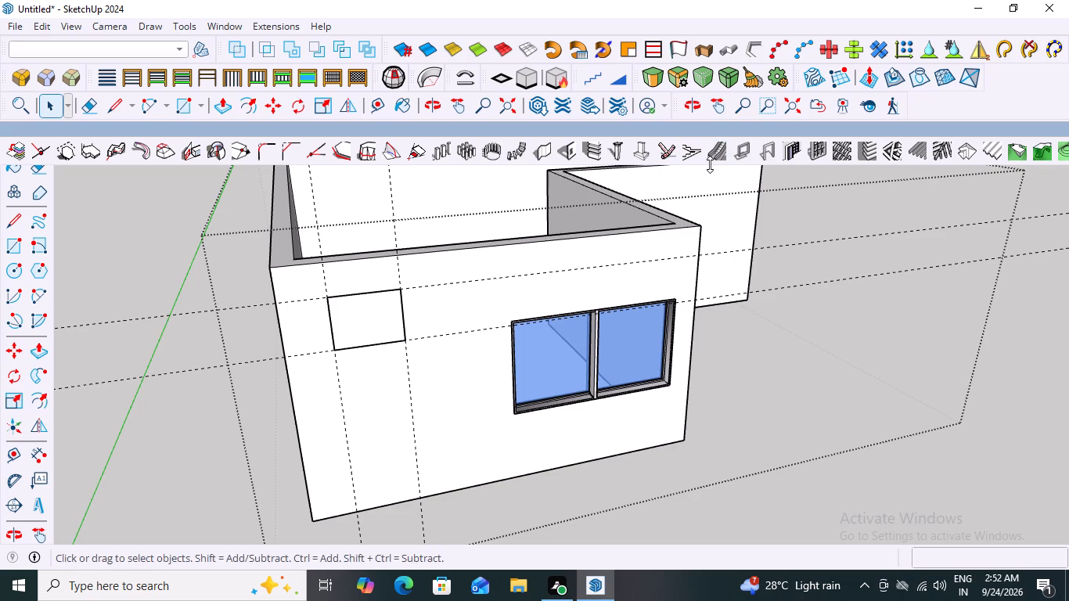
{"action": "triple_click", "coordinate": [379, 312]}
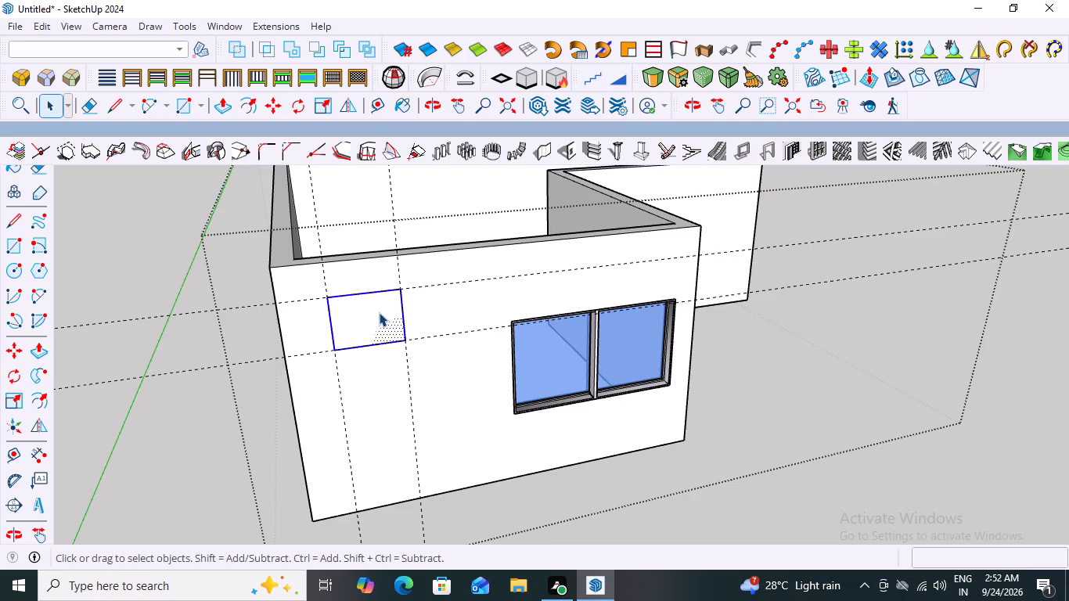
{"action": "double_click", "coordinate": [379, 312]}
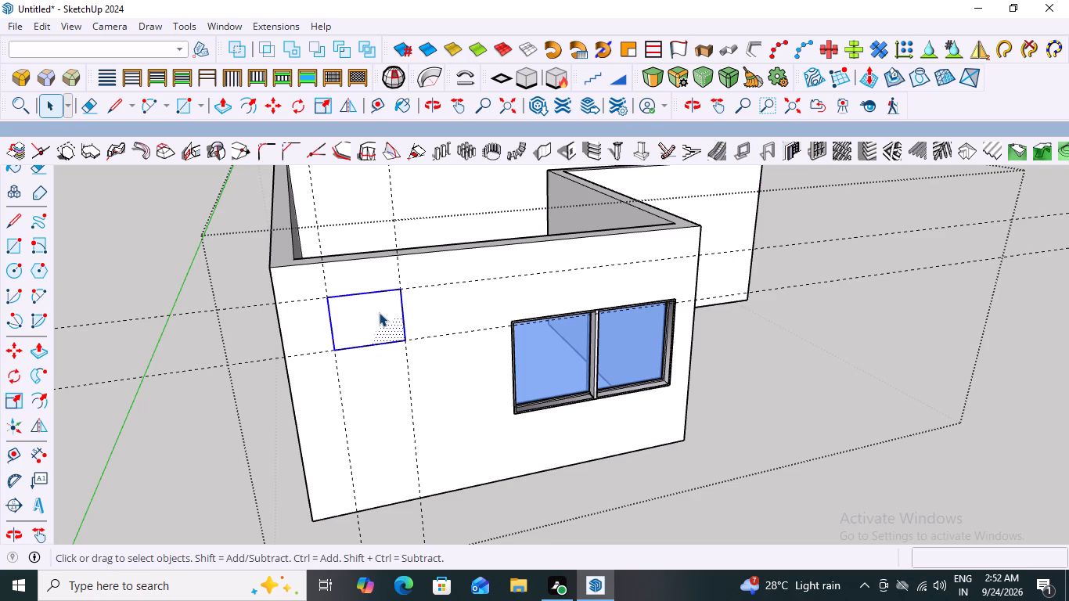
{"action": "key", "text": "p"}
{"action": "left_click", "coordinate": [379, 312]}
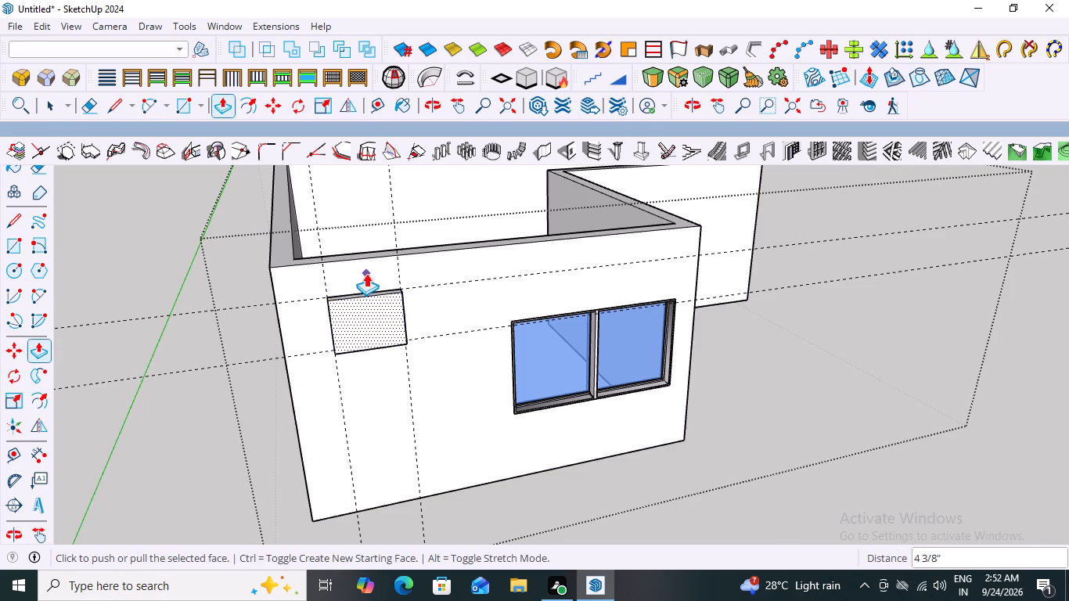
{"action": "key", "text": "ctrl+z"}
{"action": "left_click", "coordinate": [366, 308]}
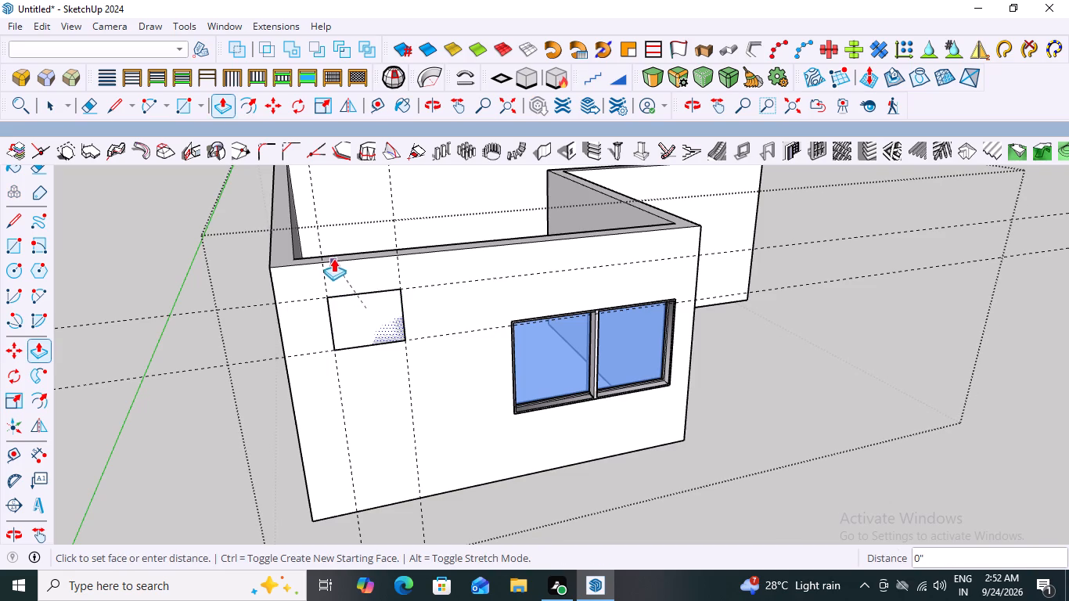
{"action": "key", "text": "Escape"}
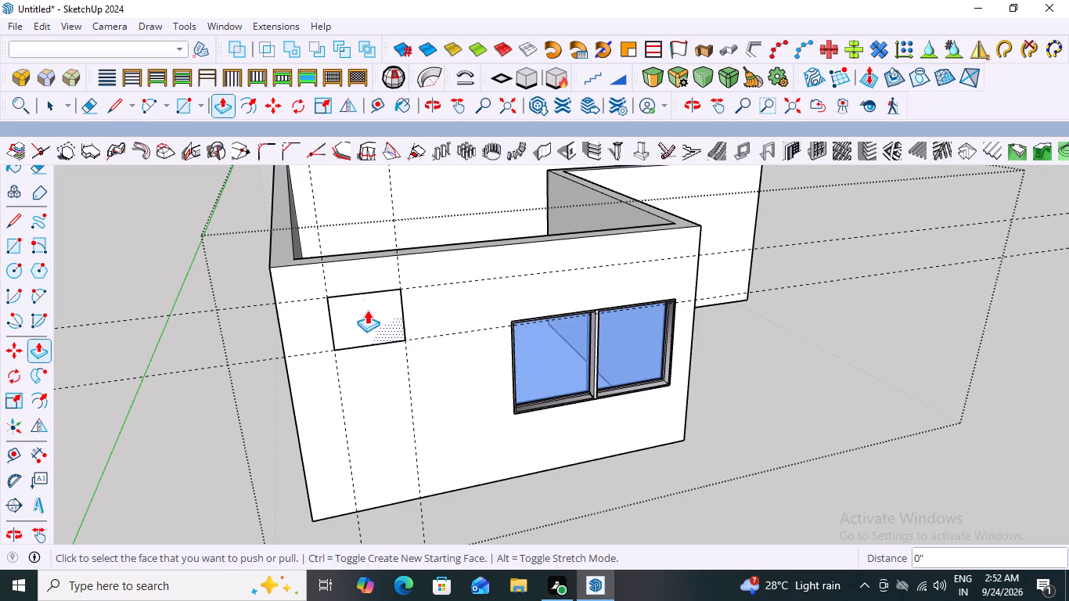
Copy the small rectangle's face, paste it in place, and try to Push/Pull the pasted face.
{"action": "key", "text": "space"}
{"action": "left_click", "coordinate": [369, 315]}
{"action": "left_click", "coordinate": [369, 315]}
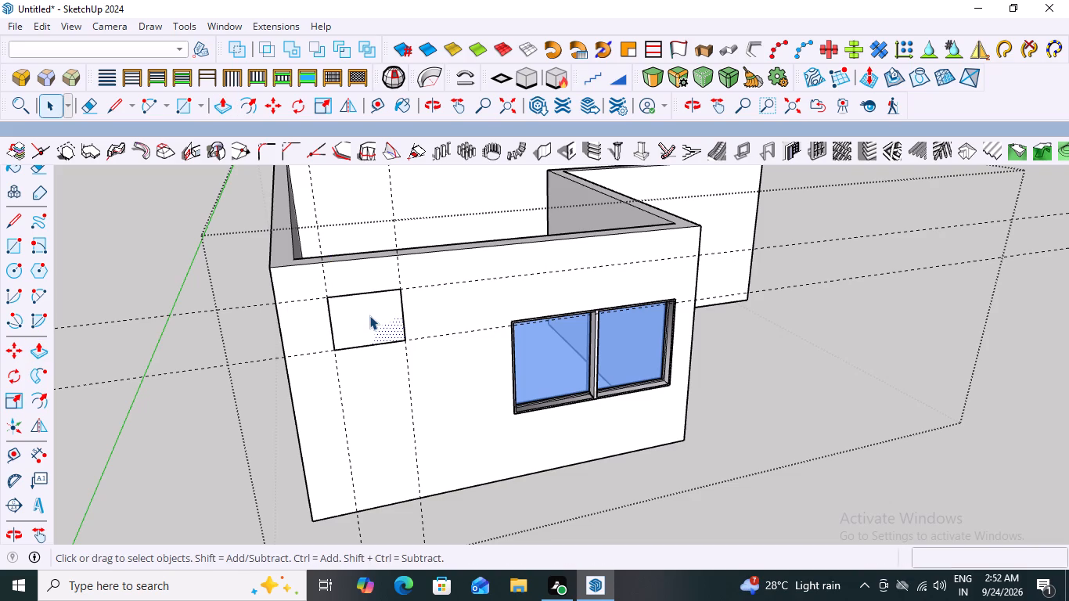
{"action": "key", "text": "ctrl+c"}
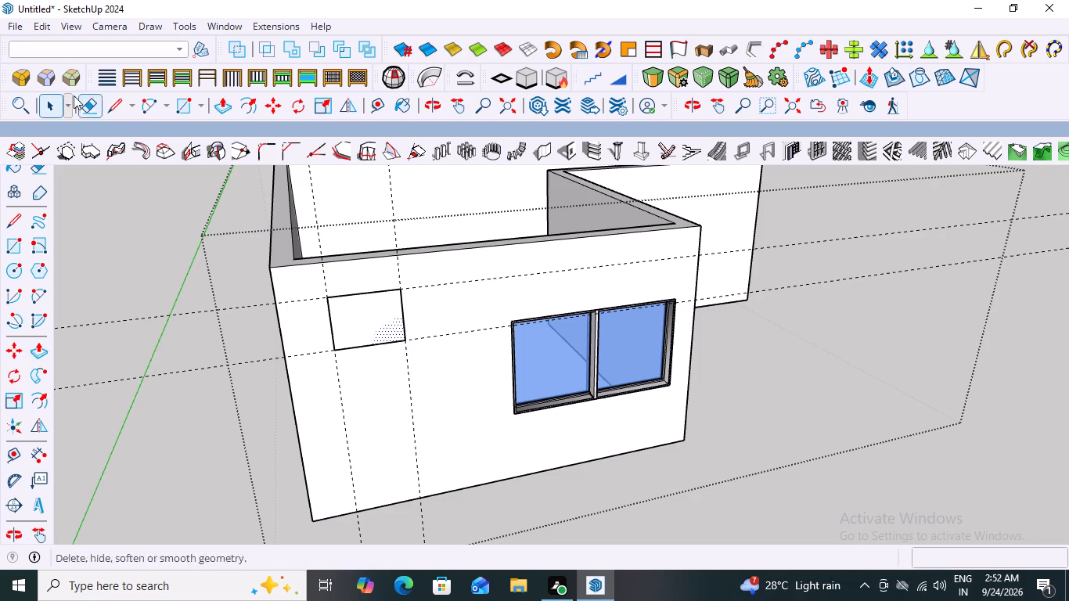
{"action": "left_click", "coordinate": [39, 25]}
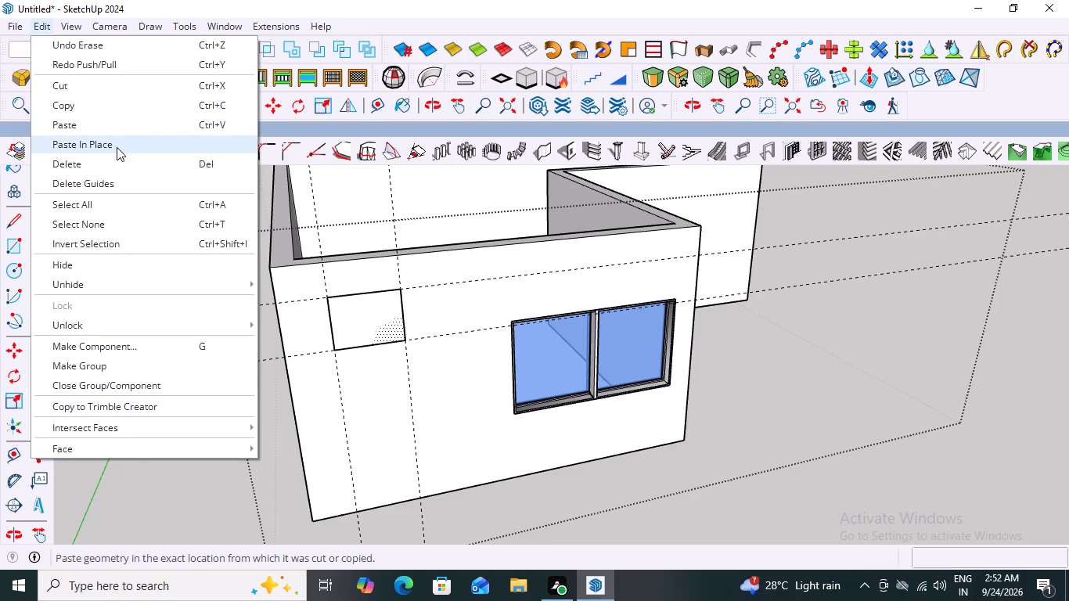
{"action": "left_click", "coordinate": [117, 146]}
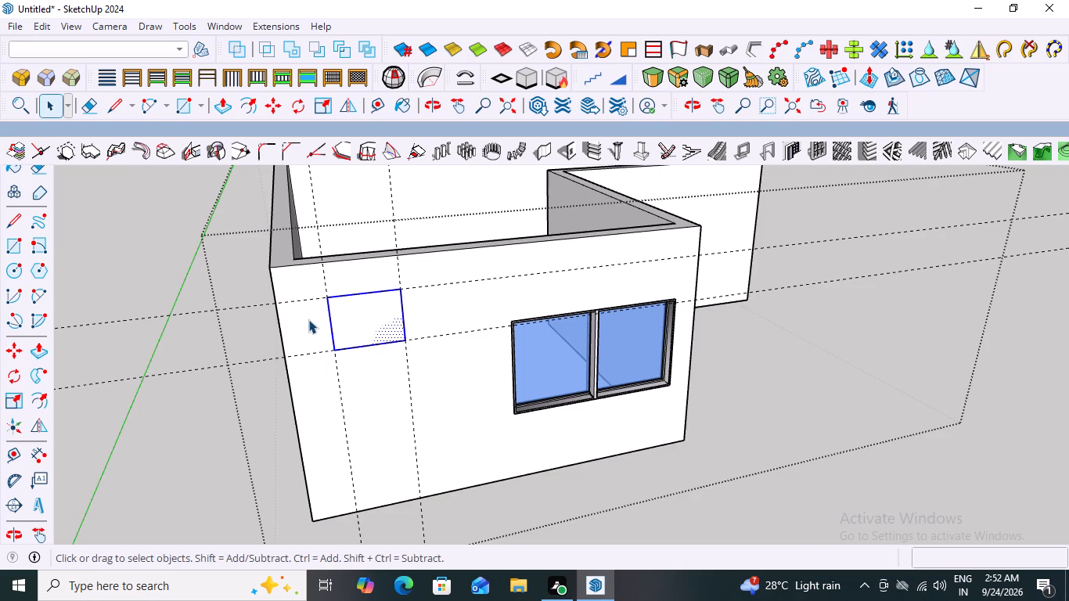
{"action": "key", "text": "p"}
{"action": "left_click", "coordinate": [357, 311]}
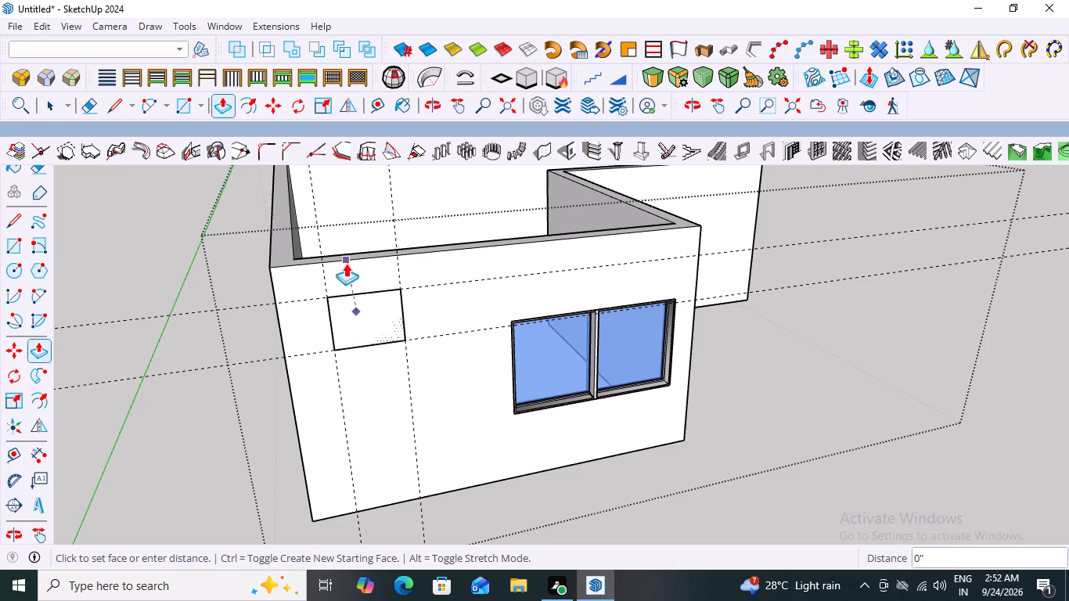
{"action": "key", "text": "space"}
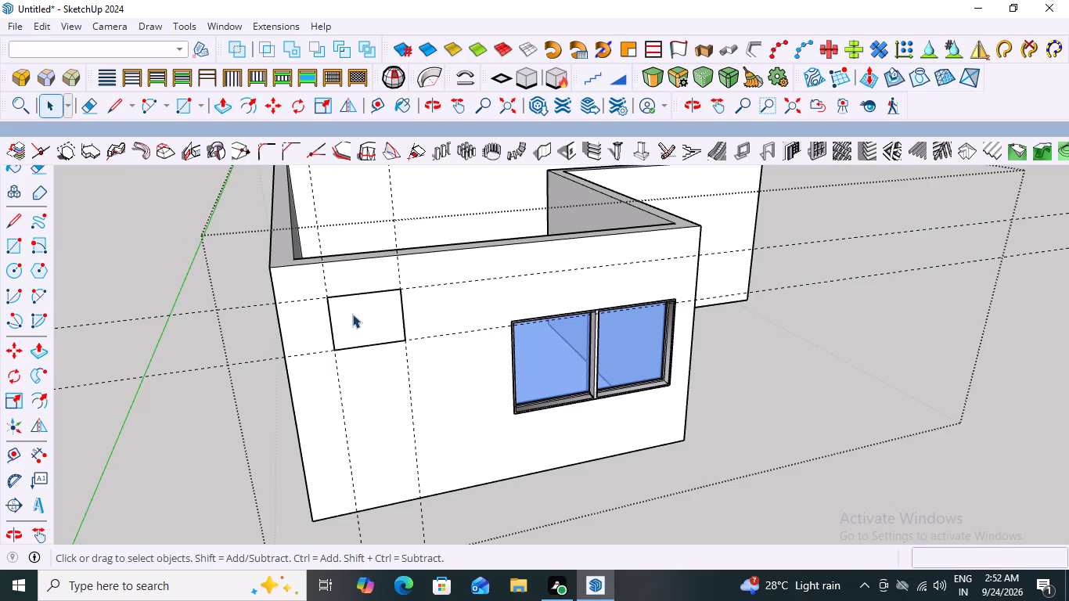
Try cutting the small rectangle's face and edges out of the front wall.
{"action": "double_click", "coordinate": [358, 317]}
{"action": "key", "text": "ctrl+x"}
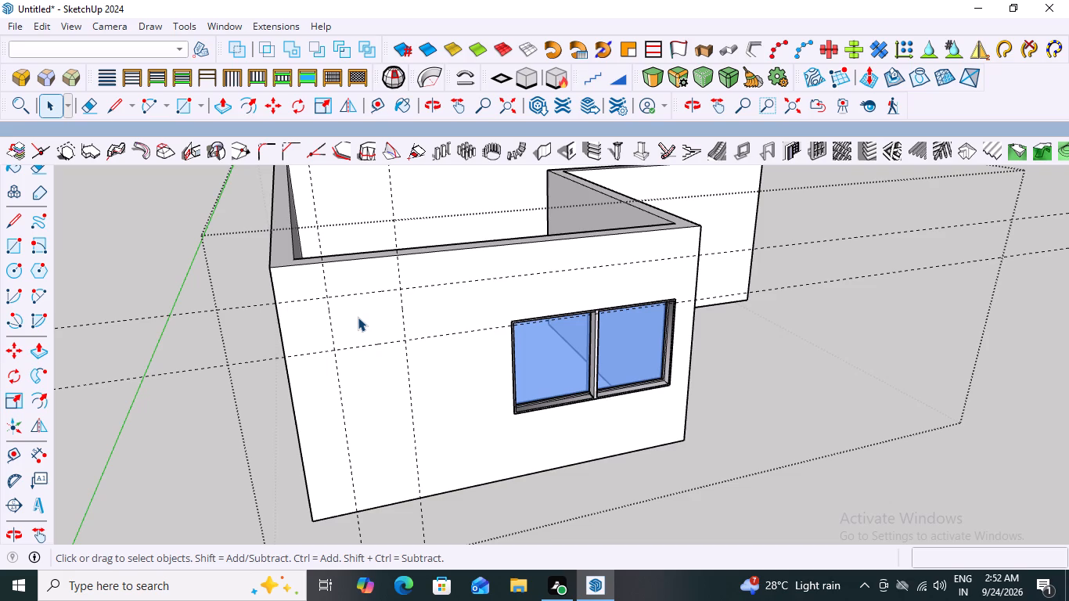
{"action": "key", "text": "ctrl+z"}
Cut only the small rectangle's face from the front wall and paste it back in place inside the building group.
{"action": "left_click", "coordinate": [358, 317]}
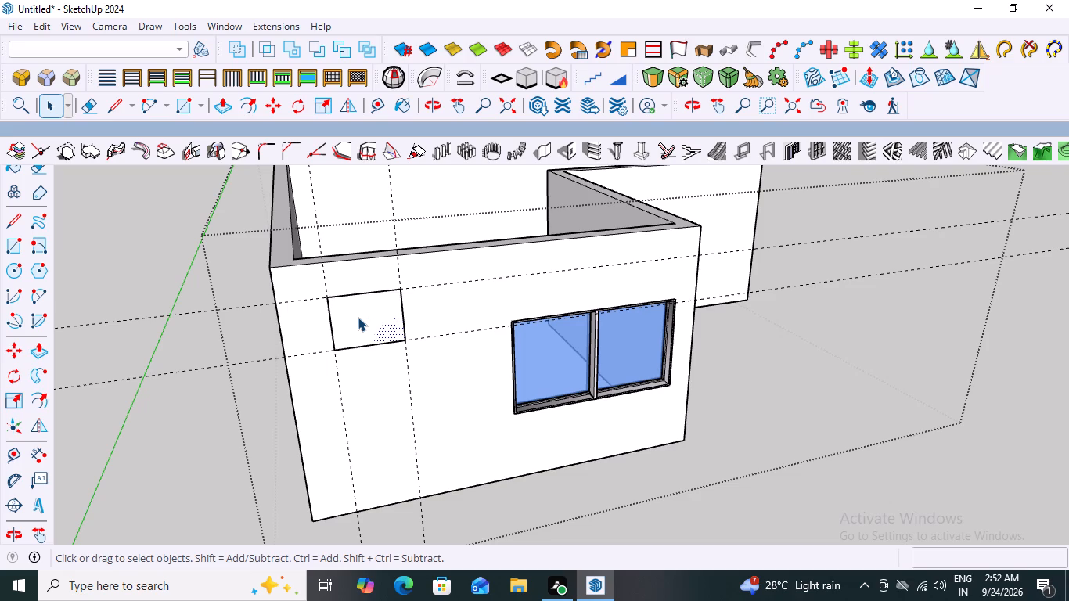
{"action": "key", "text": "ctrl+c"}
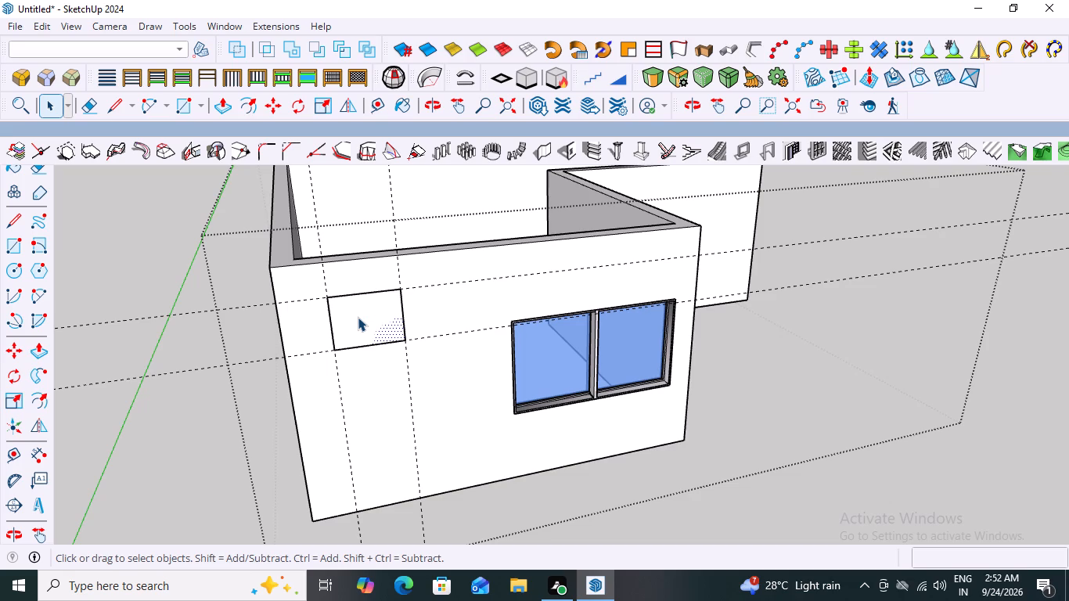
{"action": "left_click", "coordinate": [358, 317]}
{"action": "key", "text": "ctrl+x"}
{"action": "double_click", "coordinate": [39, 28]}
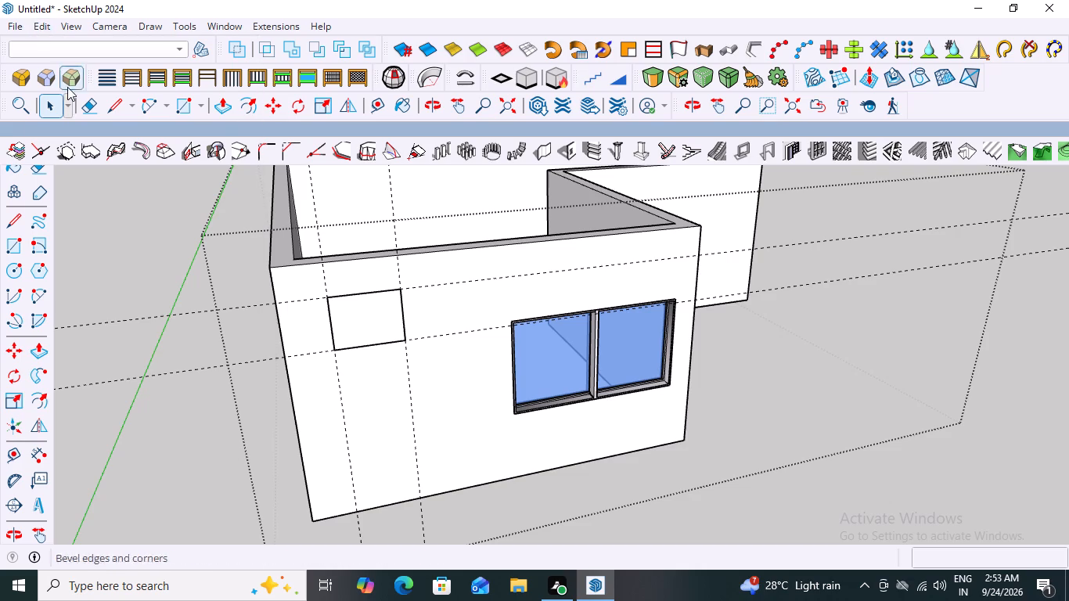
{"action": "left_click", "coordinate": [45, 24]}
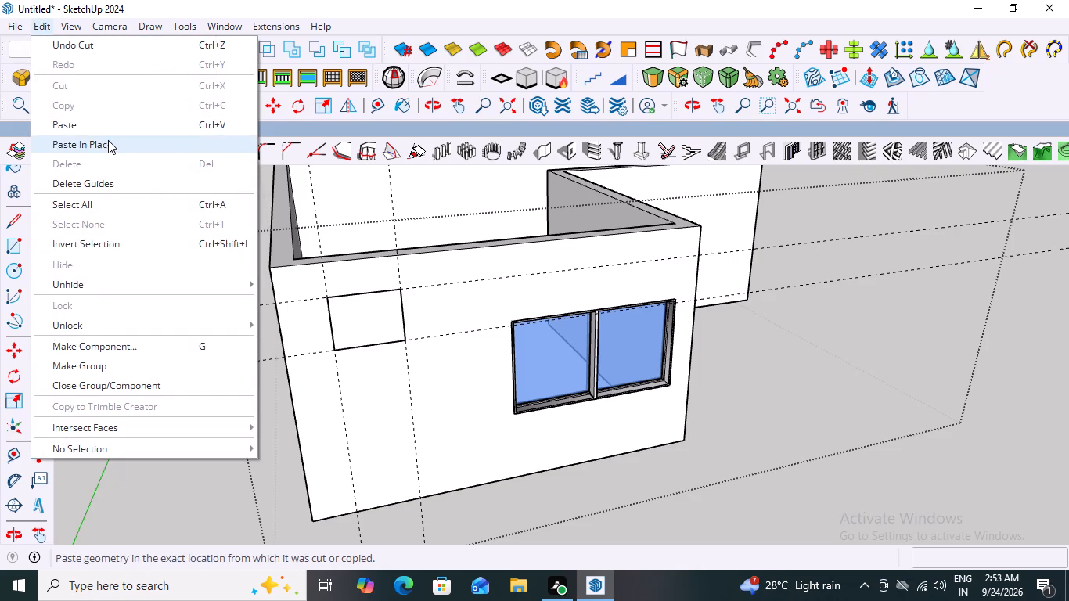
{"action": "left_click", "coordinate": [108, 140]}
Push/Pull the pasted rectangle face 9" inward to the wall's inner side, and leave the building group.
{"action": "key", "text": "p"}
{"action": "left_click", "coordinate": [355, 318]}
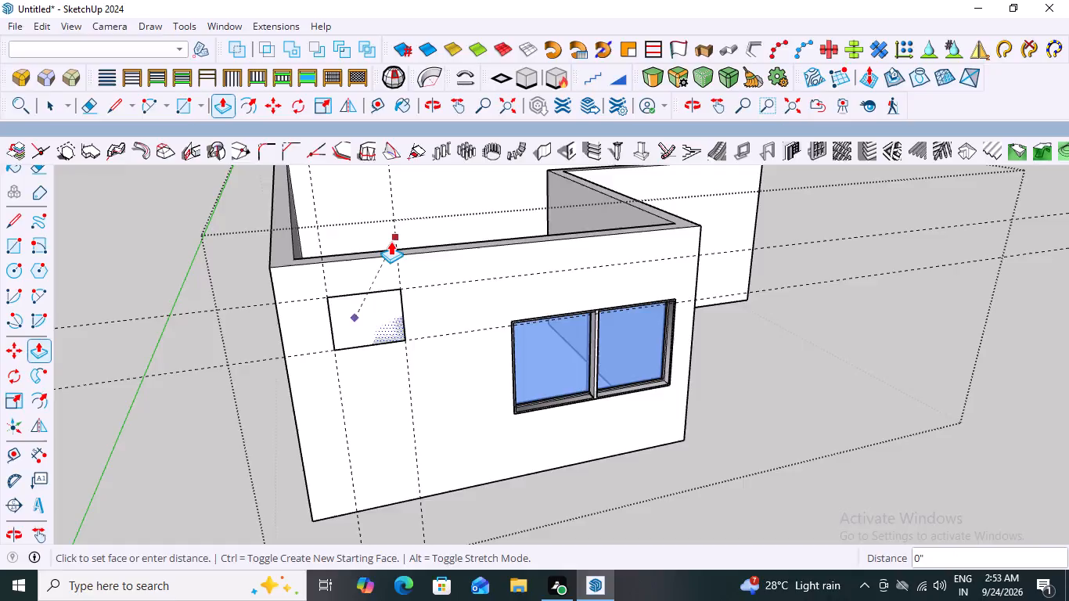
{"action": "middle_click_drag", "start_coordinate": [406, 261], "coordinate": [844, 408]}
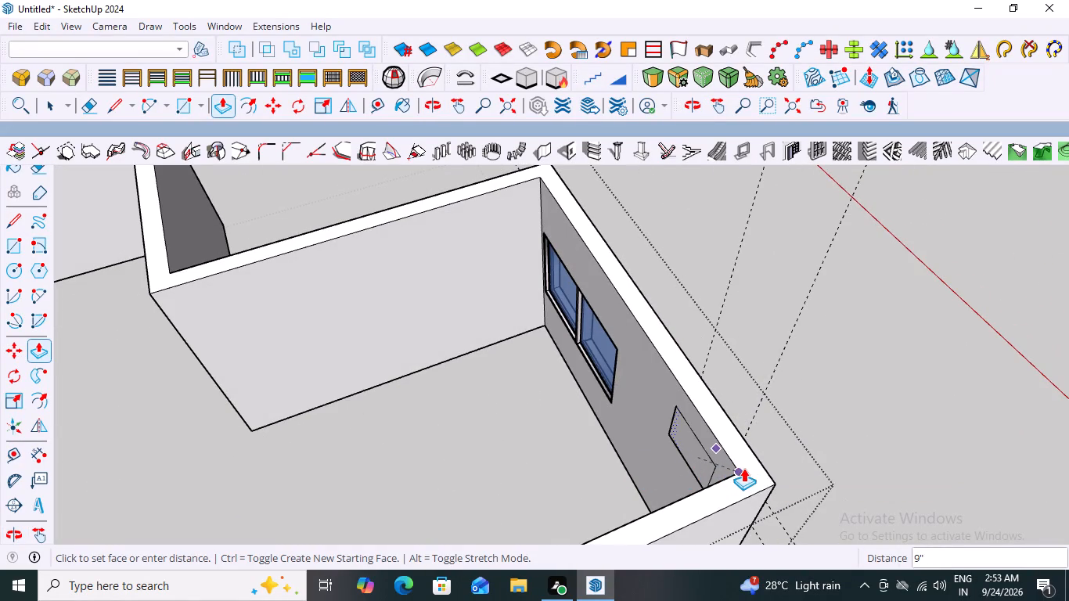
{"action": "left_click", "coordinate": [742, 467]}
{"action": "key", "text": "space"}
{"action": "left_click", "coordinate": [823, 408]}
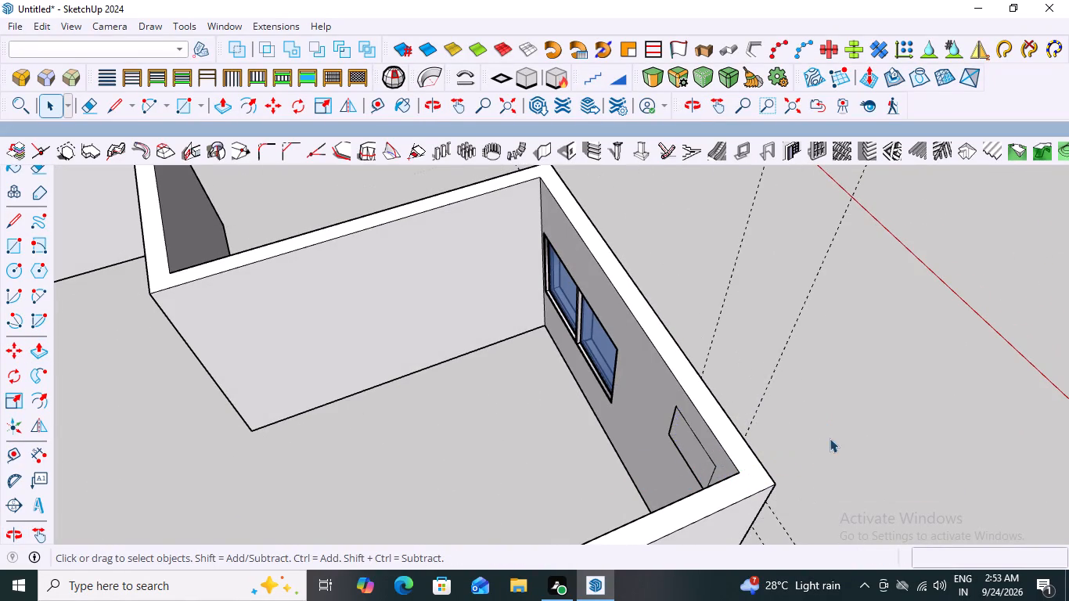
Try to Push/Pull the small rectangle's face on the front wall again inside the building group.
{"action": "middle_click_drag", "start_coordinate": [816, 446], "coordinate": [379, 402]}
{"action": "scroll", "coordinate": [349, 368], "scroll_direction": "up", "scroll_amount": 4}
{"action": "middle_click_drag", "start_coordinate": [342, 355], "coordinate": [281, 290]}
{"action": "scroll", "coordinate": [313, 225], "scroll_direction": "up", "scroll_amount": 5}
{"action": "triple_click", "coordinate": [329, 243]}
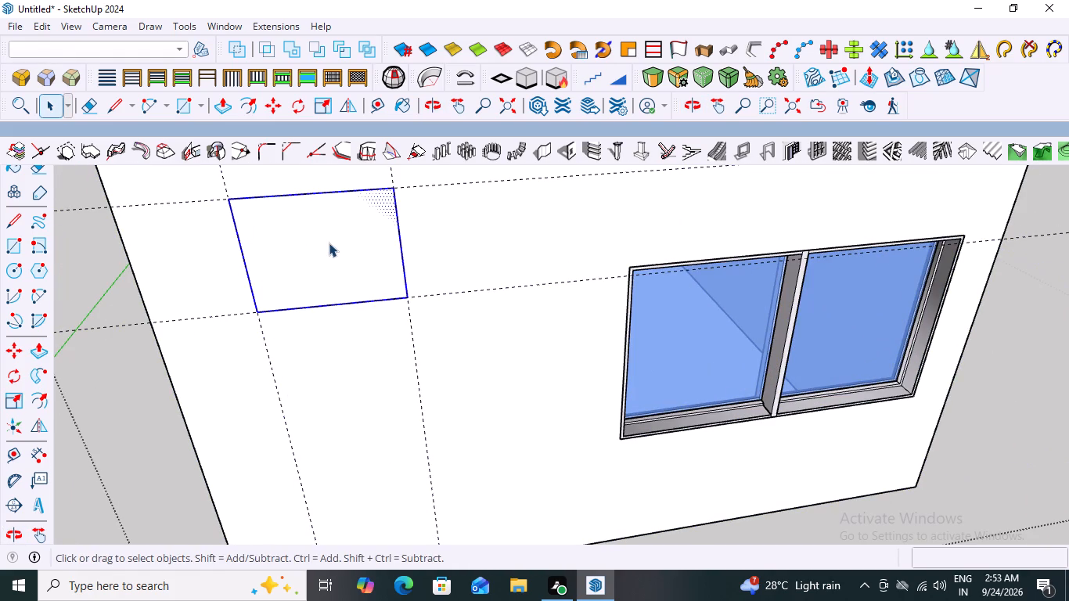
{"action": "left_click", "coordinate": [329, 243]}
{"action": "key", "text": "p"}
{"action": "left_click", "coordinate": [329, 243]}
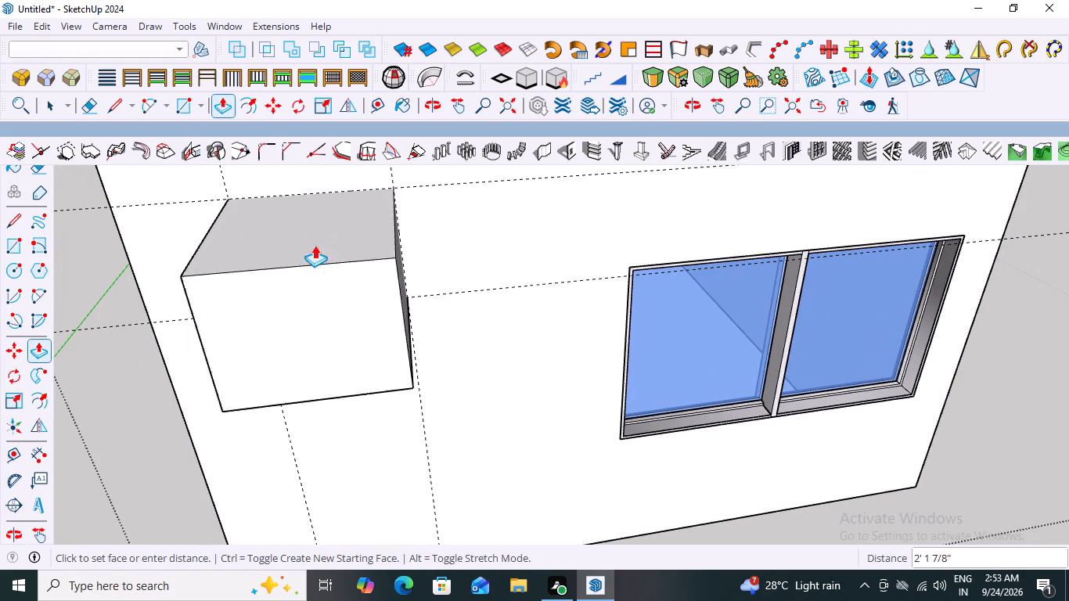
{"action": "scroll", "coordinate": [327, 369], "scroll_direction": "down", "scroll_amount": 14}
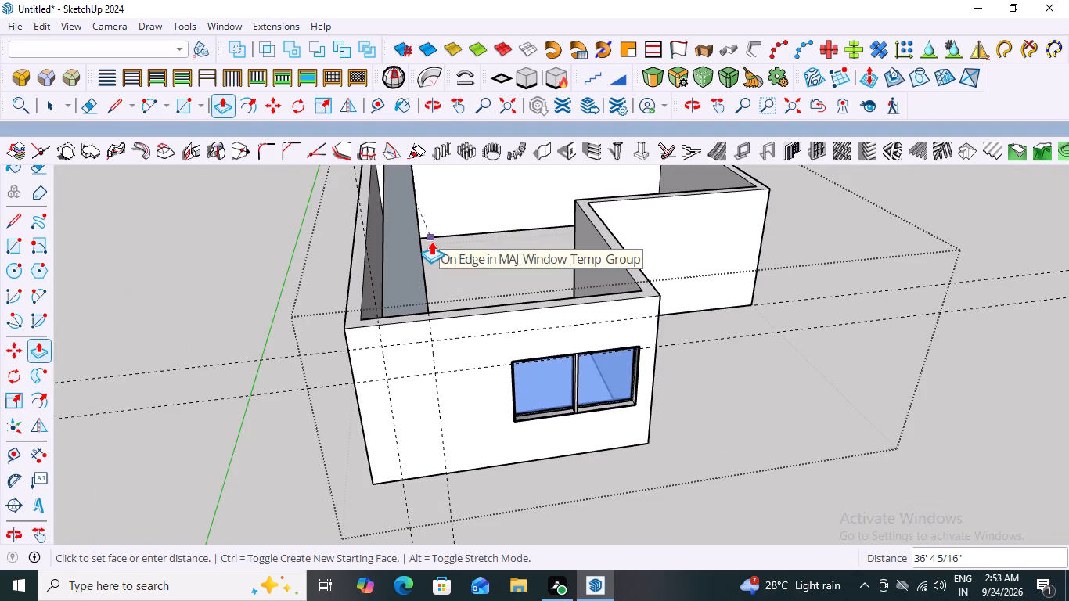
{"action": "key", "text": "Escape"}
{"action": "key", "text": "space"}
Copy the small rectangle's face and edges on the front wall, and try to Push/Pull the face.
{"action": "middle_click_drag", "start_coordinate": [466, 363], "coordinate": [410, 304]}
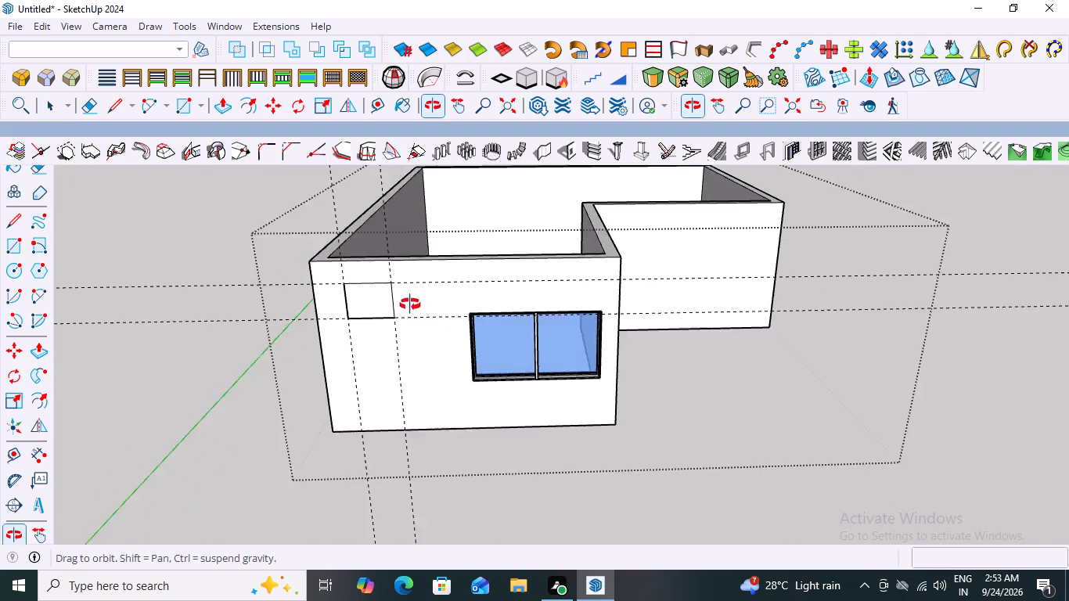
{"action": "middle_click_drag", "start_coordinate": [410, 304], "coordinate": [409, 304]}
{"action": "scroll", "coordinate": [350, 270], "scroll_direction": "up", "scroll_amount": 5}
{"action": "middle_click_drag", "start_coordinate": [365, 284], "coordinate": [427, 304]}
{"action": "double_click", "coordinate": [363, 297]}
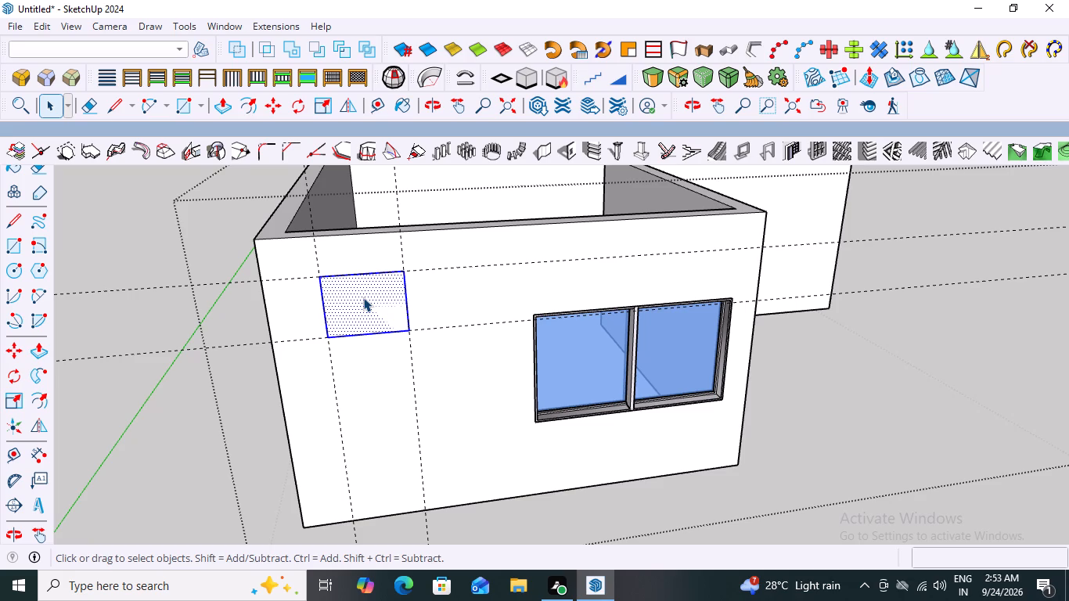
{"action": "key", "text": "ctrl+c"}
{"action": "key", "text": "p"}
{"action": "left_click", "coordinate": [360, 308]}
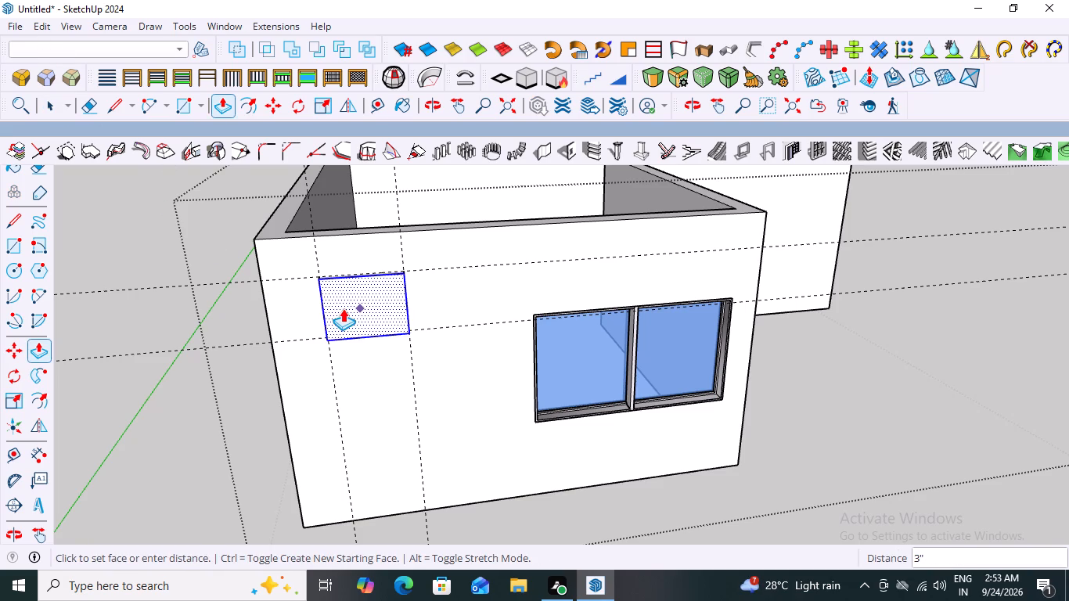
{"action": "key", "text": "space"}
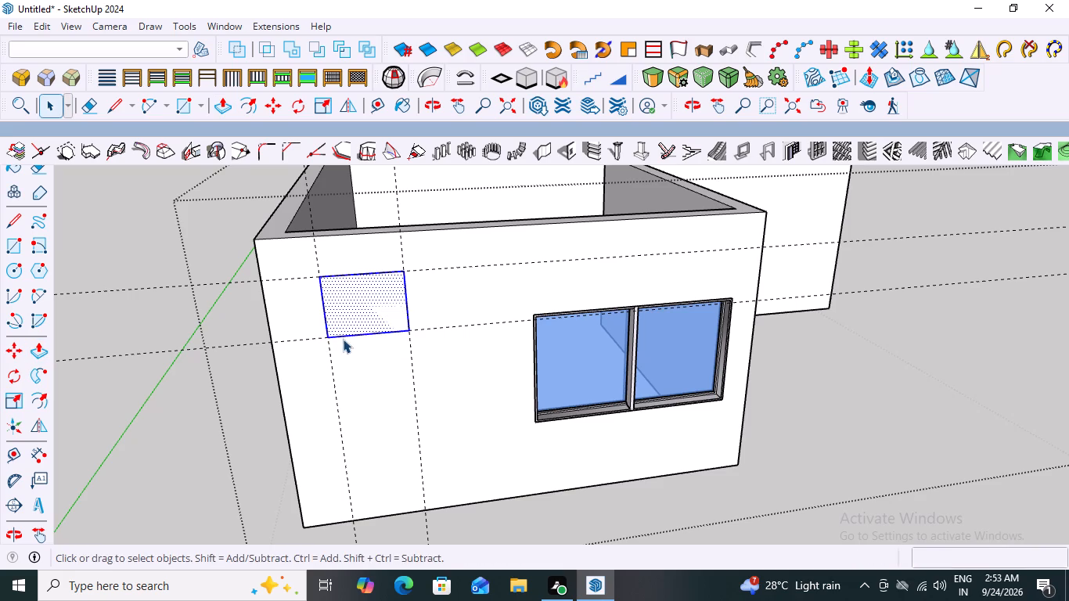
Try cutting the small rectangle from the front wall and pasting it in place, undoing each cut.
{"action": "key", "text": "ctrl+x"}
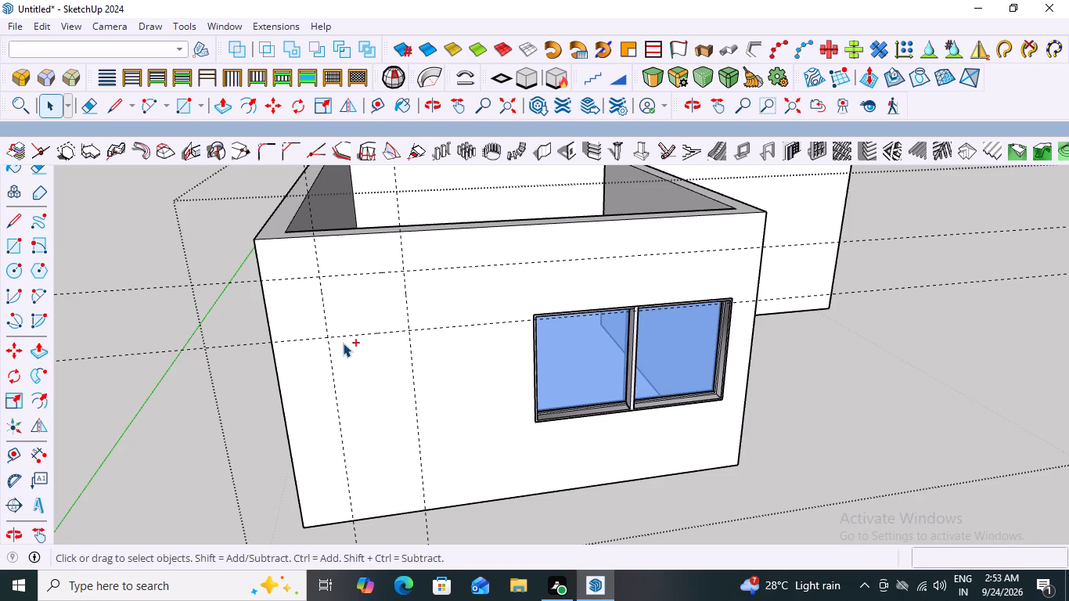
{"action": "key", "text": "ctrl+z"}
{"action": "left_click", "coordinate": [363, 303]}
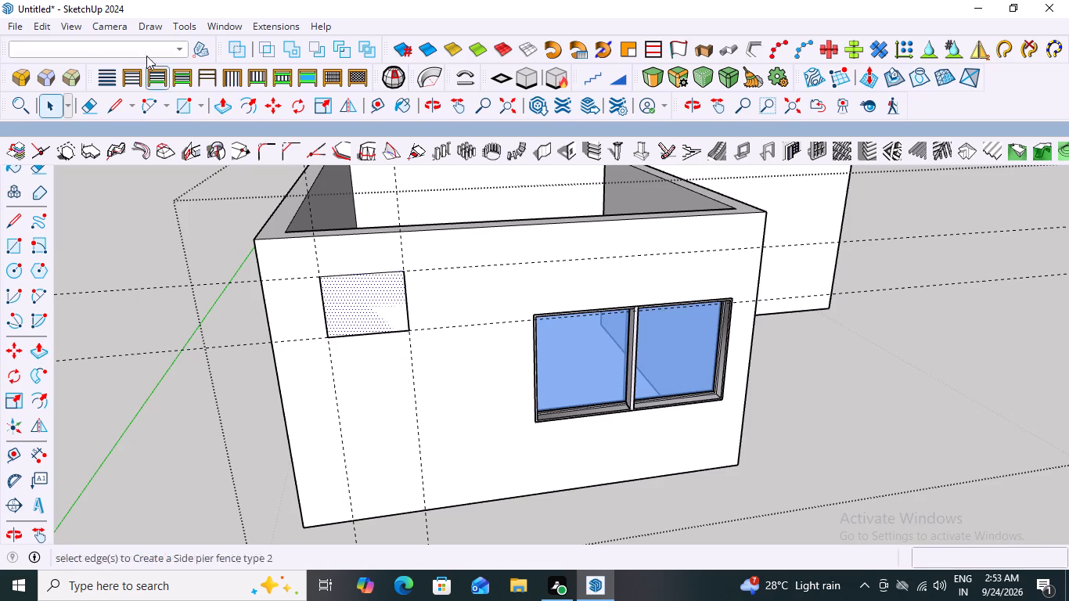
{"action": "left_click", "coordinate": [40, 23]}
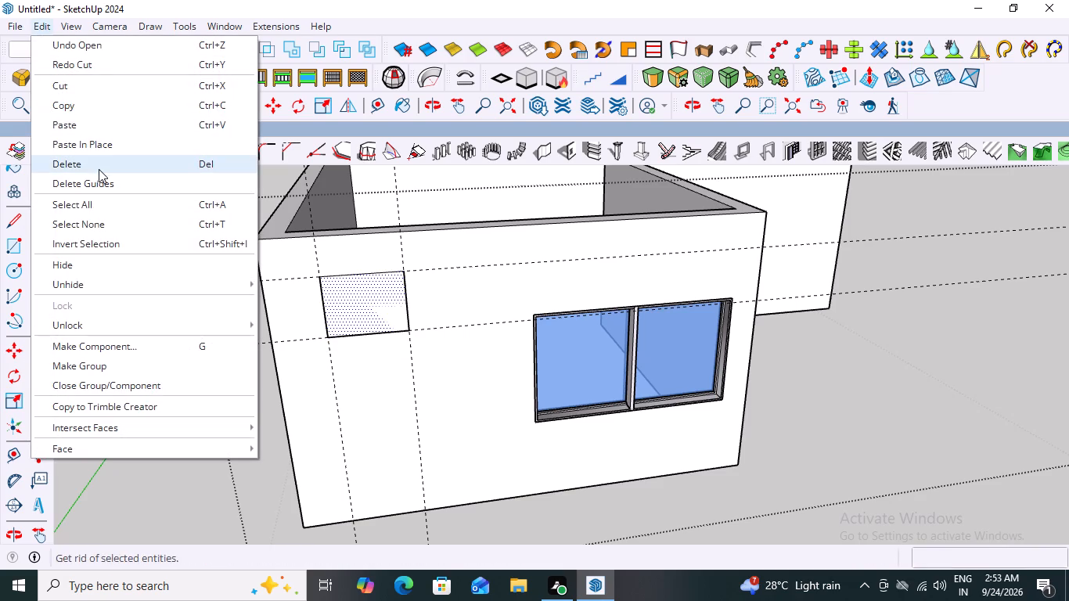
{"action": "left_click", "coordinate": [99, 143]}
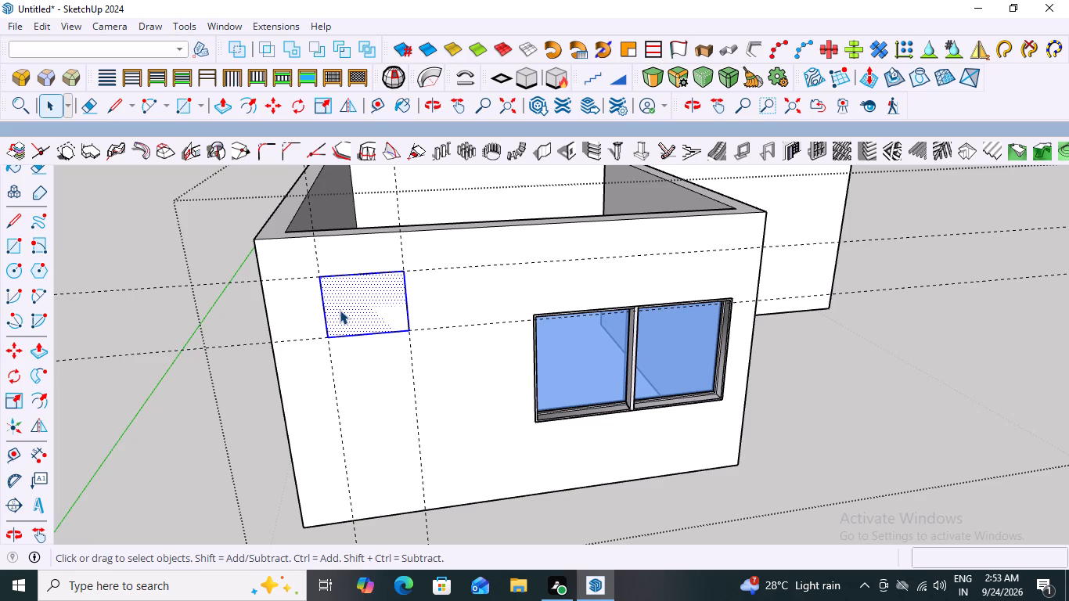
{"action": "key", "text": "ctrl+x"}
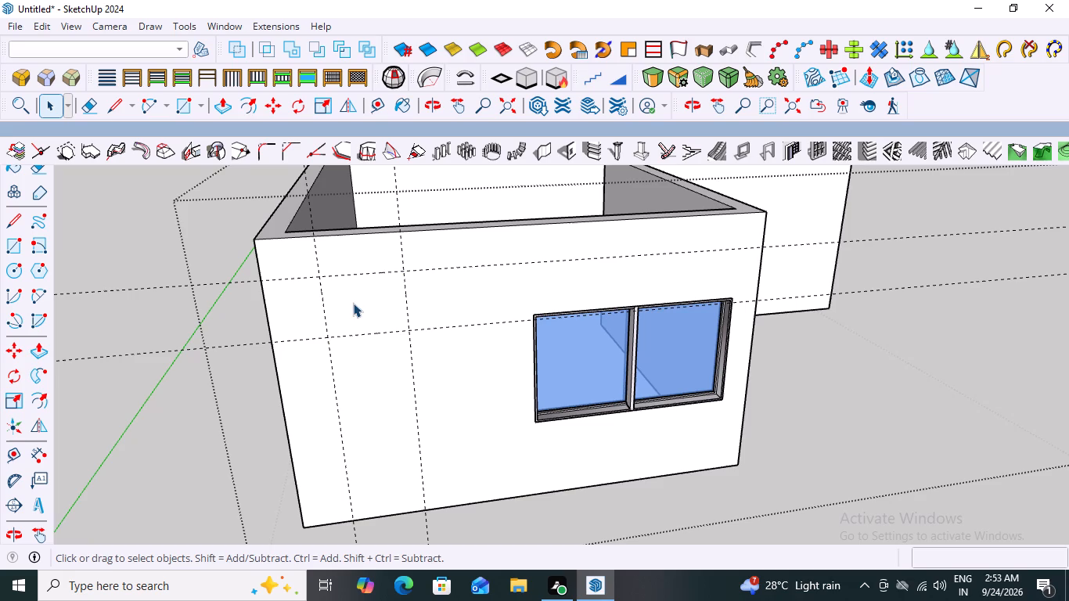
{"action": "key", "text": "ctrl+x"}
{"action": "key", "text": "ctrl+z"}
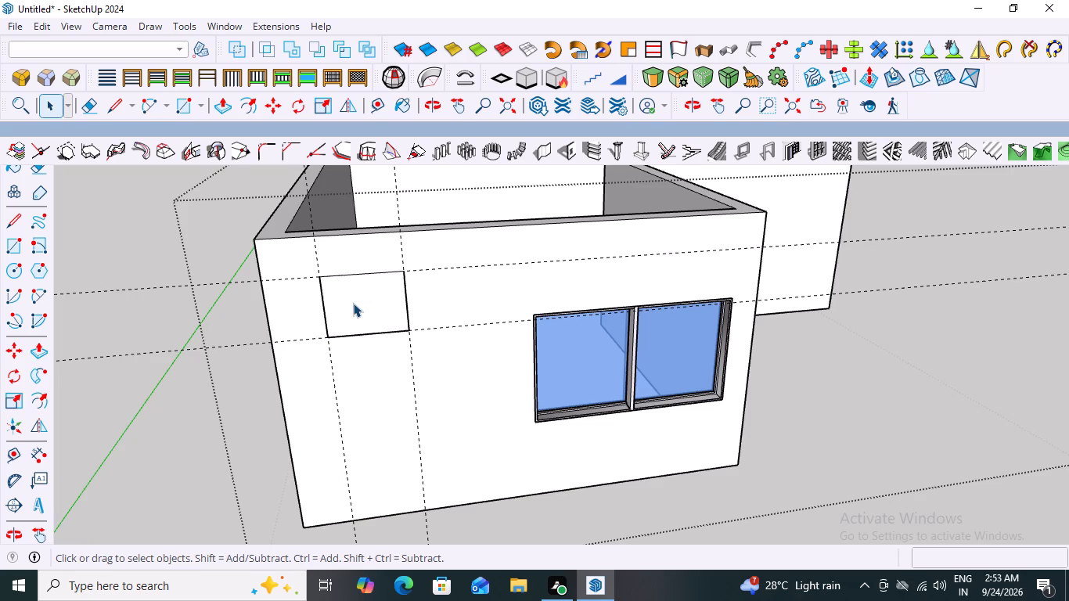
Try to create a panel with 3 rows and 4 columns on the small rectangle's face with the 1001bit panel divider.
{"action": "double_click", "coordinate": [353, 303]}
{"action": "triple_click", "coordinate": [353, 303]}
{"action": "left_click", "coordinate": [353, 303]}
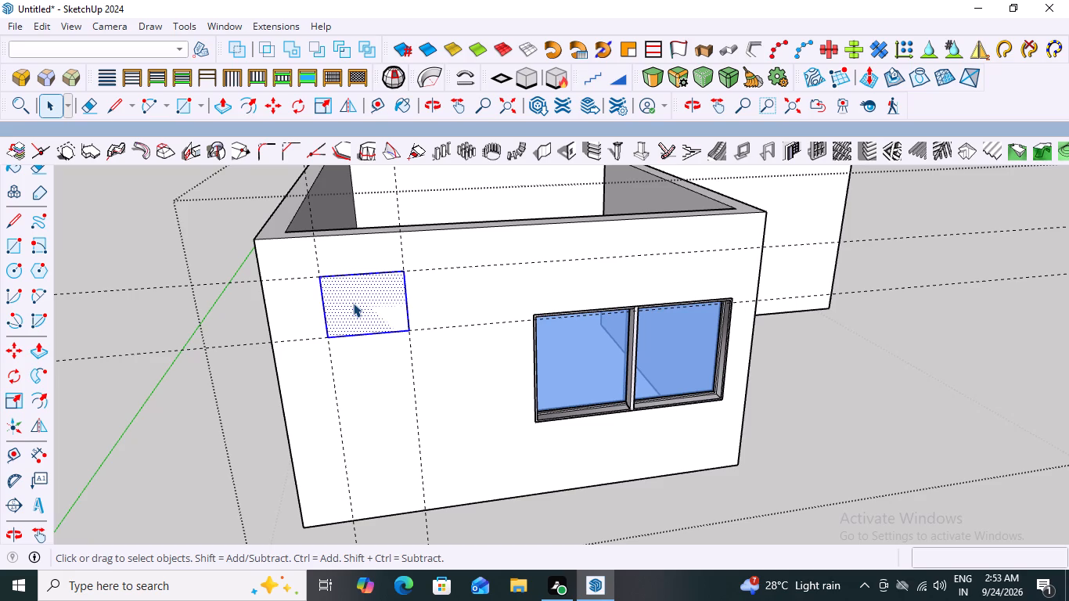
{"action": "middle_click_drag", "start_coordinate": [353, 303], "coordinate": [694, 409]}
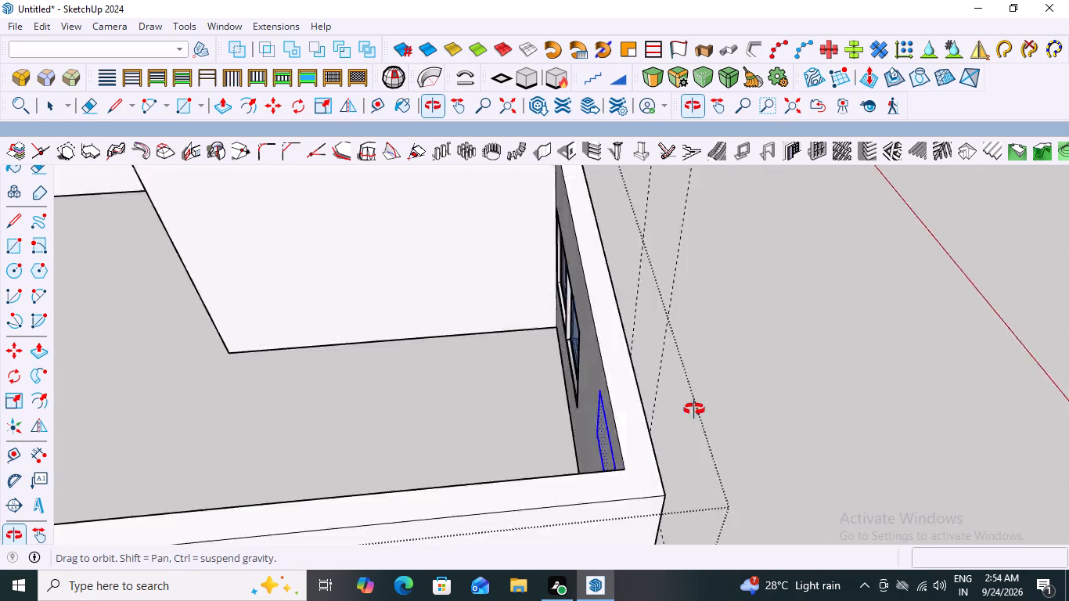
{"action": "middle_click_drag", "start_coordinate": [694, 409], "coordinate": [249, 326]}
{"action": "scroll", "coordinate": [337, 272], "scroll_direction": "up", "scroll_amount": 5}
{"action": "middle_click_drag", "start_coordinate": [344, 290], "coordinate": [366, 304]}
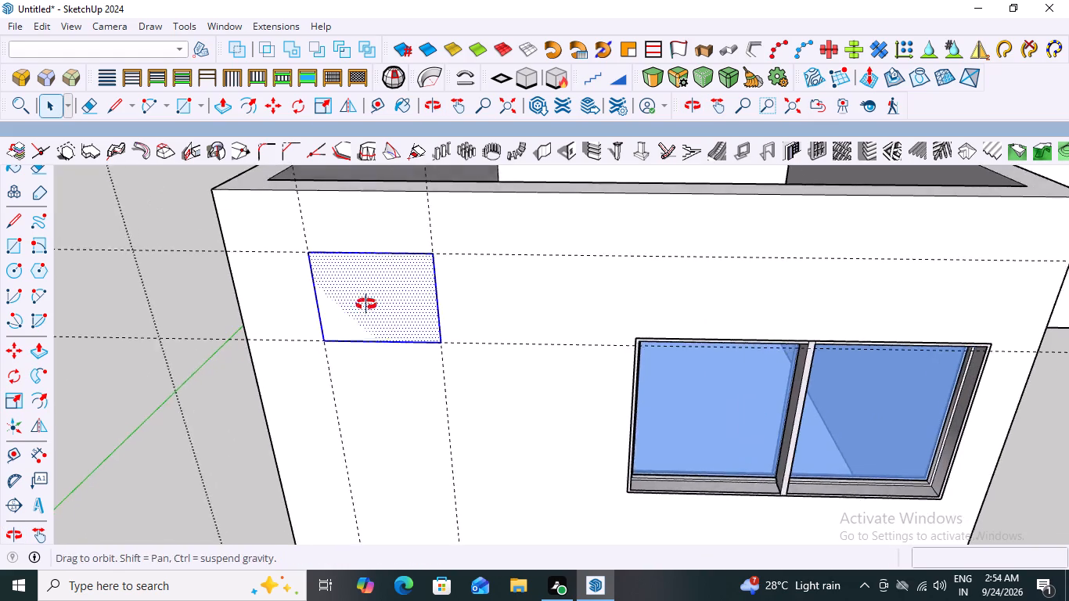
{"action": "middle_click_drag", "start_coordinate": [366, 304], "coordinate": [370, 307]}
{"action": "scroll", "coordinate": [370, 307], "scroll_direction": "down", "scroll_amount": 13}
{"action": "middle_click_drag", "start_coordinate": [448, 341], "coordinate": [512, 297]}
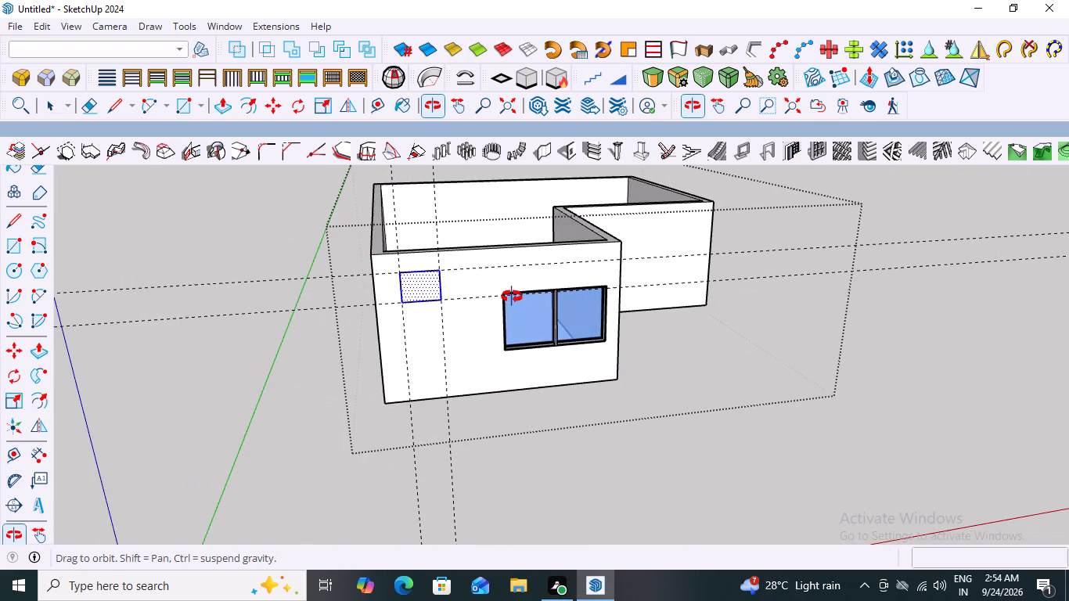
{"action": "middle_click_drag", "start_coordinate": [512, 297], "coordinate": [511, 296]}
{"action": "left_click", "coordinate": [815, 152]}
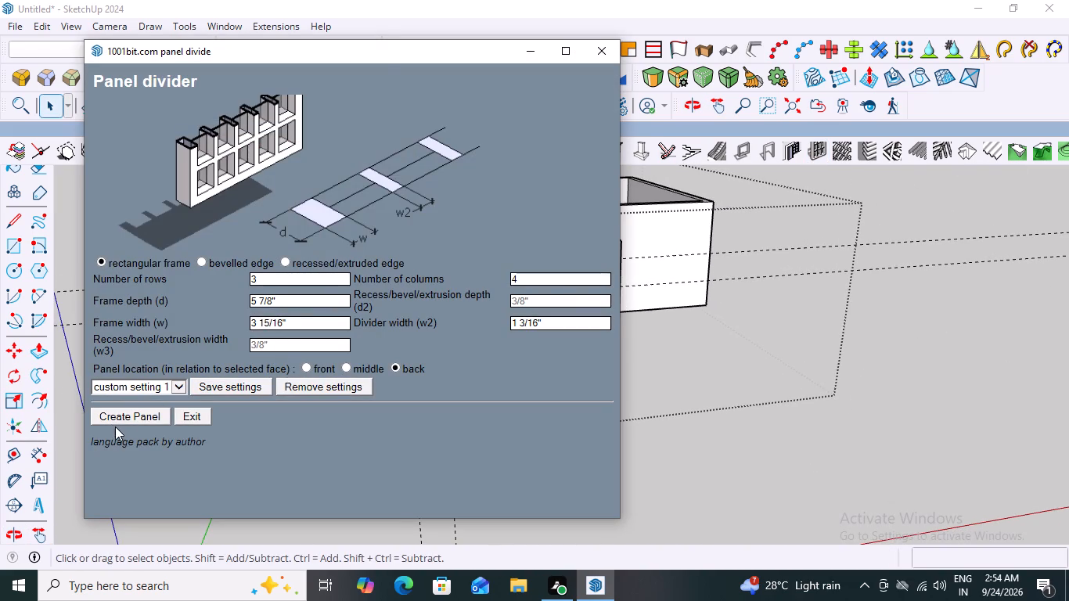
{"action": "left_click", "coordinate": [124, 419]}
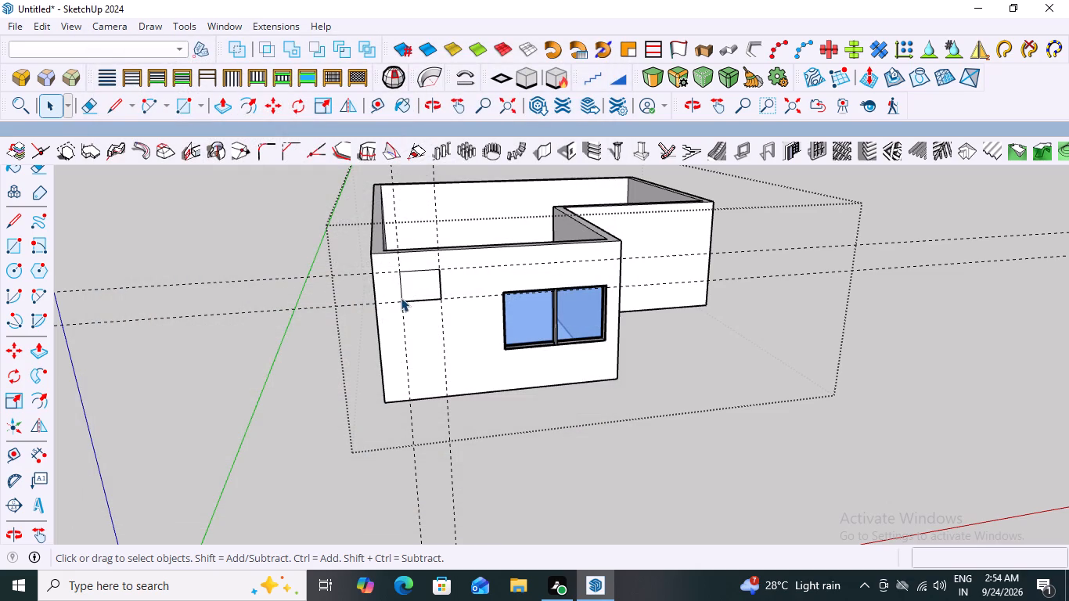
Create a rectangular-frame panel with 3 rows and 4 columns on the front wall's small rectangle, using frame depth 5 7/8" and width 3 15/16".
{"action": "double_click", "coordinate": [421, 281]}
{"action": "left_click", "coordinate": [421, 281]}
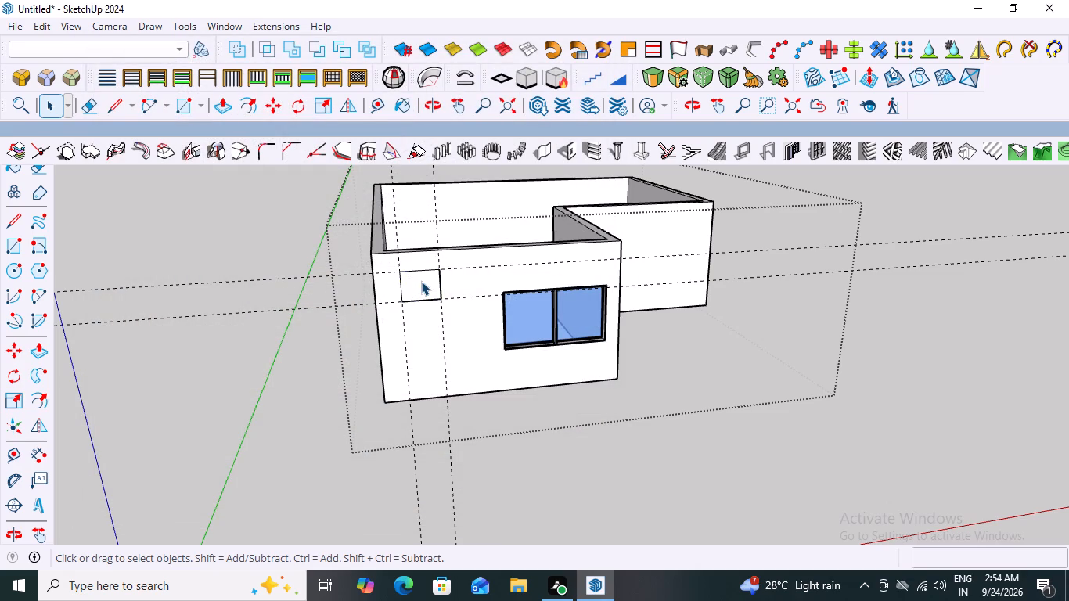
{"action": "double_click", "coordinate": [421, 281]}
{"action": "scroll", "coordinate": [425, 279], "scroll_direction": "up", "scroll_amount": 4}
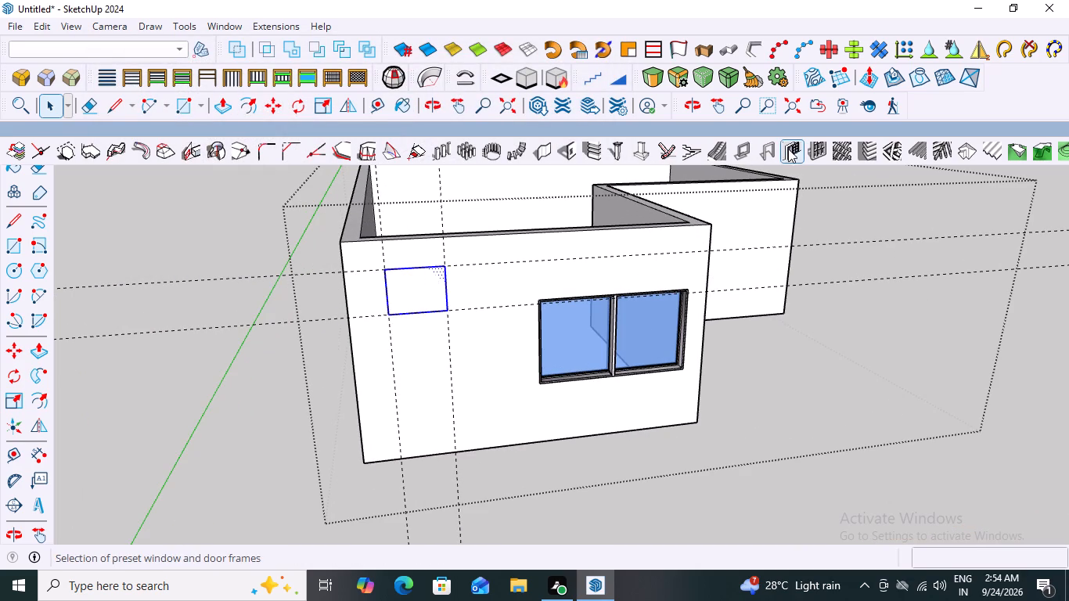
{"action": "left_click", "coordinate": [821, 149]}
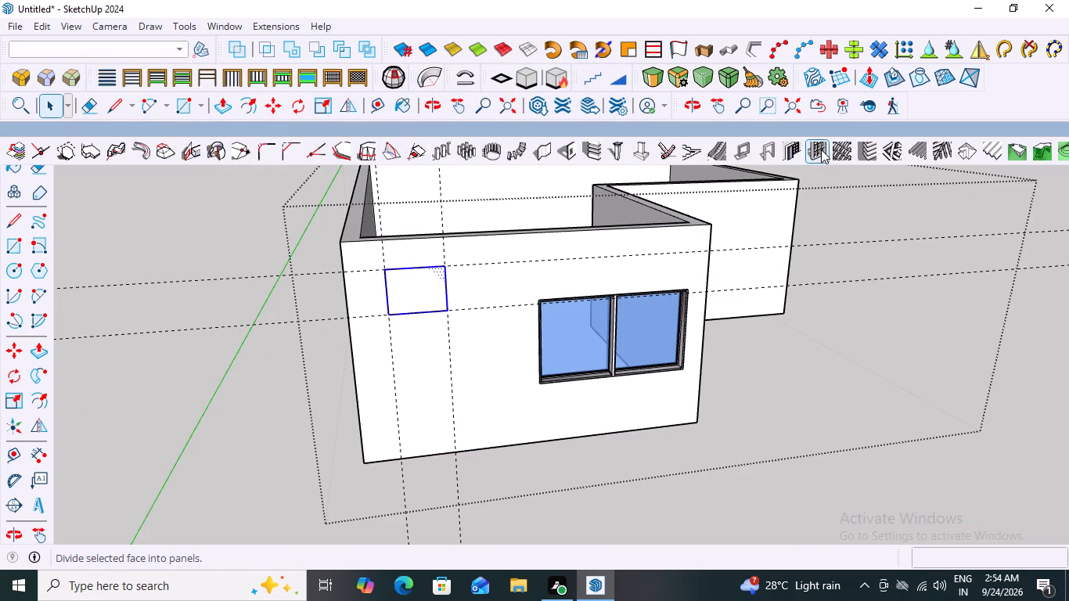
{"action": "left_click", "coordinate": [135, 413]}
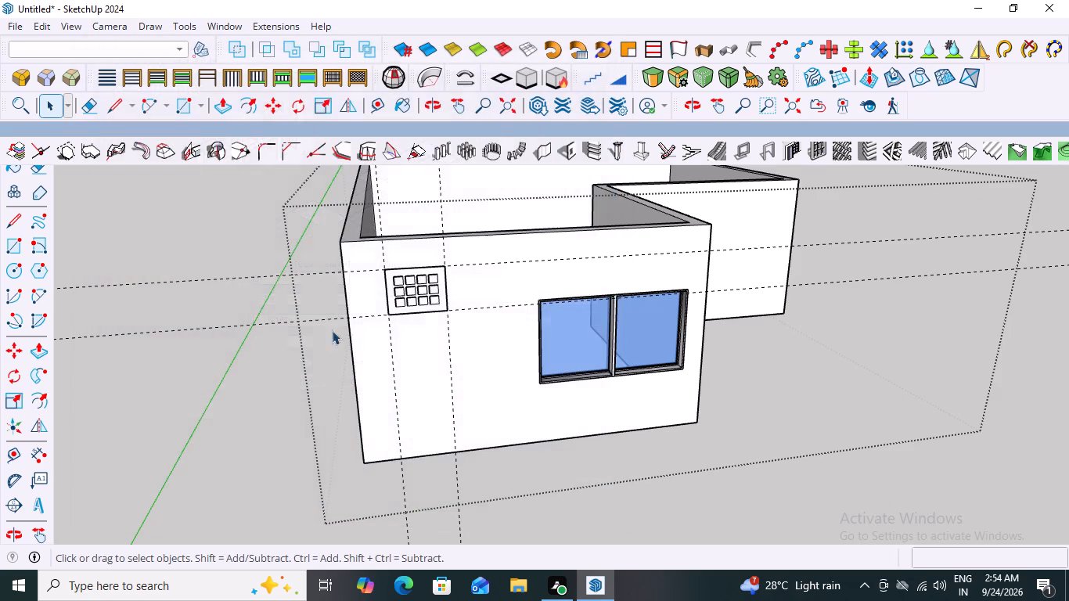
Examine the gridded panel from both the inner and outer sides of the front wall.
{"action": "scroll", "coordinate": [478, 276], "scroll_direction": "up", "scroll_amount": 6}
{"action": "scroll", "coordinate": [343, 281], "scroll_direction": "up", "scroll_amount": 3}
{"action": "middle_click_drag", "start_coordinate": [395, 307], "coordinate": [538, 473]}
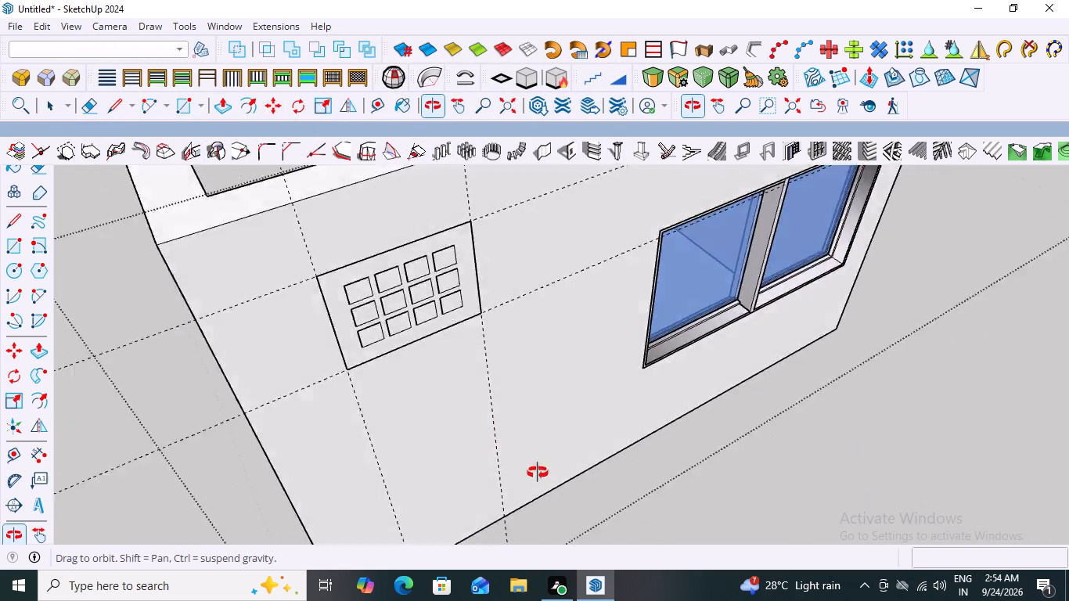
{"action": "middle_click_drag", "start_coordinate": [538, 473], "coordinate": [902, 380]}
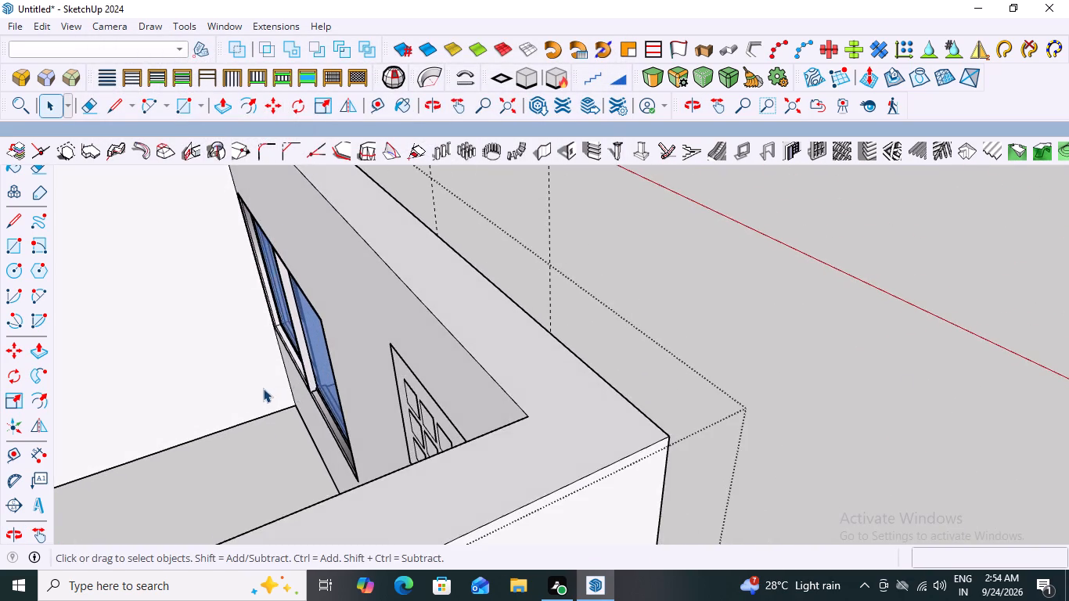
{"action": "scroll", "coordinate": [262, 390], "scroll_direction": "up", "scroll_amount": 3}
{"action": "scroll", "coordinate": [335, 435], "scroll_direction": "down", "scroll_amount": 7}
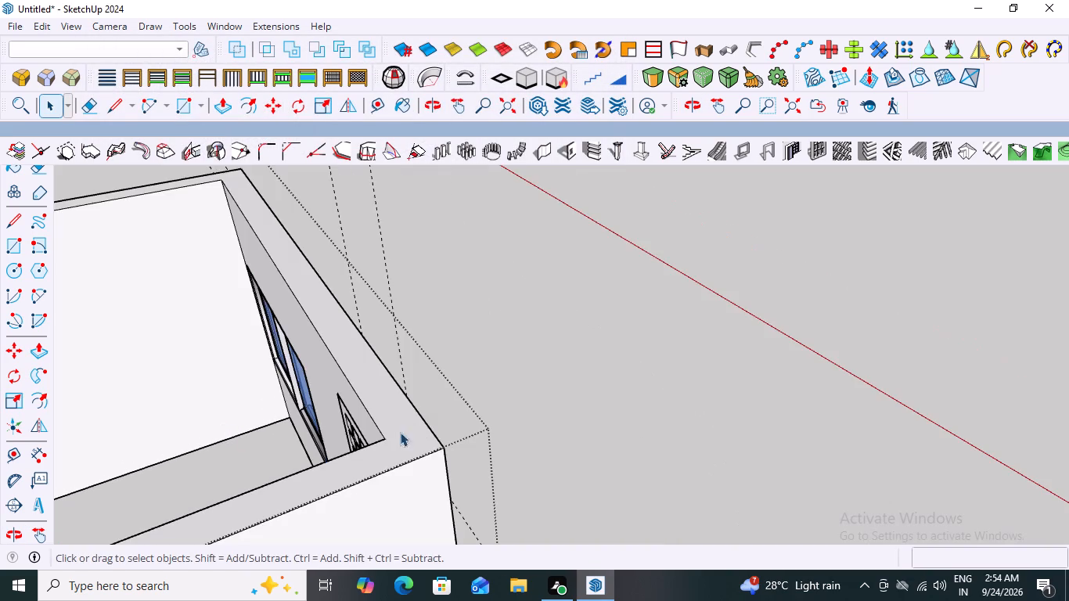
{"action": "middle_click_drag", "start_coordinate": [409, 436], "coordinate": [12, 387]}
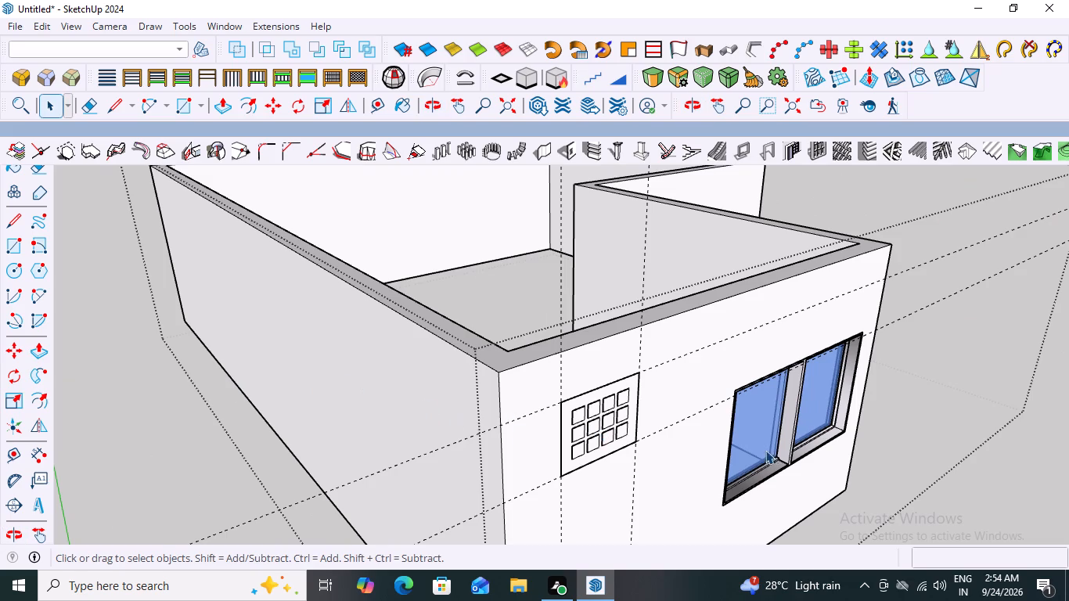
{"action": "middle_click_drag", "start_coordinate": [772, 450], "coordinate": [673, 446]}
{"action": "scroll", "coordinate": [380, 435], "scroll_direction": "up", "scroll_amount": 6}
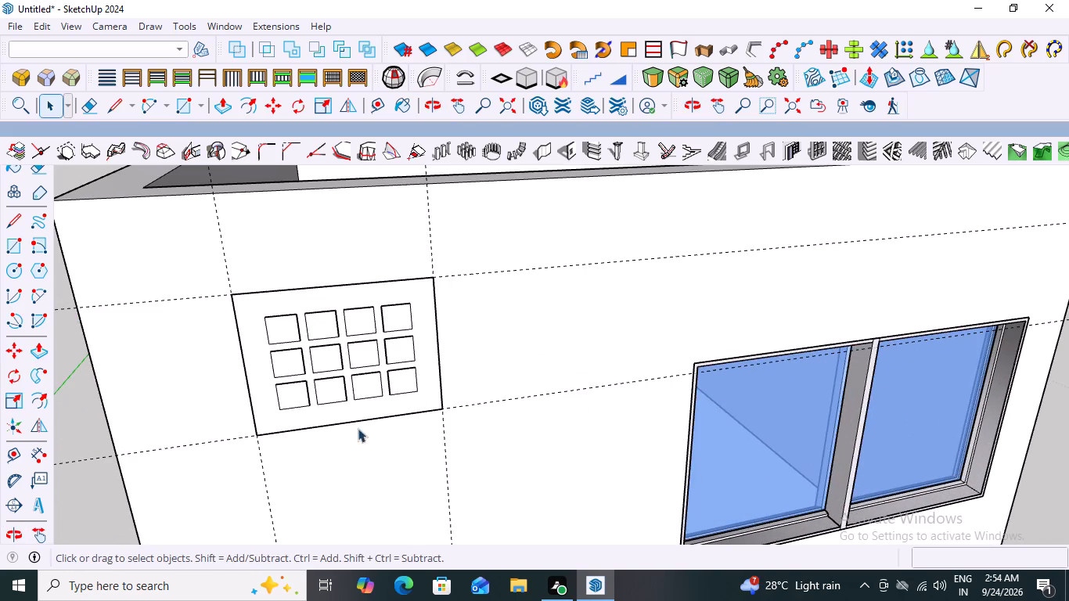
Inspect which wall geometry is selectable behind the panel's grid openings, entering and leaving the wall's group.
{"action": "key", "text": "space"}
{"action": "left_click", "coordinate": [329, 448]}
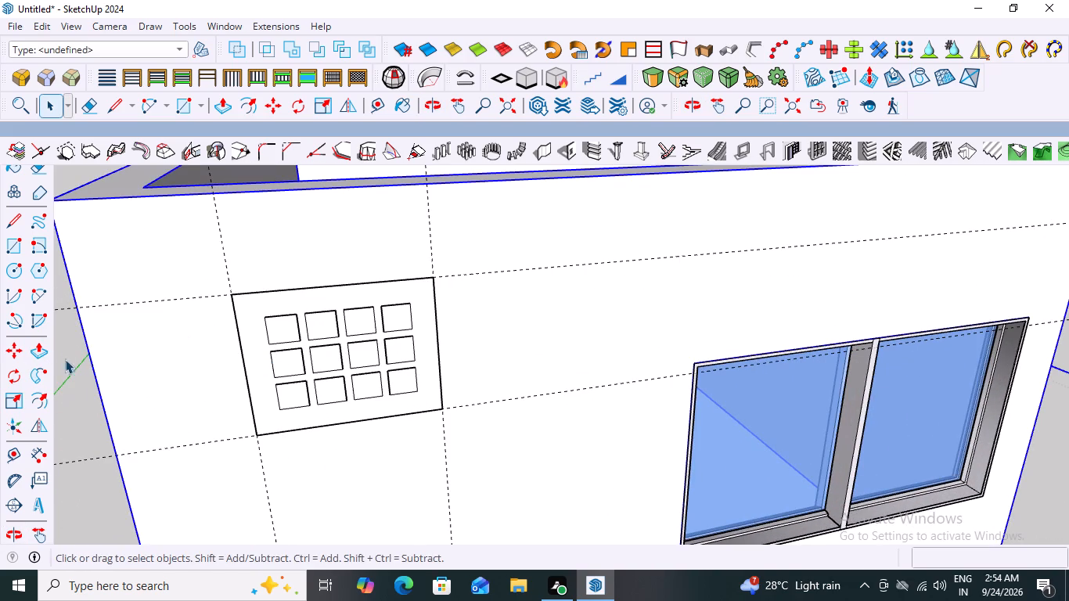
{"action": "double_click", "coordinate": [65, 401]}
{"action": "scroll", "coordinate": [268, 426], "scroll_direction": "down", "scroll_amount": 8}
{"action": "scroll", "coordinate": [250, 392], "scroll_direction": "up", "scroll_amount": 2}
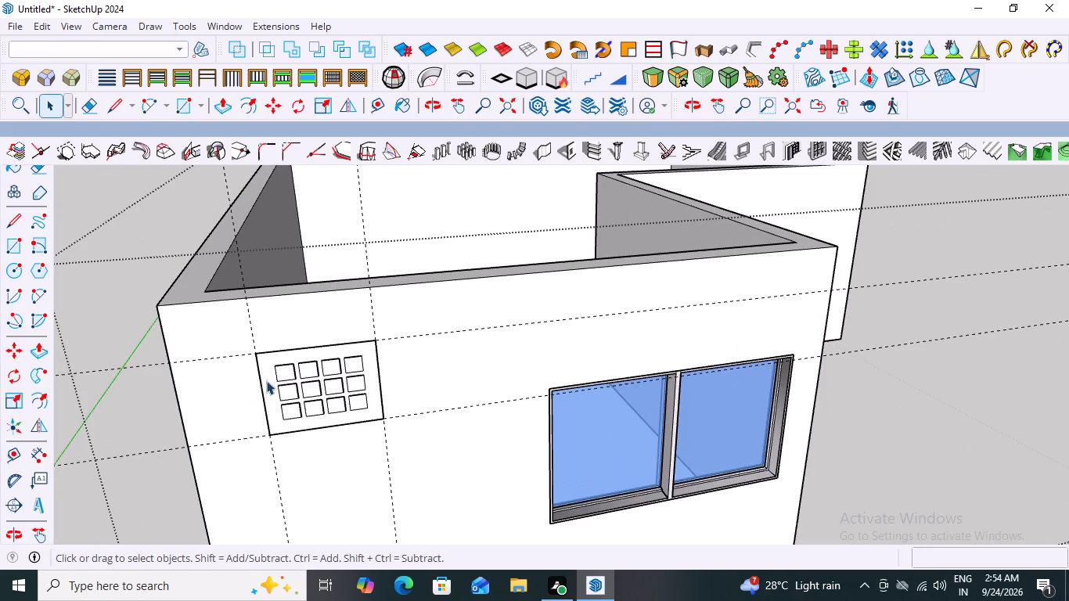
{"action": "double_click", "coordinate": [283, 374]}
{"action": "triple_click", "coordinate": [283, 374]}
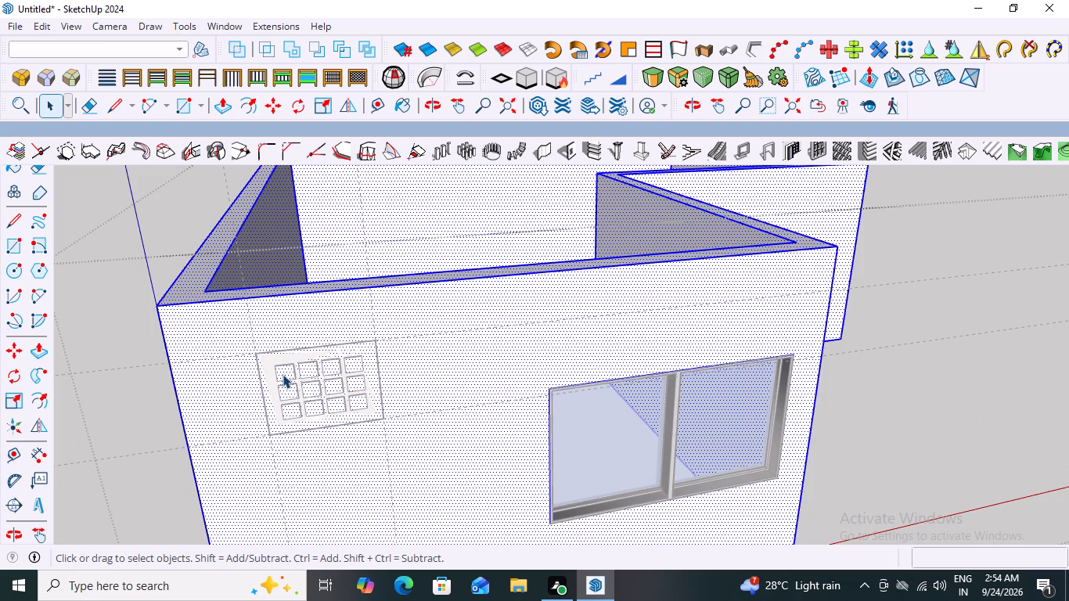
{"action": "triple_click", "coordinate": [283, 374]}
{"action": "scroll", "coordinate": [397, 336], "scroll_direction": "down", "scroll_amount": 10}
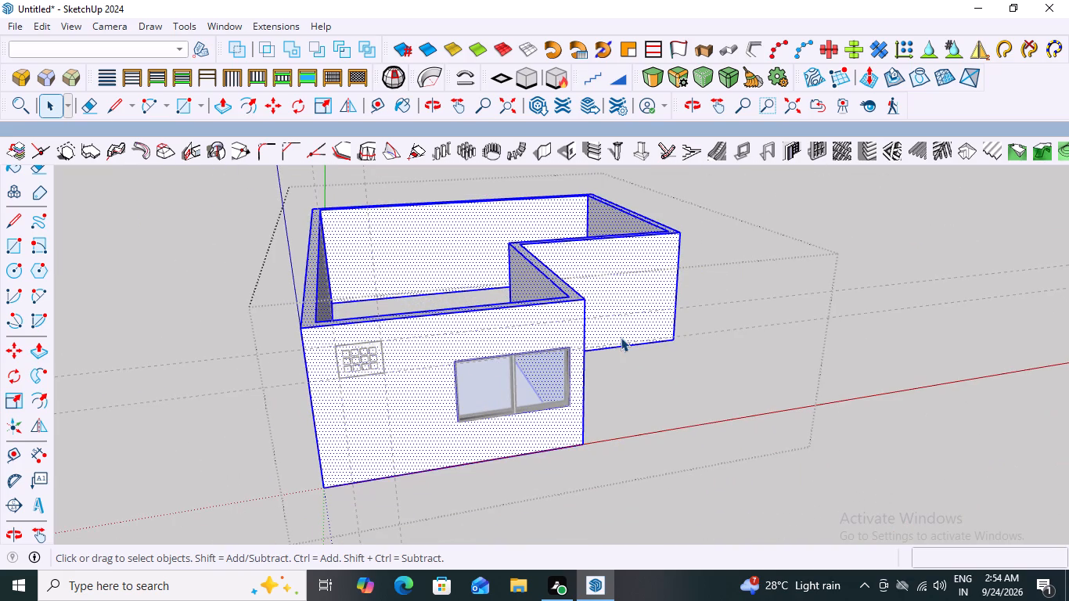
{"action": "scroll", "coordinate": [330, 344], "scroll_direction": "up", "scroll_amount": 12}
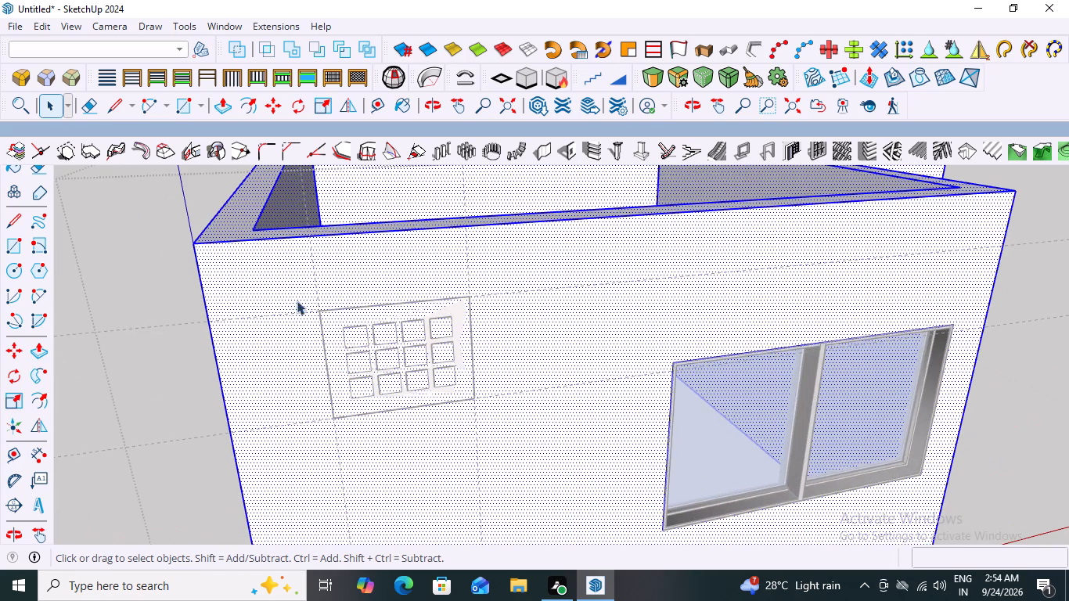
{"action": "double_click", "coordinate": [128, 324]}
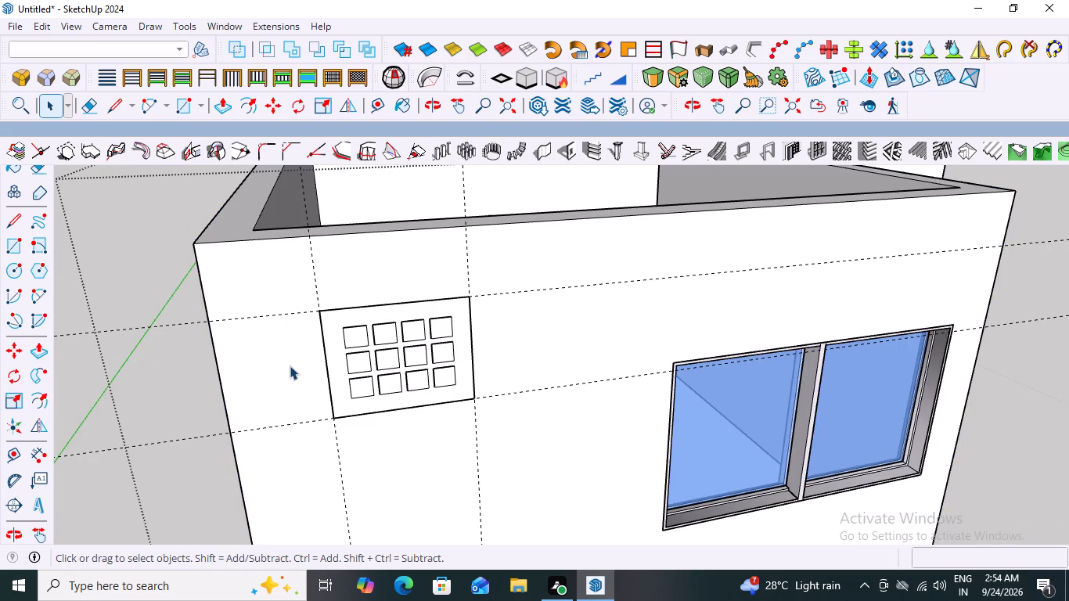
{"action": "left_click", "coordinate": [359, 330]}
{"action": "left_click", "coordinate": [359, 330]}
{"action": "triple_click", "coordinate": [353, 337]}
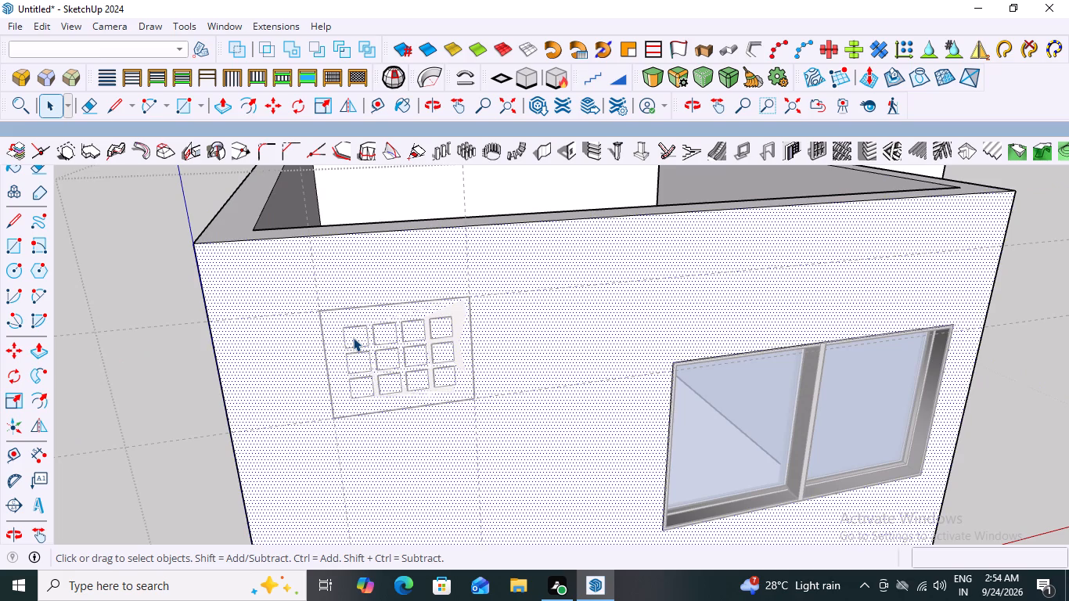
{"action": "triple_click", "coordinate": [353, 337]}
{"action": "scroll", "coordinate": [353, 337], "scroll_direction": "down", "scroll_amount": 4}
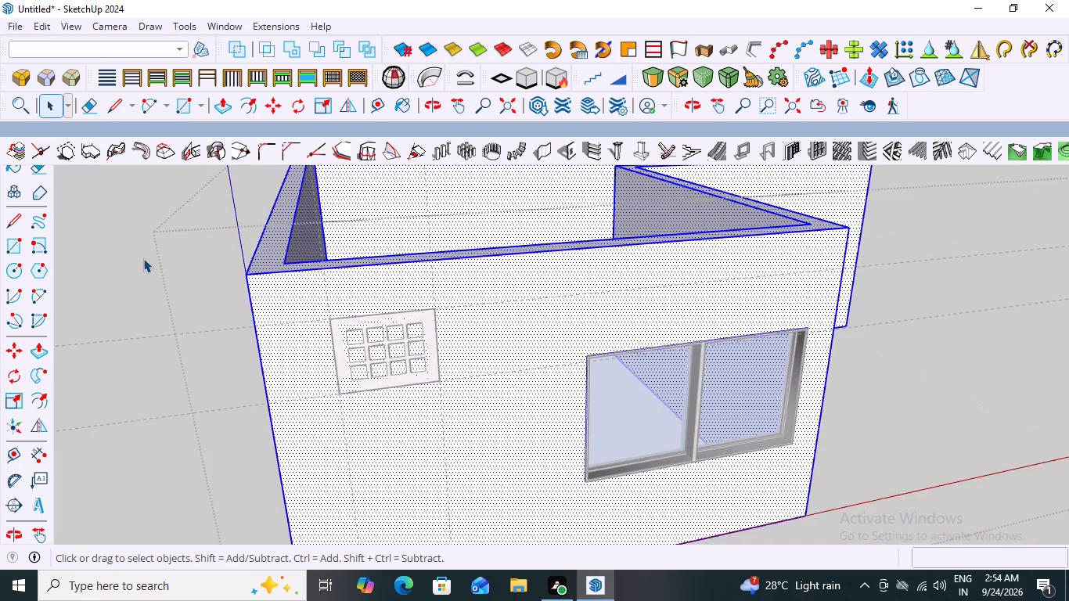
{"action": "left_click", "coordinate": [143, 258]}
{"action": "scroll", "coordinate": [372, 376], "scroll_direction": "up", "scroll_amount": 2}
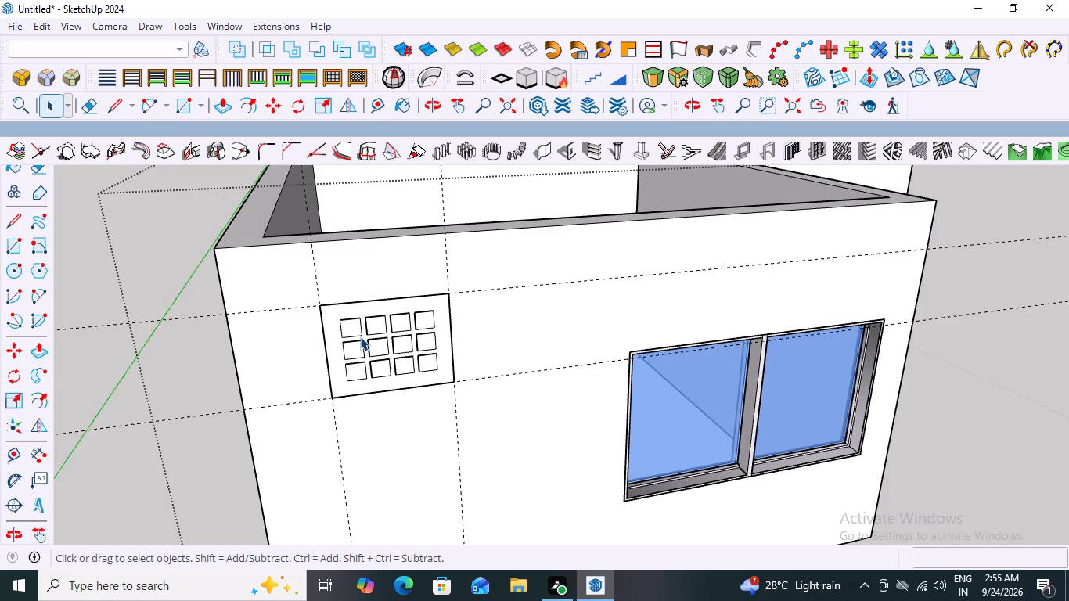
Show the Materials tray and switch its material collection to Glass and Mirrors.
{"action": "scroll", "coordinate": [360, 336], "scroll_direction": "down", "scroll_amount": 3}
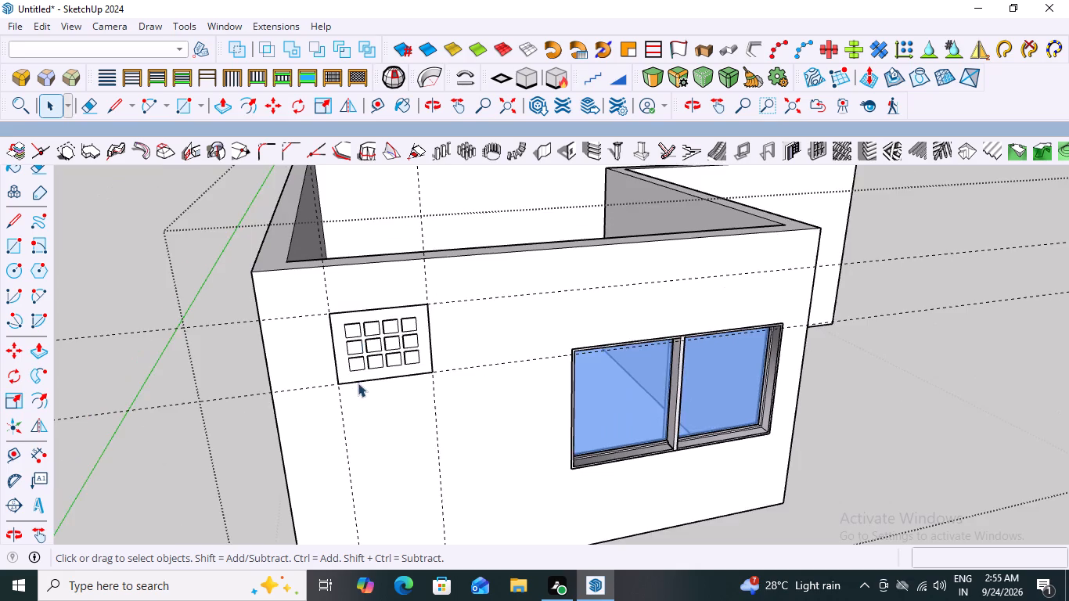
{"action": "scroll", "coordinate": [361, 393], "scroll_direction": "down", "scroll_amount": 3}
{"action": "middle_click_drag", "start_coordinate": [332, 383], "coordinate": [298, 338]}
{"action": "scroll", "coordinate": [359, 326], "scroll_direction": "up", "scroll_amount": 11}
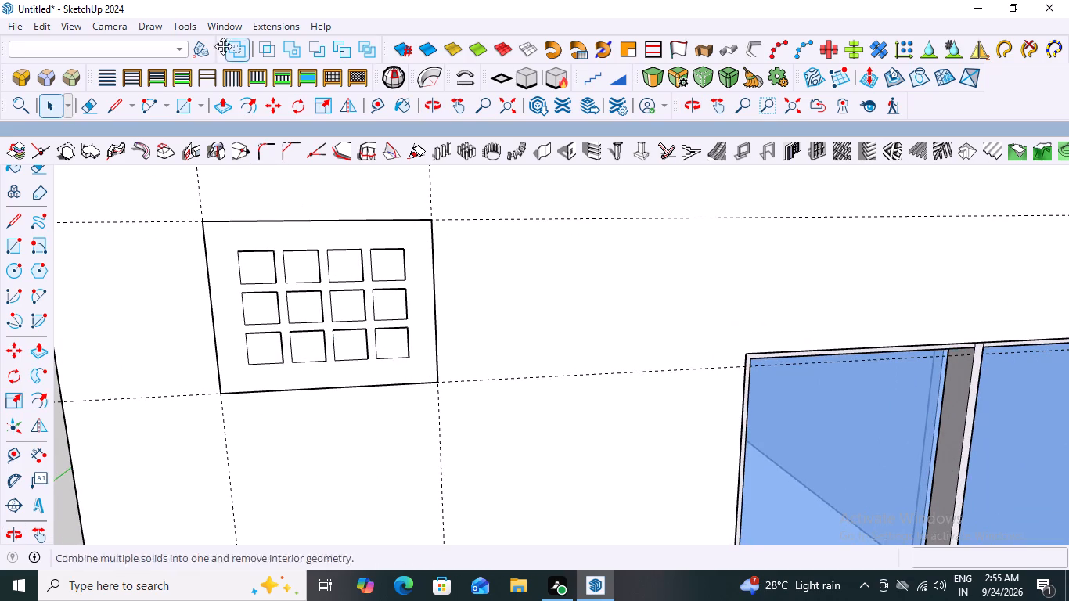
{"action": "left_click", "coordinate": [279, 23]}
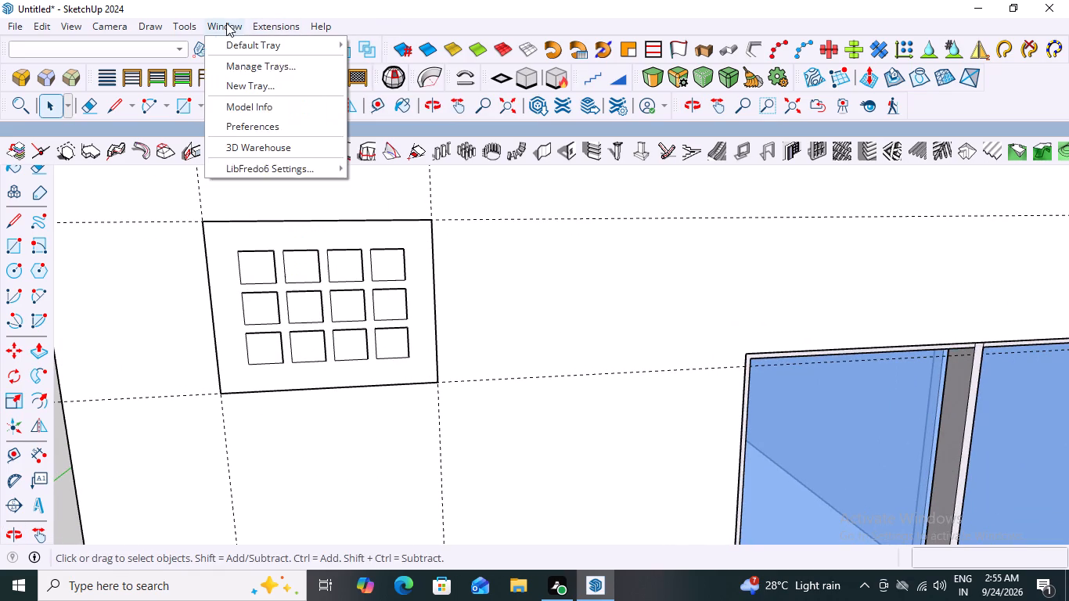
{"action": "left_click", "coordinate": [224, 21]}
{"action": "left_click", "coordinate": [227, 23]}
{"action": "left_click", "coordinate": [283, 48]}
{"action": "left_click", "coordinate": [376, 110]}
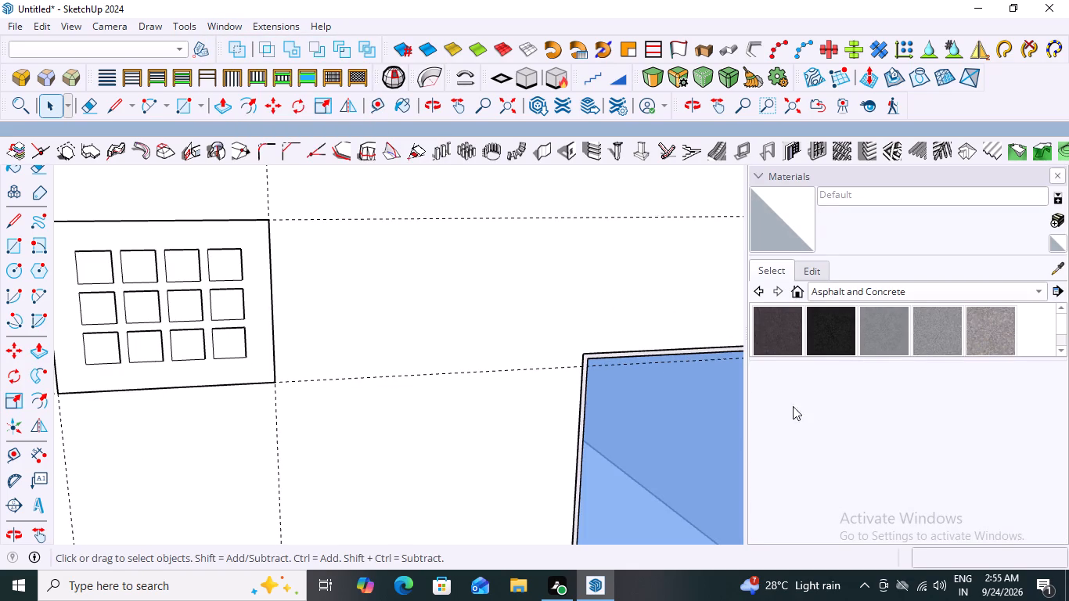
{"action": "left_click", "coordinate": [1041, 290]}
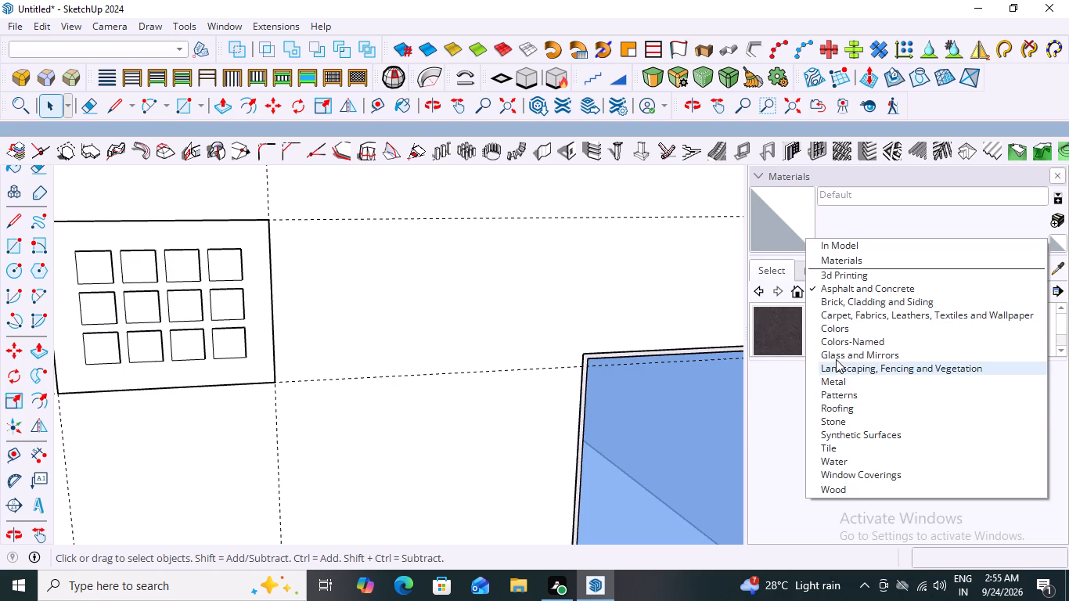
{"action": "left_click", "coordinate": [833, 353]}
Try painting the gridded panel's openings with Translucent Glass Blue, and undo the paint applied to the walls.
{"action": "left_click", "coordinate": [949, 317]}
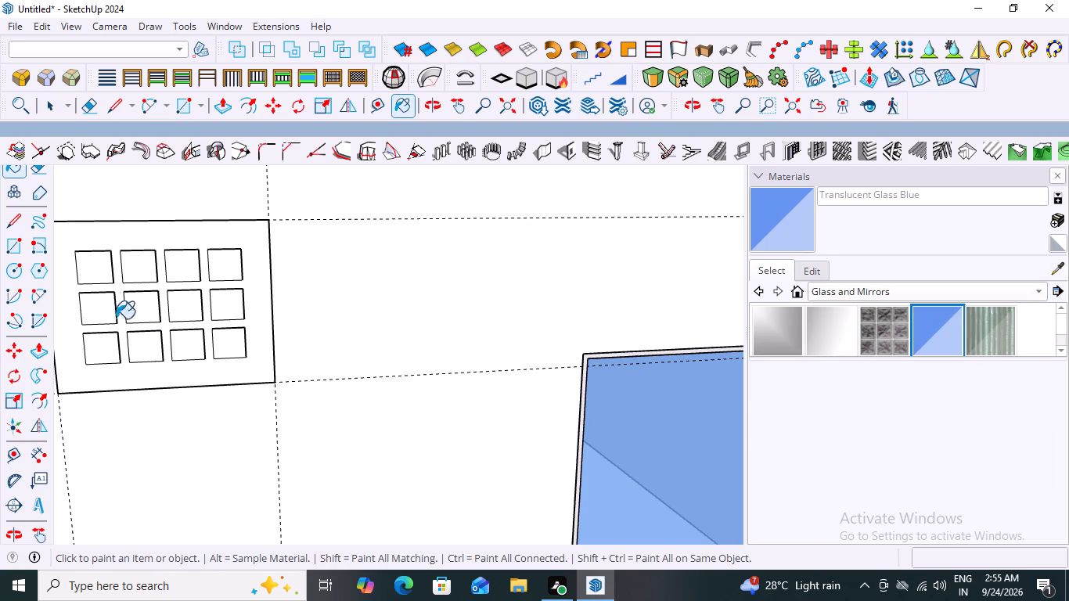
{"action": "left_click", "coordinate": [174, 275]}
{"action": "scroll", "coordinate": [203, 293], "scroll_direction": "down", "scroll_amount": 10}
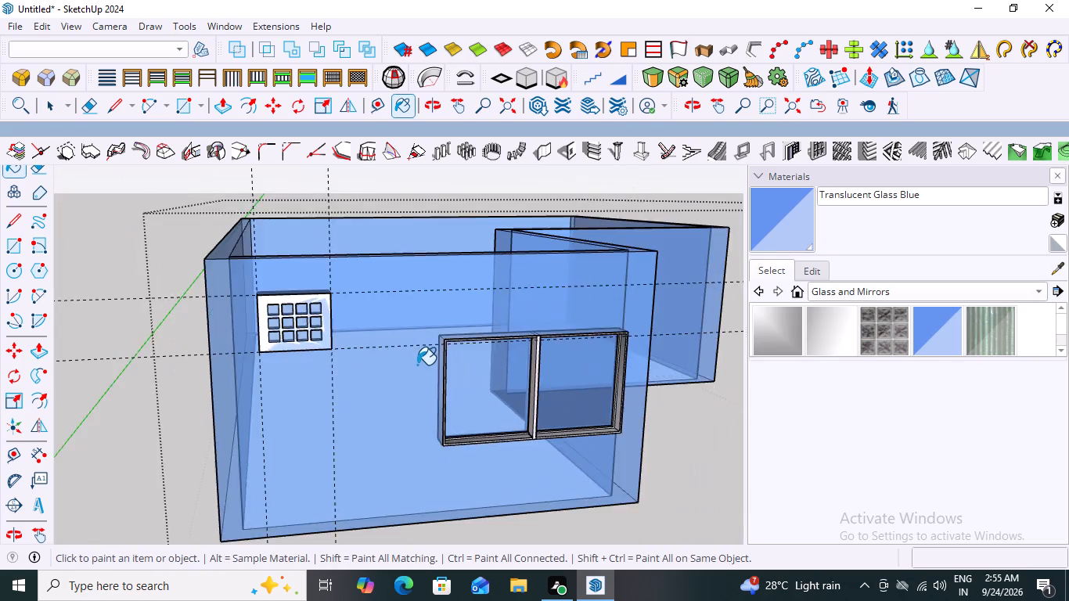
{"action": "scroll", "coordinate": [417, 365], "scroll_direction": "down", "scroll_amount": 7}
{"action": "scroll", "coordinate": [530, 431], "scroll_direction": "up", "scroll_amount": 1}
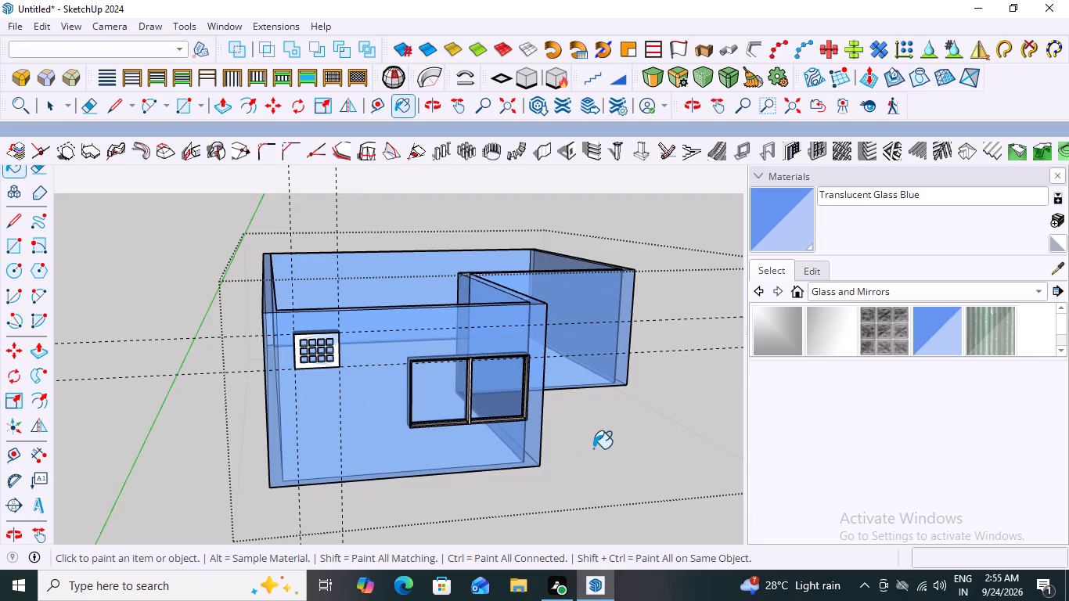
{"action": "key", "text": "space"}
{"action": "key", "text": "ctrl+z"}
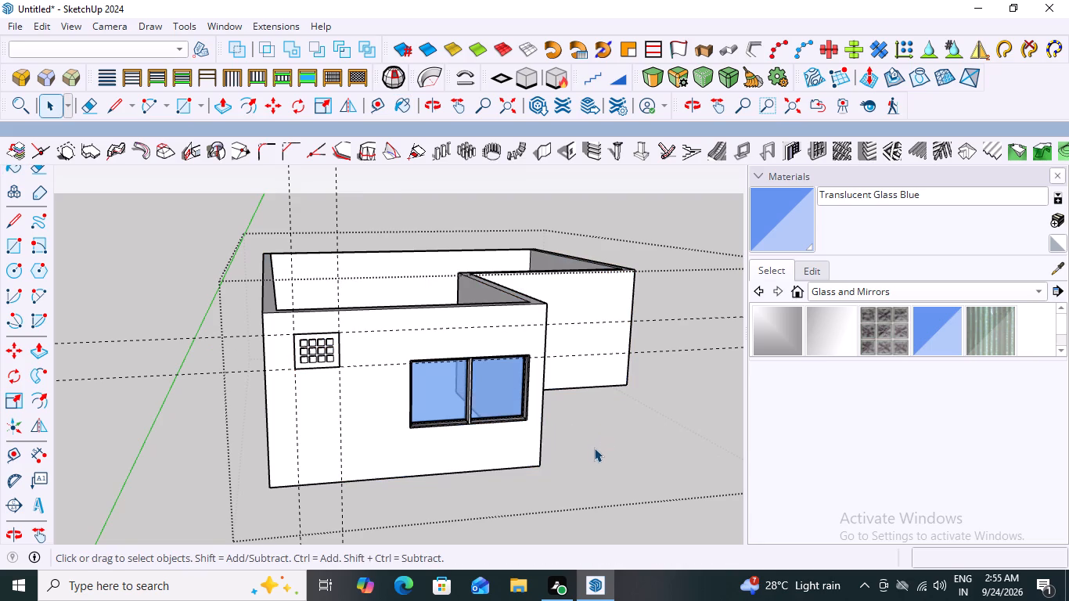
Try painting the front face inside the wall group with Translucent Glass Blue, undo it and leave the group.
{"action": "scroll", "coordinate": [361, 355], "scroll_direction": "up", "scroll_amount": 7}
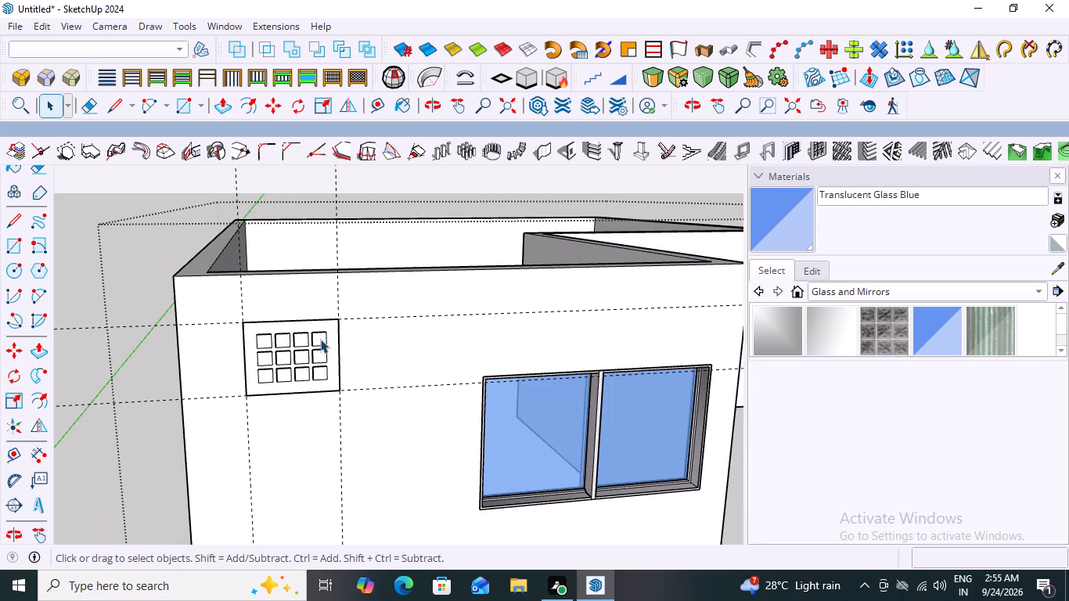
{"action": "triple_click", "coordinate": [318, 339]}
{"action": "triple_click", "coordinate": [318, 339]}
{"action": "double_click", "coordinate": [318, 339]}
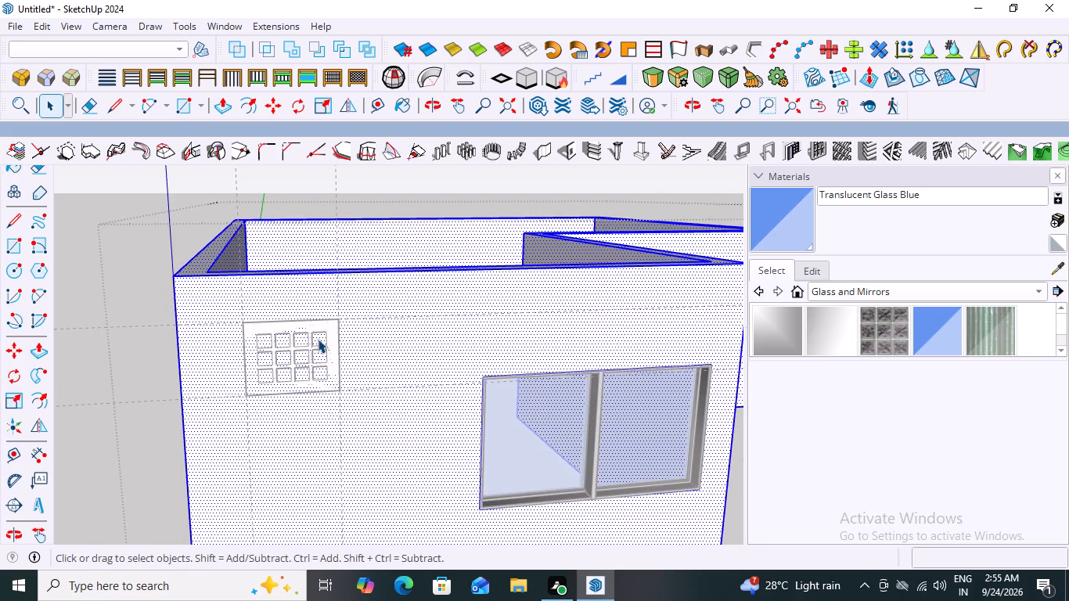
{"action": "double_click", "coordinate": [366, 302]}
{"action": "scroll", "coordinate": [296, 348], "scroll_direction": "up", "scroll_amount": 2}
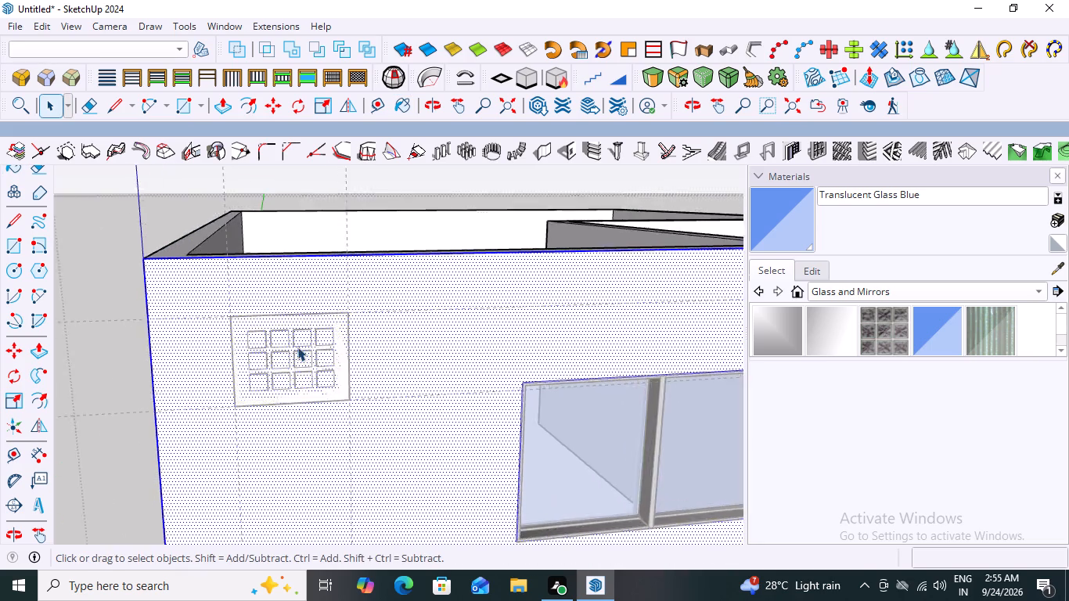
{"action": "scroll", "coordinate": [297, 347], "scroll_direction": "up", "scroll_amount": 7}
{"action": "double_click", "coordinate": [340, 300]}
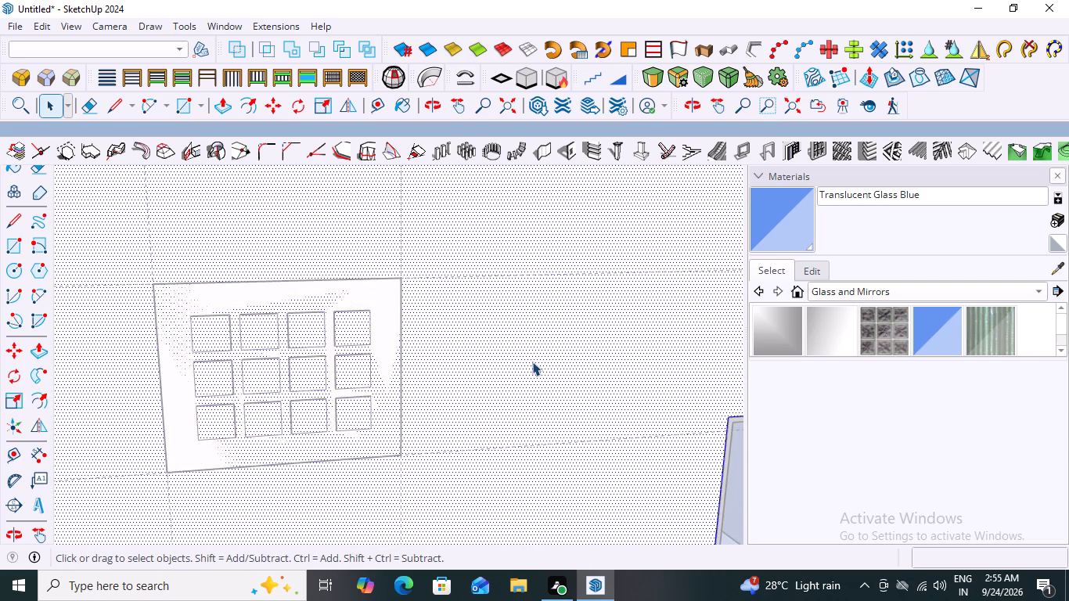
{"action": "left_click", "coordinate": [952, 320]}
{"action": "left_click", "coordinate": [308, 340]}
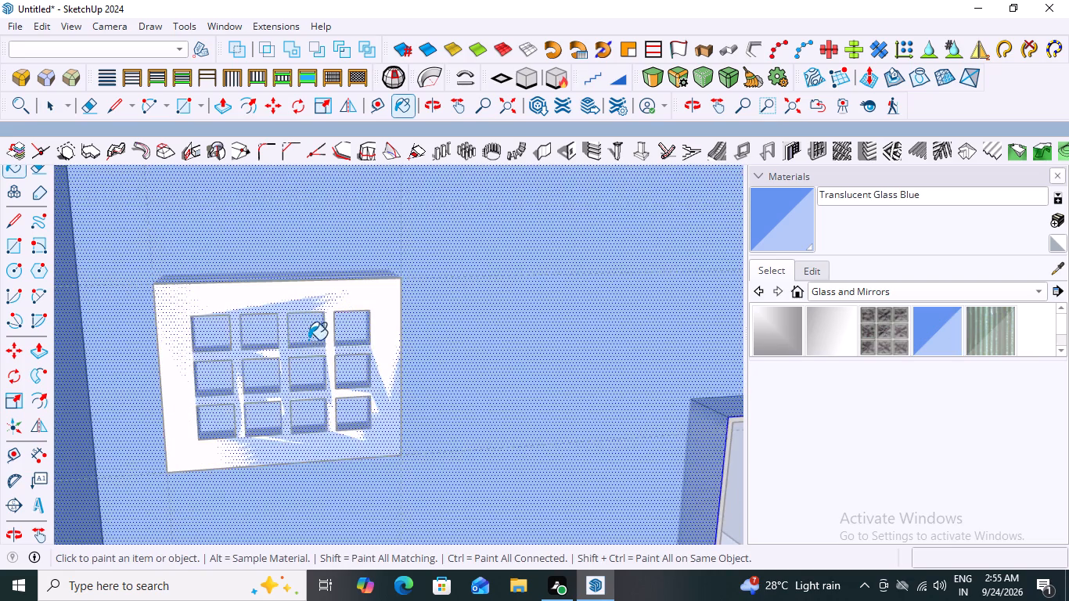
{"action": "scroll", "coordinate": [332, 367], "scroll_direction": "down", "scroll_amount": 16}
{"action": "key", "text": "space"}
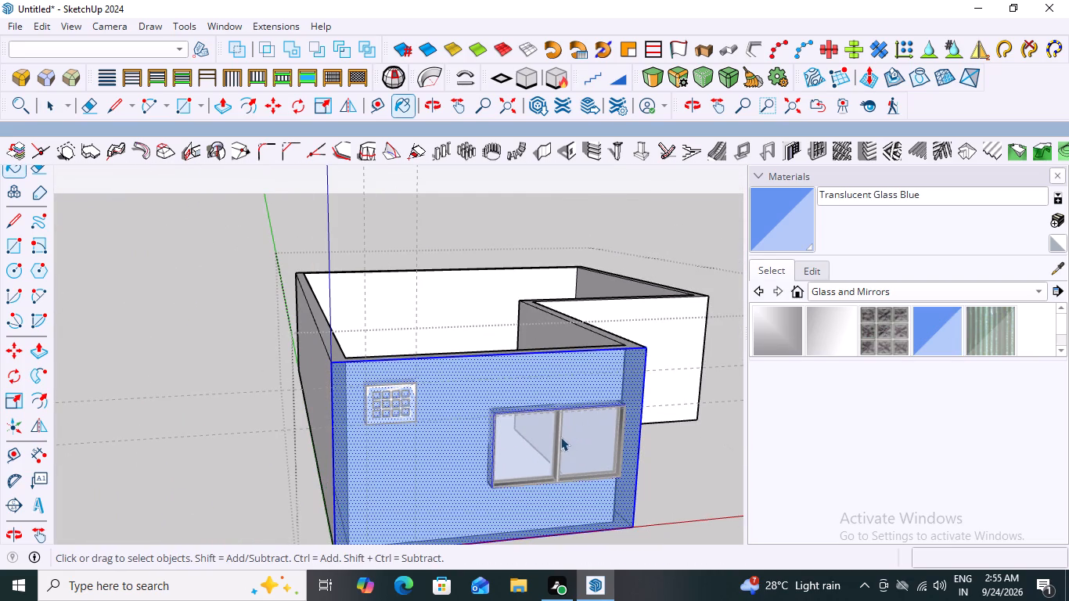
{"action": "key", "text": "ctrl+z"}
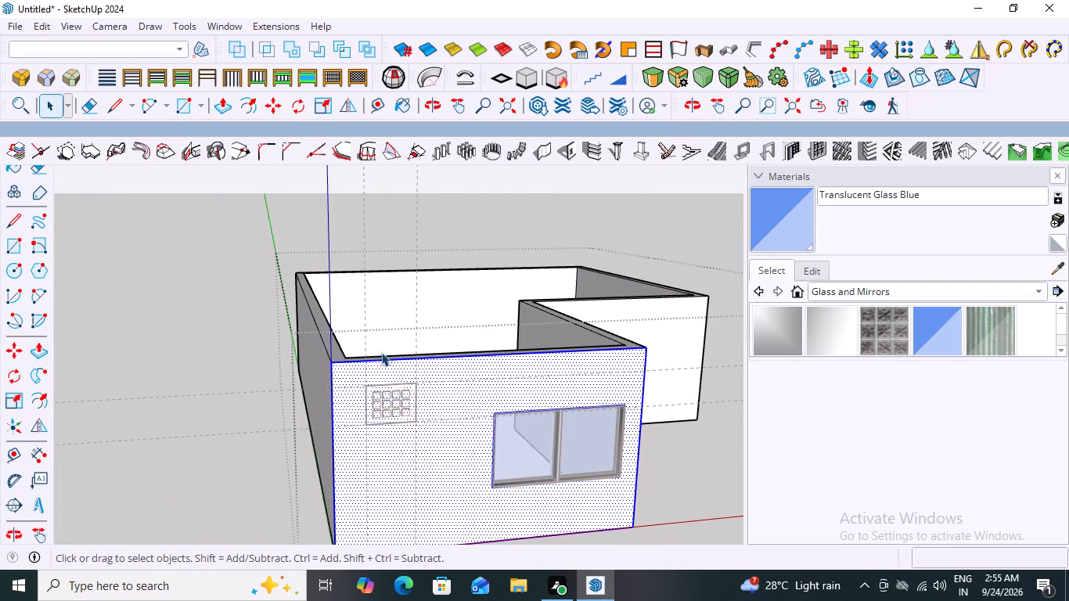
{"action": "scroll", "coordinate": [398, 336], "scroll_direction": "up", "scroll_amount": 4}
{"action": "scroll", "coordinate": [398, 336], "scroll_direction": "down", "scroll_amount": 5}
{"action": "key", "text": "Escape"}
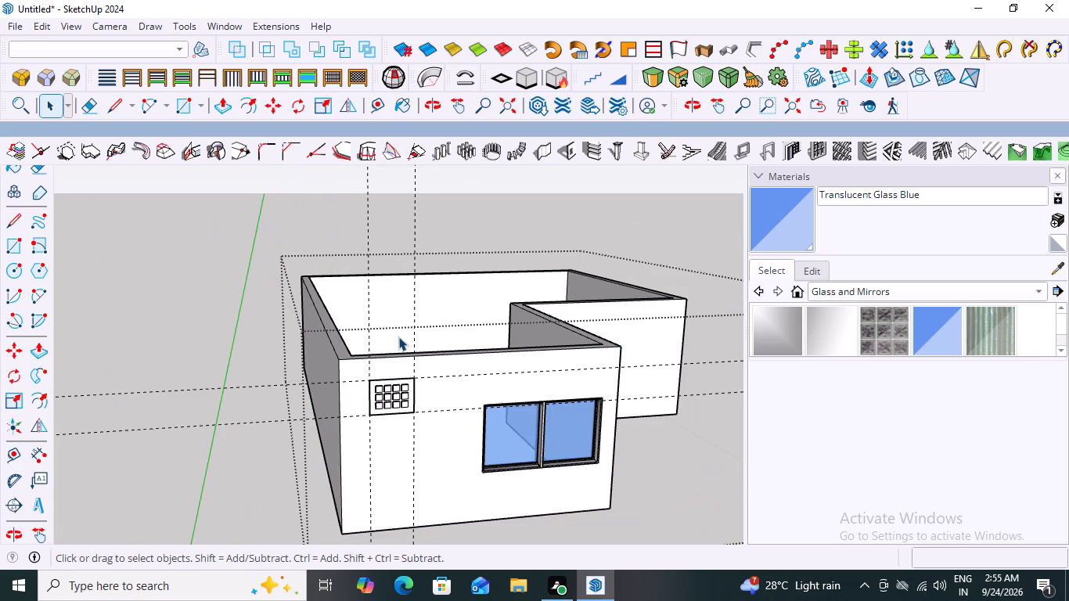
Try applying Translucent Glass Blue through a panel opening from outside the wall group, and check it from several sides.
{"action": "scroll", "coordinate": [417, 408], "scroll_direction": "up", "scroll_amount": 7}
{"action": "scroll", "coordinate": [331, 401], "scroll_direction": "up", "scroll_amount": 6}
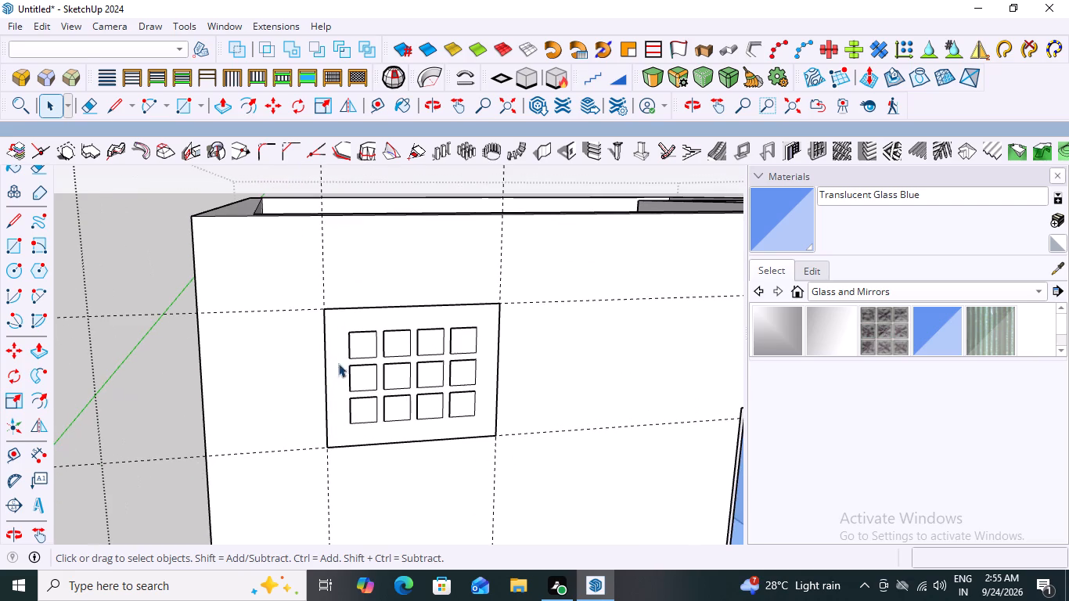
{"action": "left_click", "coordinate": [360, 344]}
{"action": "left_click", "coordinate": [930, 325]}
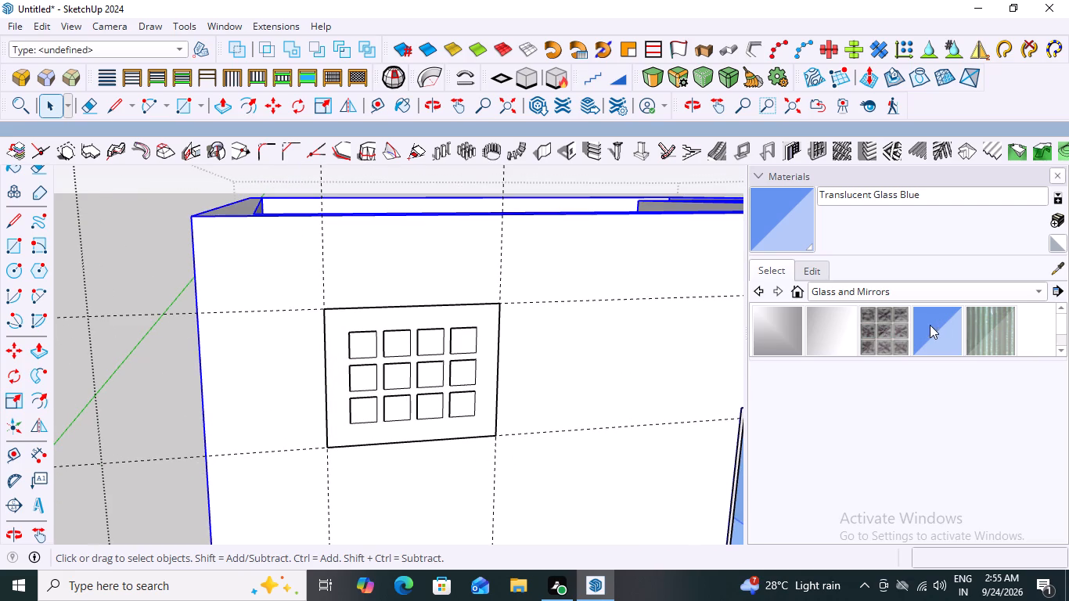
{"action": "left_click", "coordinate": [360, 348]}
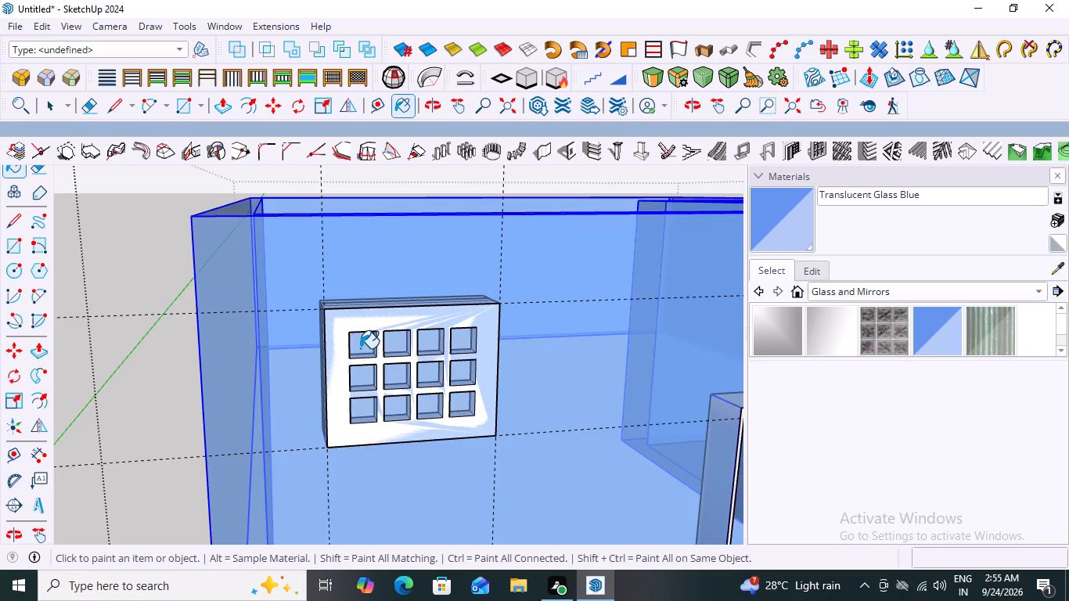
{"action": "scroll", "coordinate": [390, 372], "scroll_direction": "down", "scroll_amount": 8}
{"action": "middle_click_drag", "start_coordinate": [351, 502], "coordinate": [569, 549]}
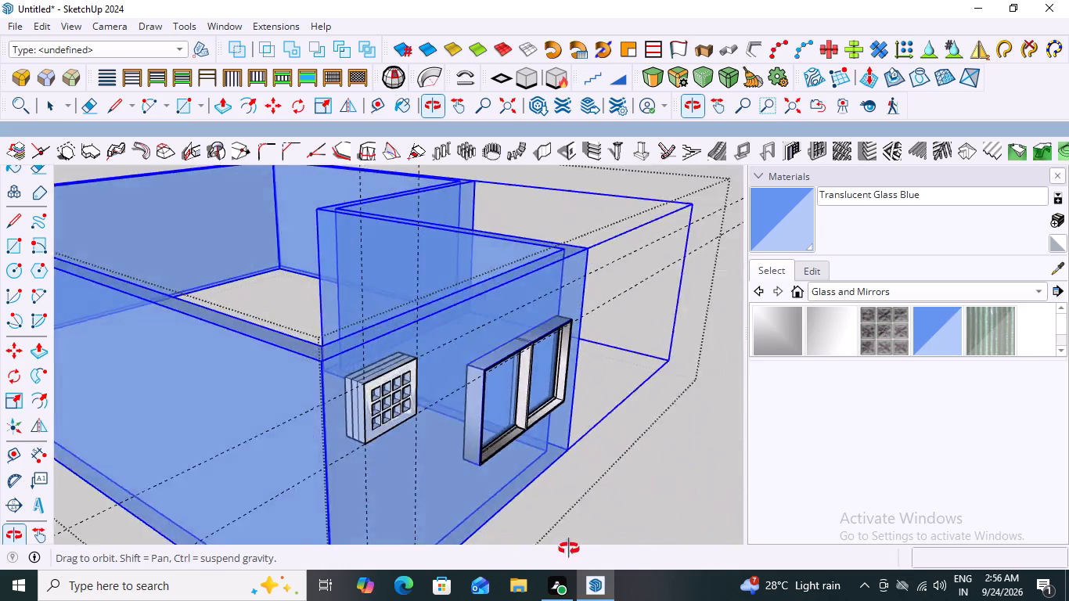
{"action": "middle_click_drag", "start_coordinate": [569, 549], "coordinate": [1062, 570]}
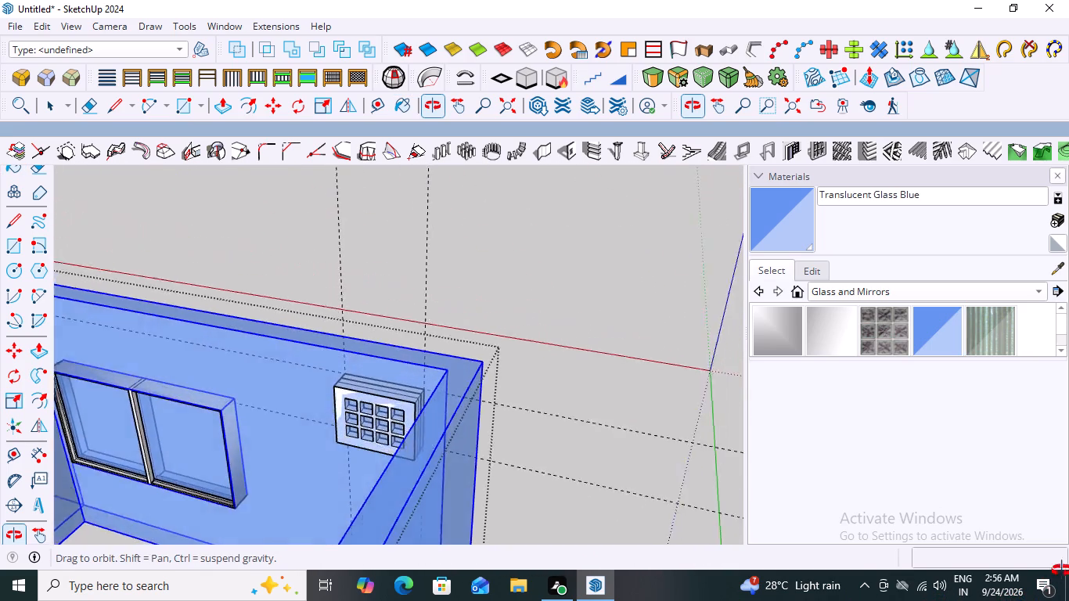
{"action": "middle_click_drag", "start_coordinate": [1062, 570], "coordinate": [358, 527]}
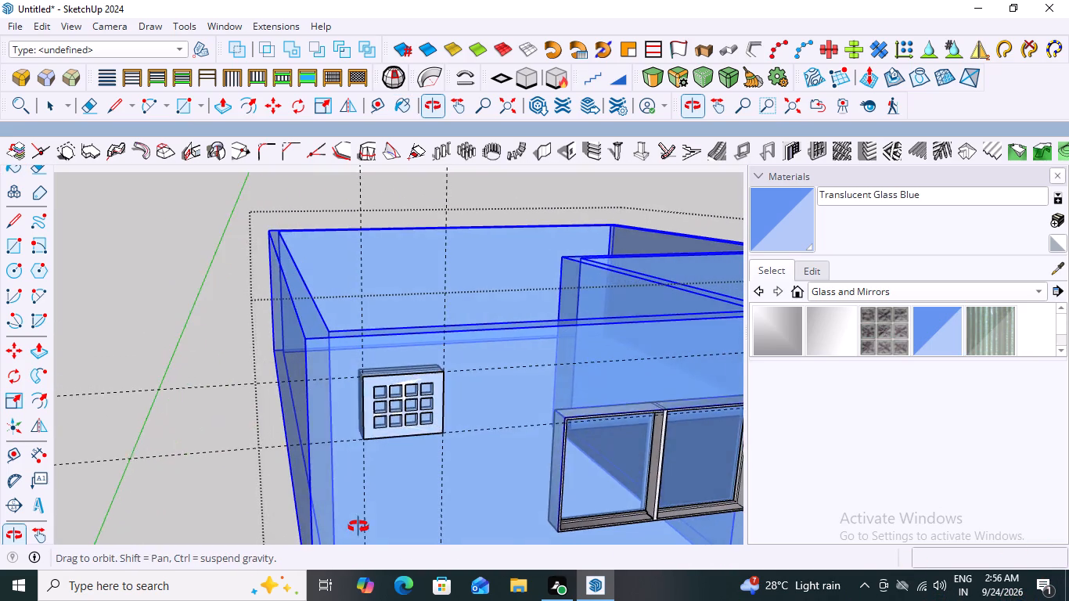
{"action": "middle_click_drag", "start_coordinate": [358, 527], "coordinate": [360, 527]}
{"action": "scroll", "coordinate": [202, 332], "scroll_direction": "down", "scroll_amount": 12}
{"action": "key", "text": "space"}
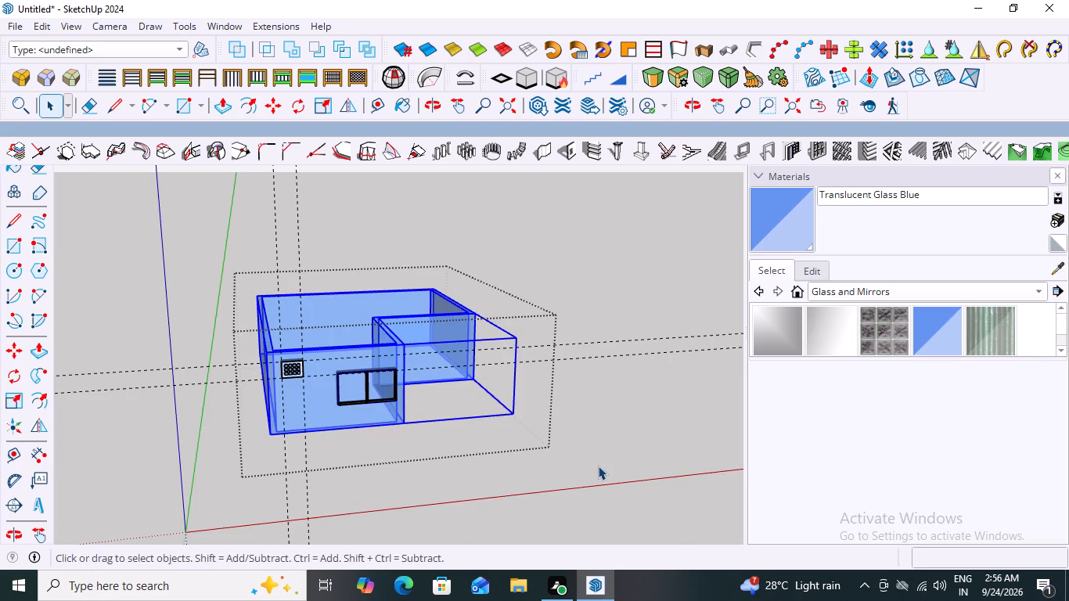
Undo the glass paint and the 3-by-4 gridded panel, going back to the plain small rectangle on the front wall.
{"action": "key", "text": "ctrl+z"}
{"action": "key", "text": "ctrl+z"}
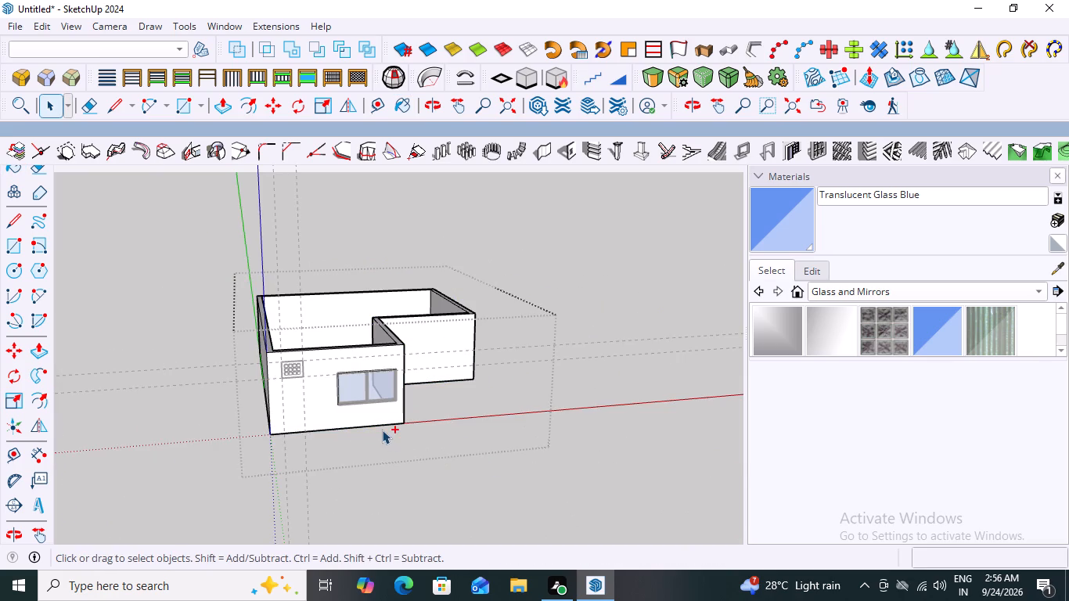
{"action": "key", "text": "ctrl+z"}
{"action": "key", "text": "ctrl+z"}
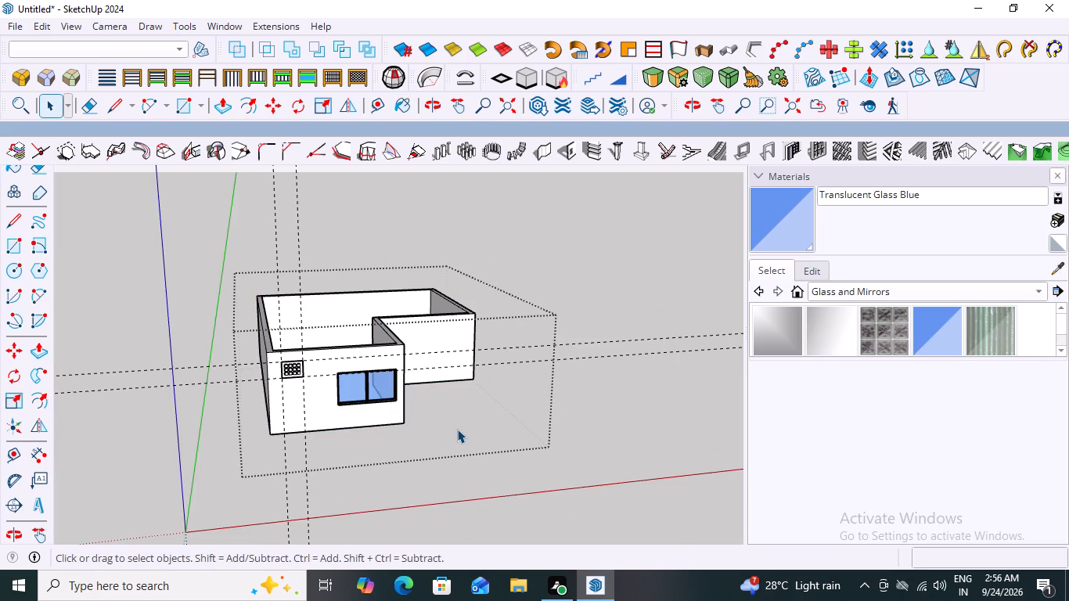
{"action": "key", "text": "ctrl+z"}
{"action": "key", "text": "ctrl+z"}
{"action": "key", "text": "ctrl+z"}
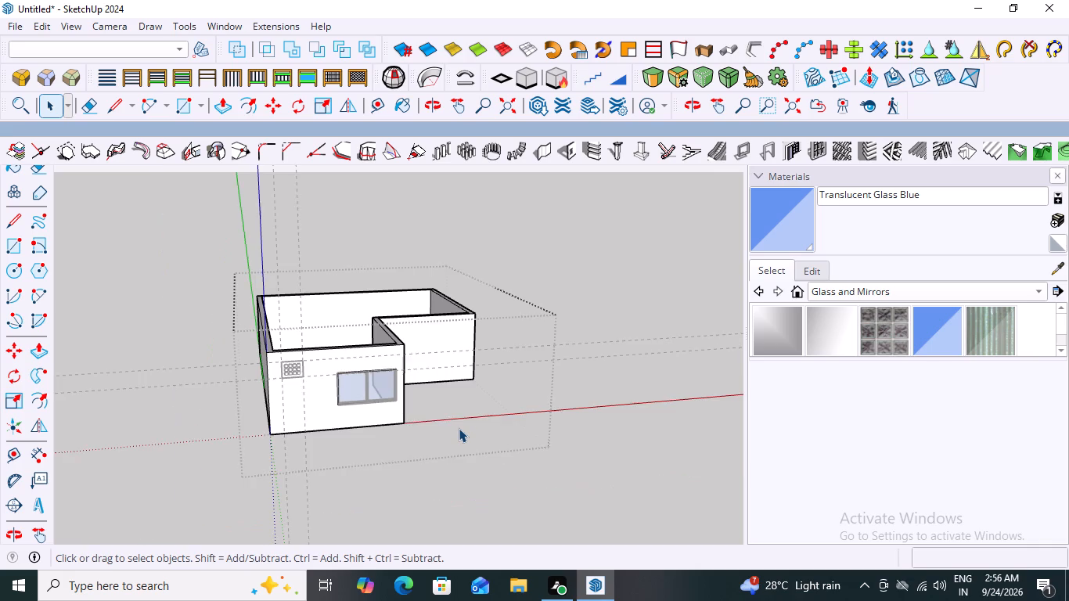
{"action": "key", "text": "ctrl+z"}
{"action": "key", "text": "ctrl+z"}
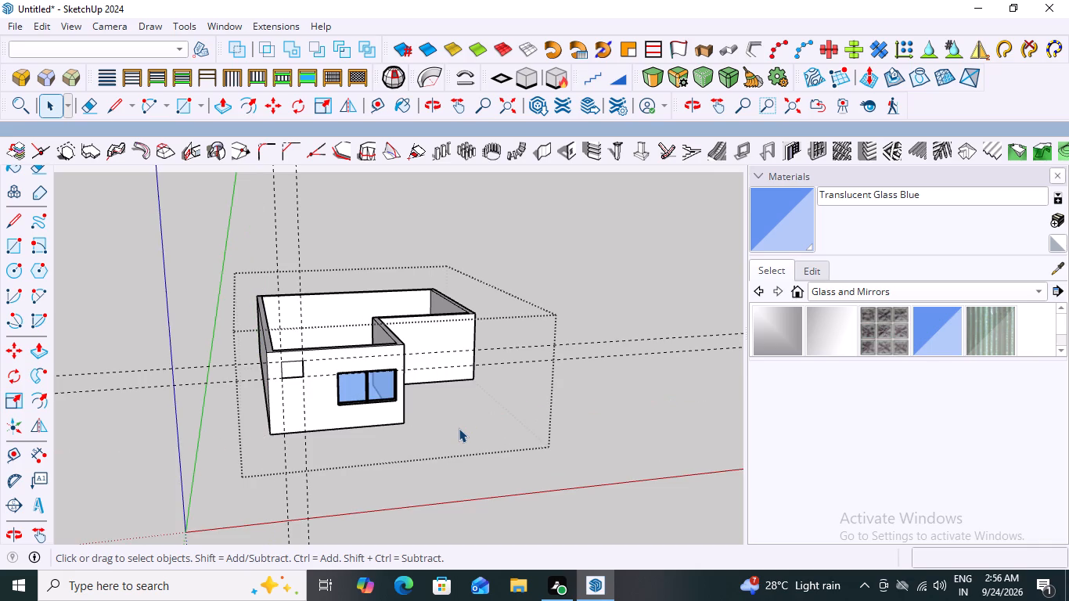
Undo the small rectangle outline drawn over the front wall, keeping the guides and the sliding window.
{"action": "key", "text": "ctrl+z"}
{"action": "key", "text": "ctrl+z"}
{"action": "key", "text": "ctrl+z"}
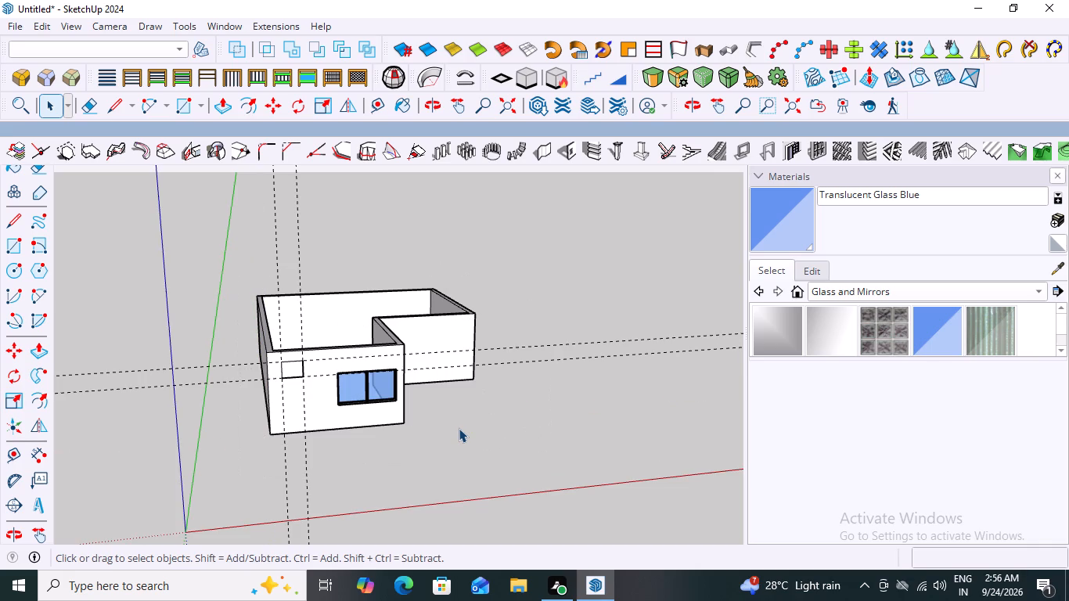
{"action": "key", "text": "ctrl+z"}
{"action": "key", "text": "ctrl+z"}
{"action": "key", "text": "ctrl+z"}
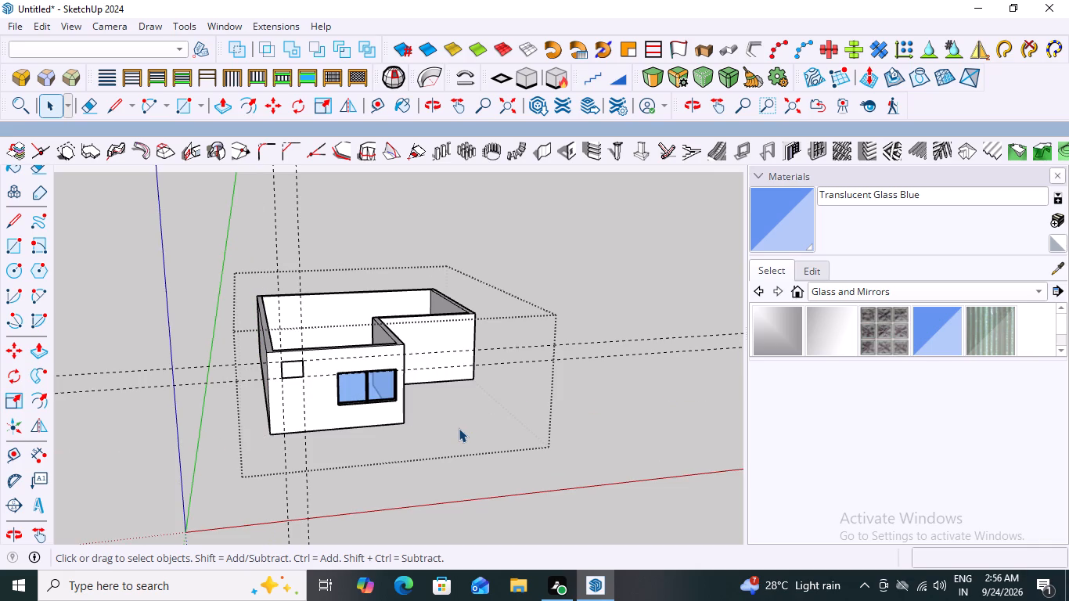
{"action": "key", "text": "ctrl+z"}
{"action": "key", "text": "ctrl+z"}
{"action": "key", "text": "ctrl+z"}
{"action": "key", "text": "ctrl+z"}
{"action": "key", "text": "ctrl+z"}
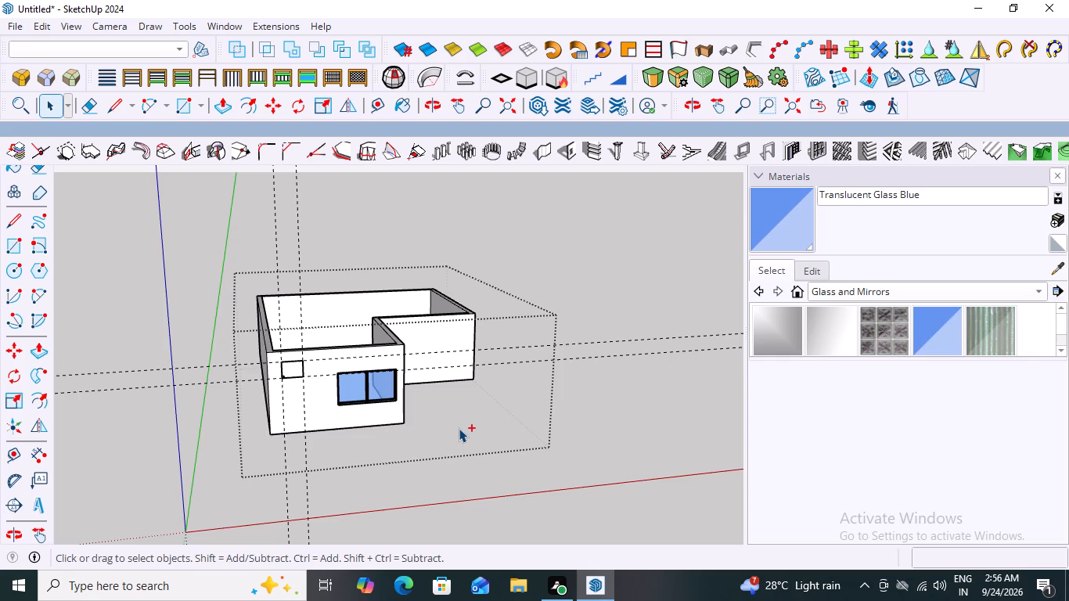
{"action": "scroll", "coordinate": [286, 378], "scroll_direction": "up", "scroll_amount": 11}
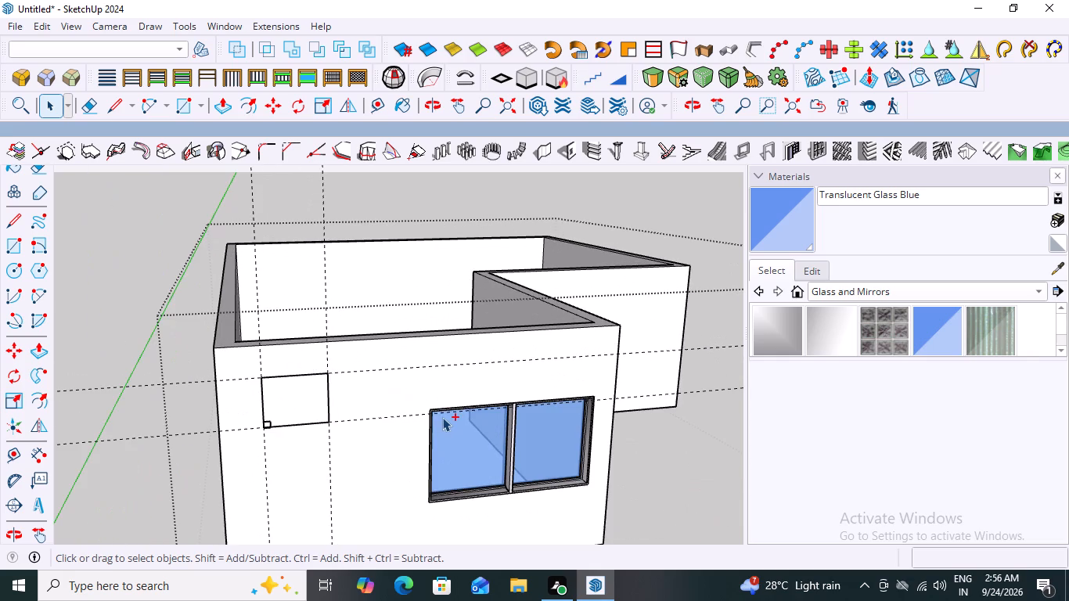
{"action": "key", "text": "ctrl+z"}
{"action": "key", "text": "ctrl+z"}
{"action": "key", "text": "ctrl+z"}
{"action": "key", "text": "ctrl+z"}
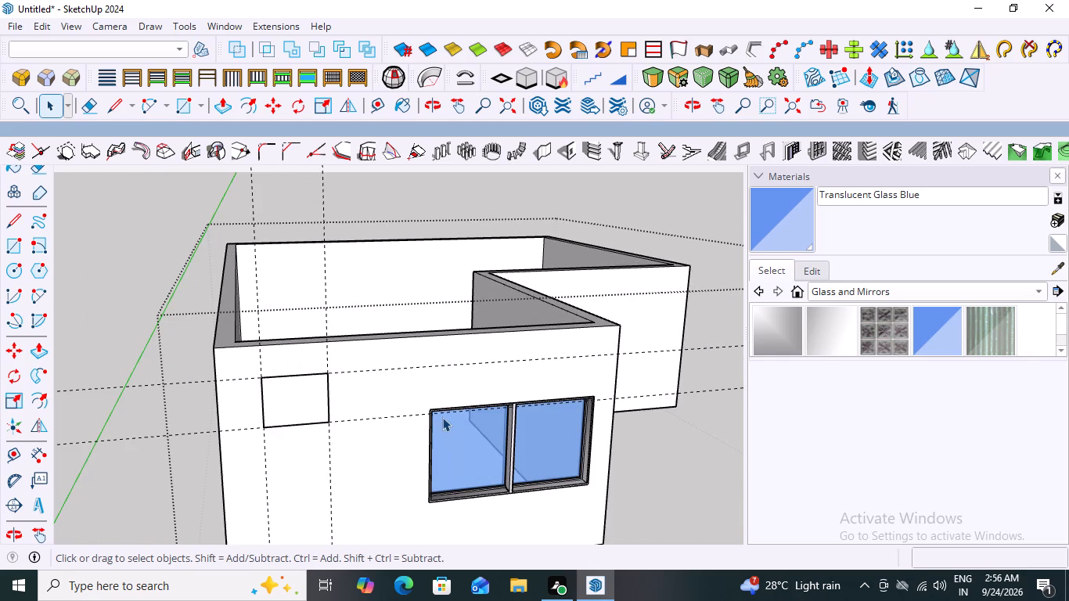
{"action": "key", "text": "ctrl+z"}
{"action": "scroll", "coordinate": [320, 402], "scroll_direction": "down", "scroll_amount": 3}
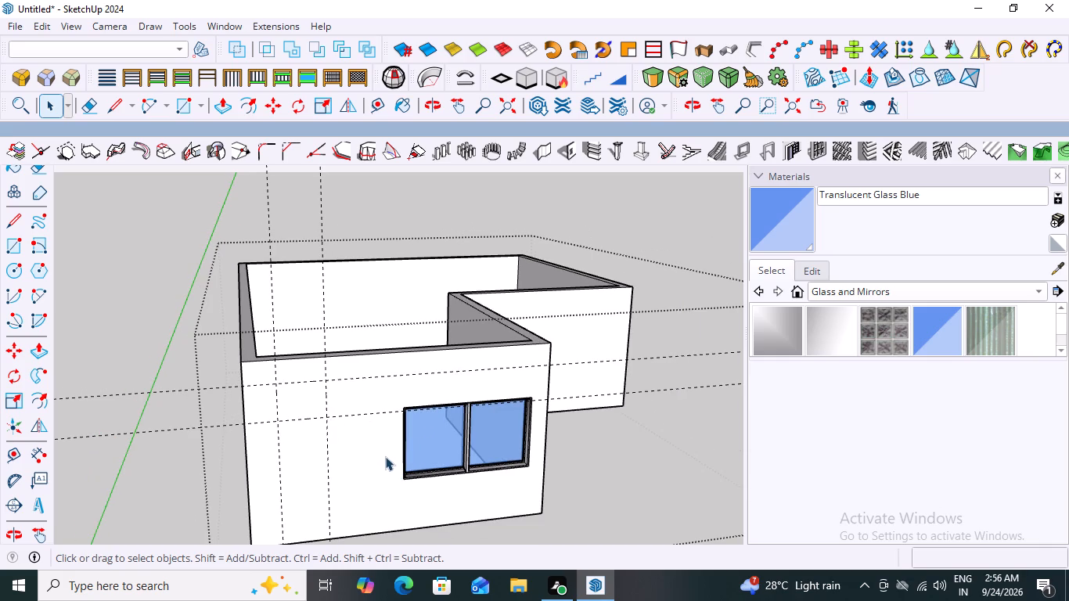
Inside the wall group, draw a rectangle about 1' 11 3/8" by 2' 5 3/8" between the guides on the front wall face.
{"action": "double_click", "coordinate": [375, 442]}
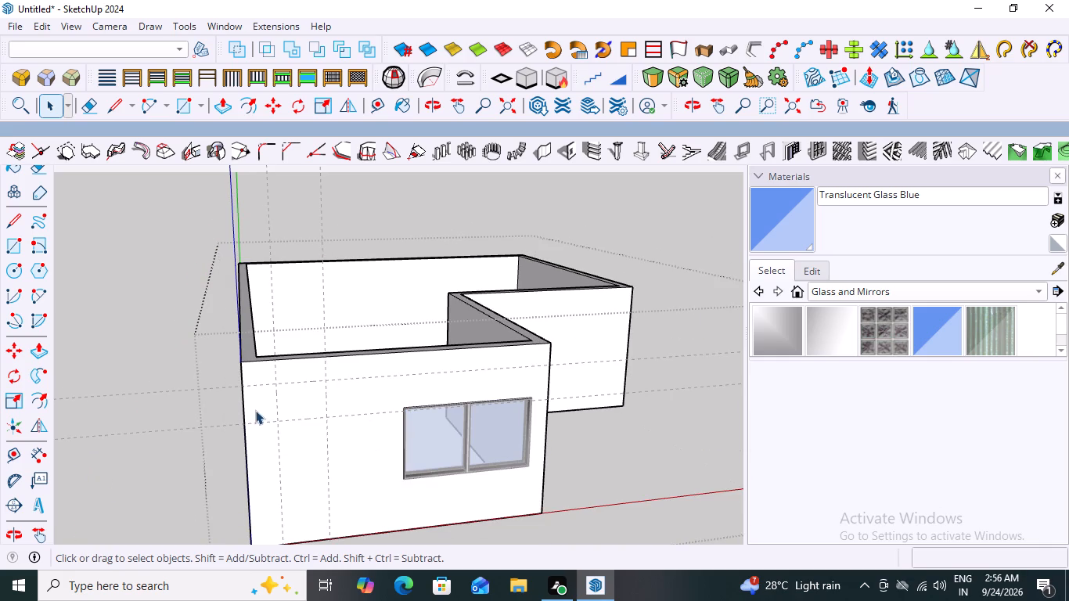
{"action": "scroll", "coordinate": [256, 410], "scroll_direction": "up", "scroll_amount": 3}
{"action": "left_click", "coordinate": [317, 397]}
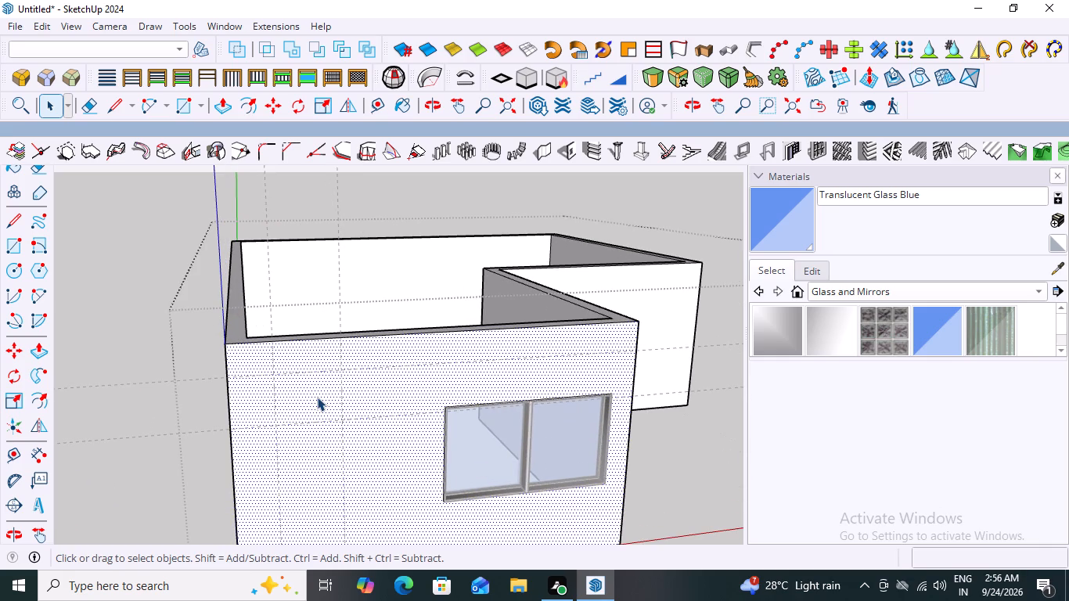
{"action": "left_click", "coordinate": [317, 397]}
{"action": "key", "text": "r"}
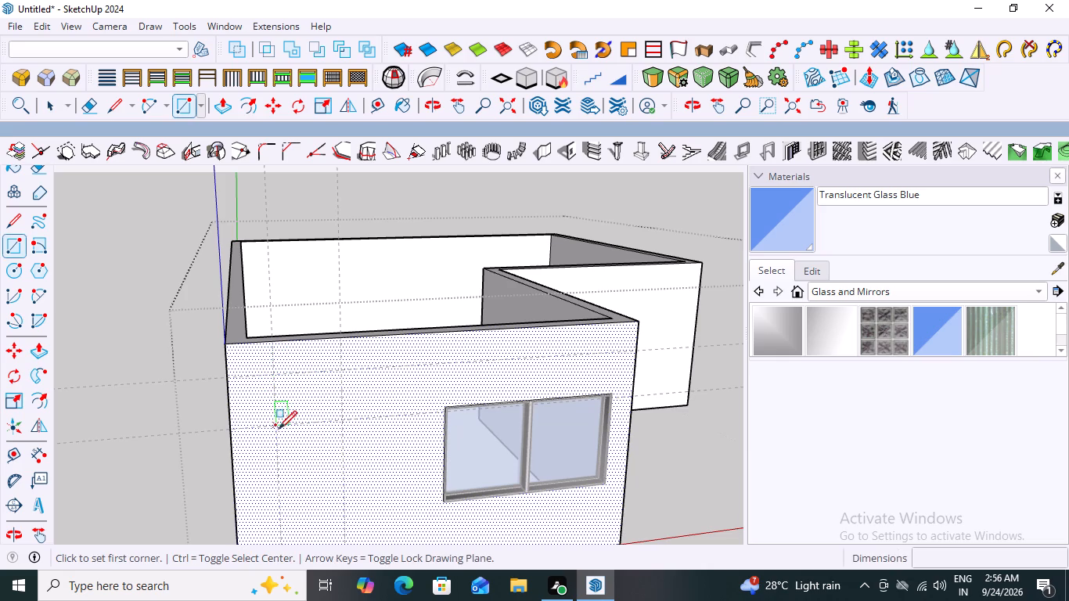
{"action": "left_click", "coordinate": [273, 375]}
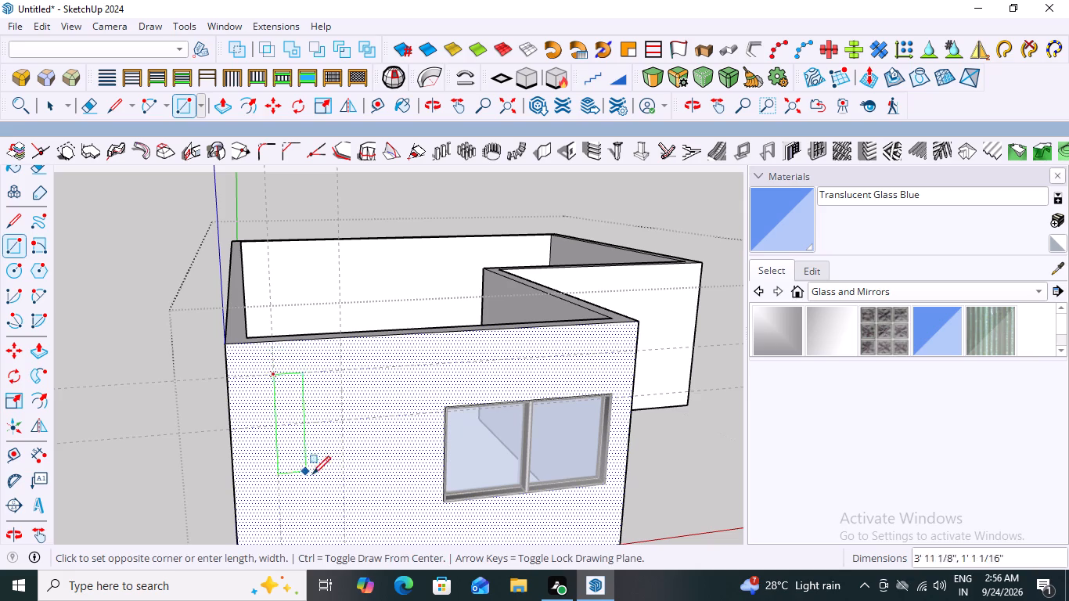
{"action": "left_click", "coordinate": [342, 423]}
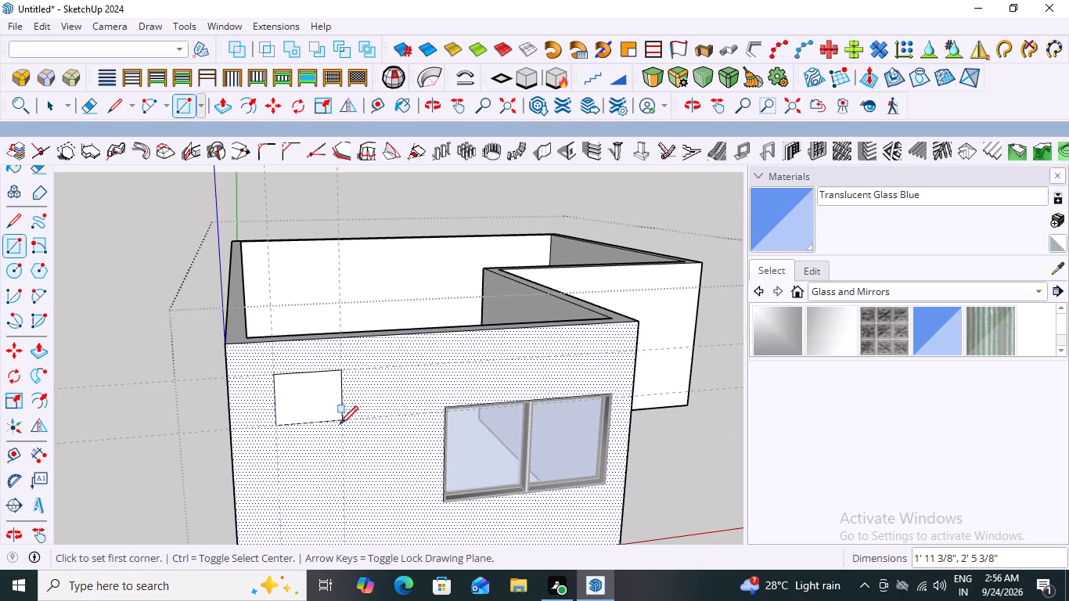
{"action": "key", "text": "space"}
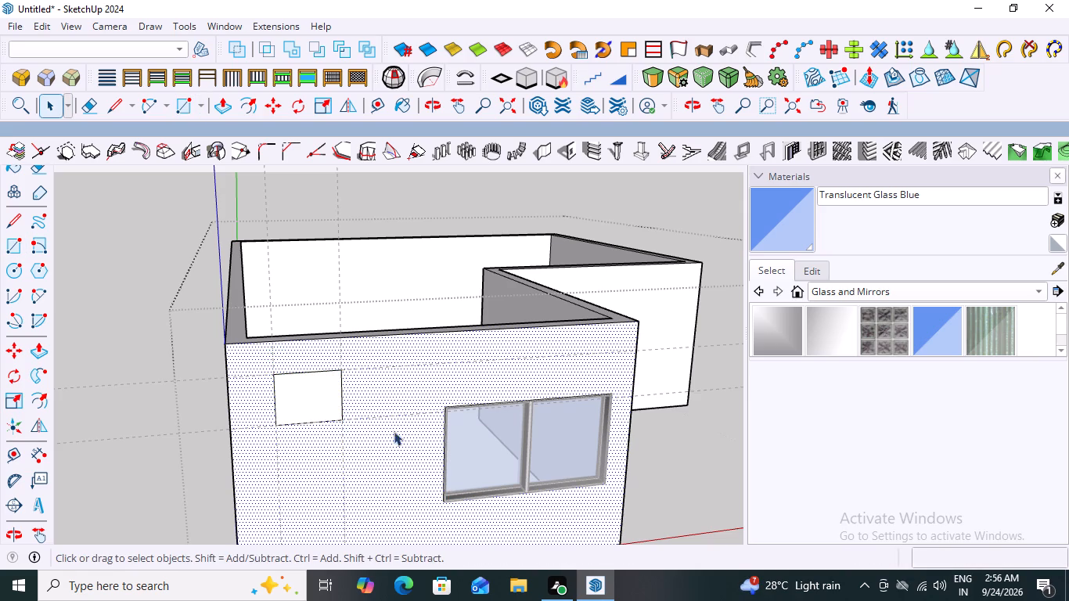
Push the small rectangle 9" through the front wall to cut the ventilator opening, and check it from outside.
{"action": "left_click", "coordinate": [311, 401]}
{"action": "left_click", "coordinate": [311, 401]}
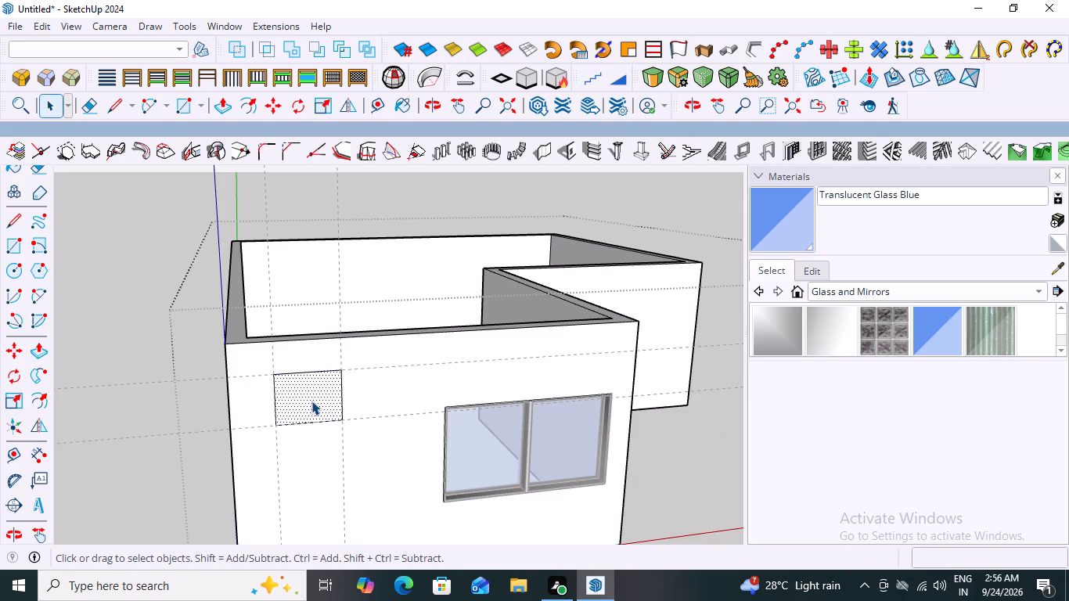
{"action": "left_click", "coordinate": [311, 401]}
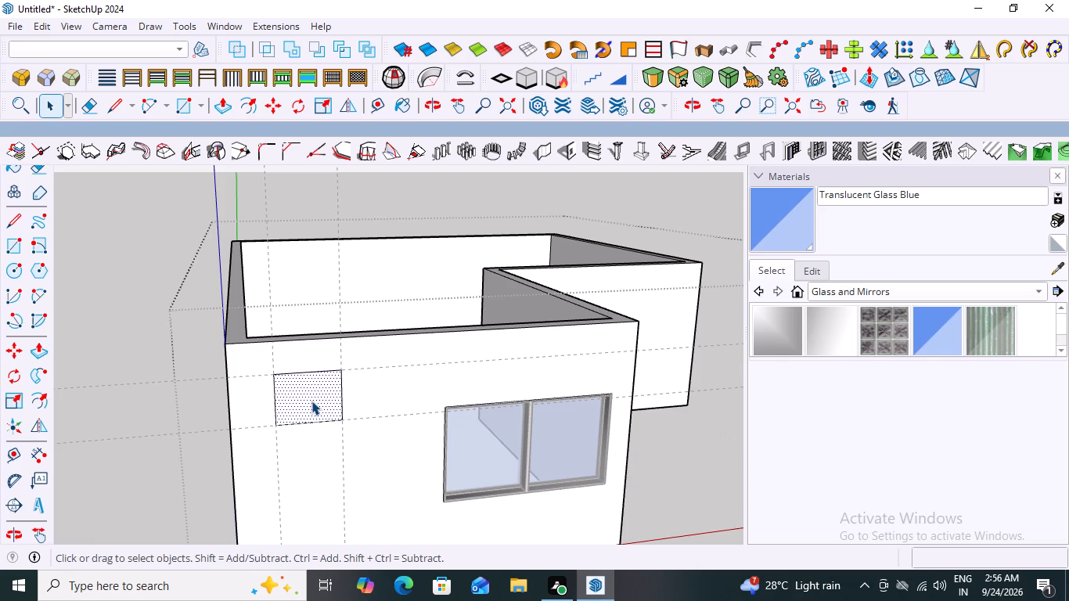
{"action": "key", "text": "p"}
{"action": "left_click", "coordinate": [311, 401]}
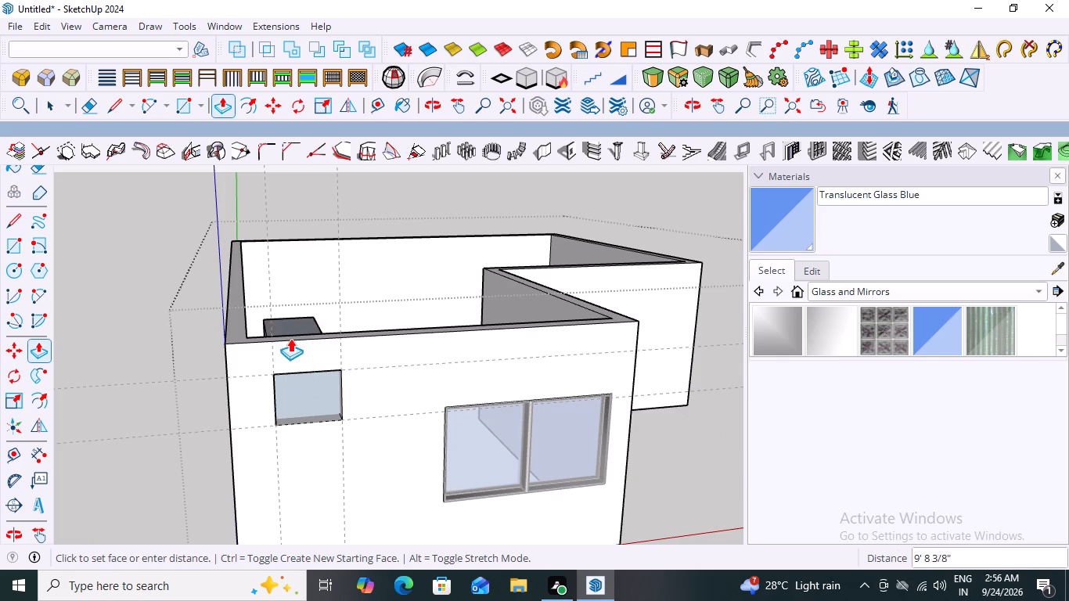
{"action": "middle_click_drag", "start_coordinate": [326, 401], "coordinate": [549, 475]}
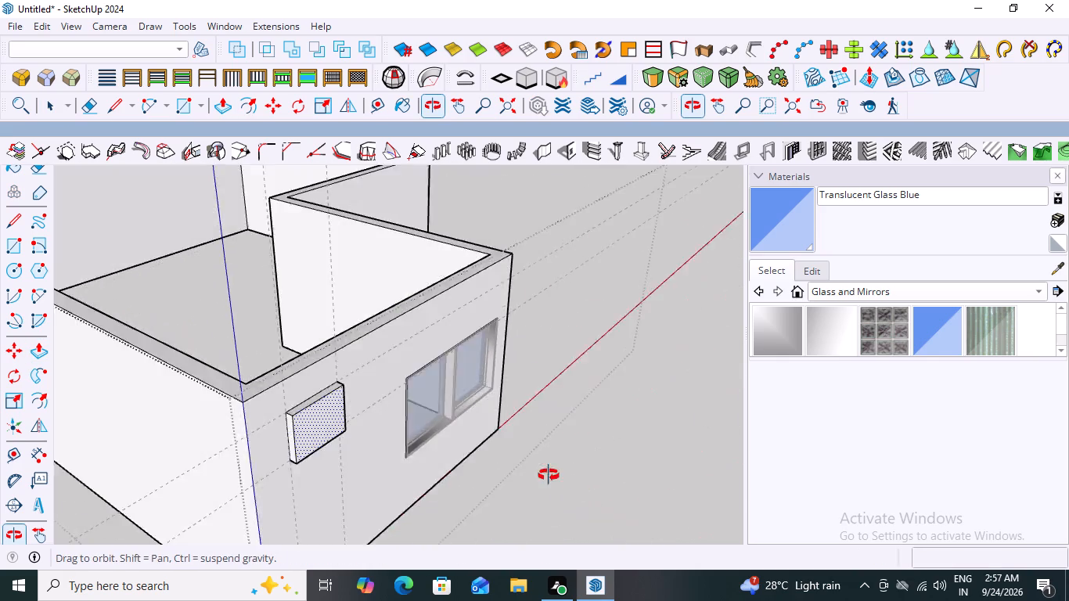
{"action": "middle_click_drag", "start_coordinate": [549, 475], "coordinate": [830, 540]}
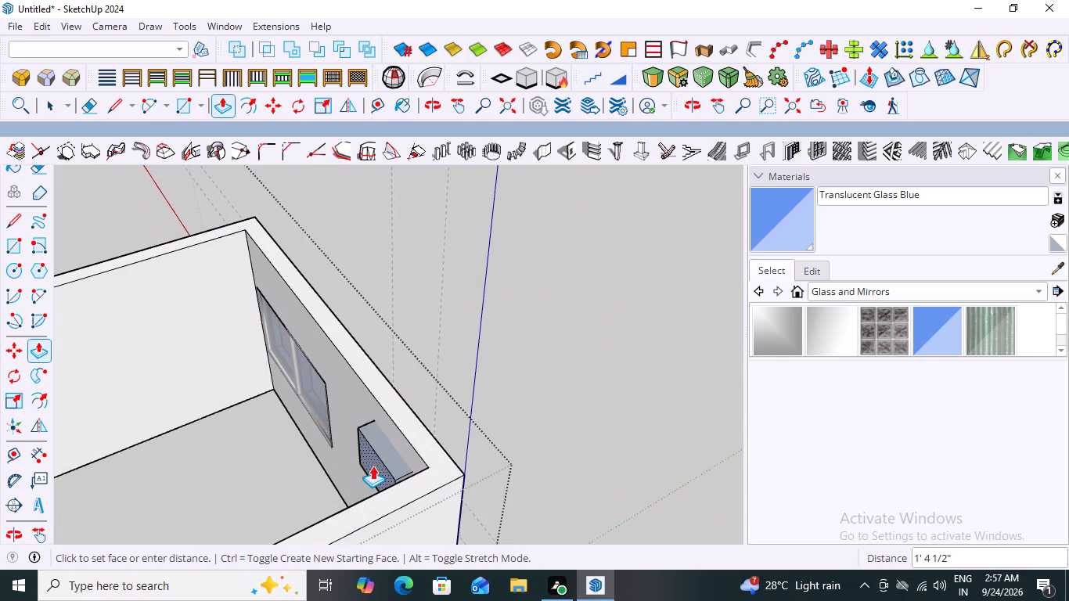
{"action": "left_click", "coordinate": [427, 457]}
{"action": "middle_click_drag", "start_coordinate": [520, 458], "coordinate": [299, 456]}
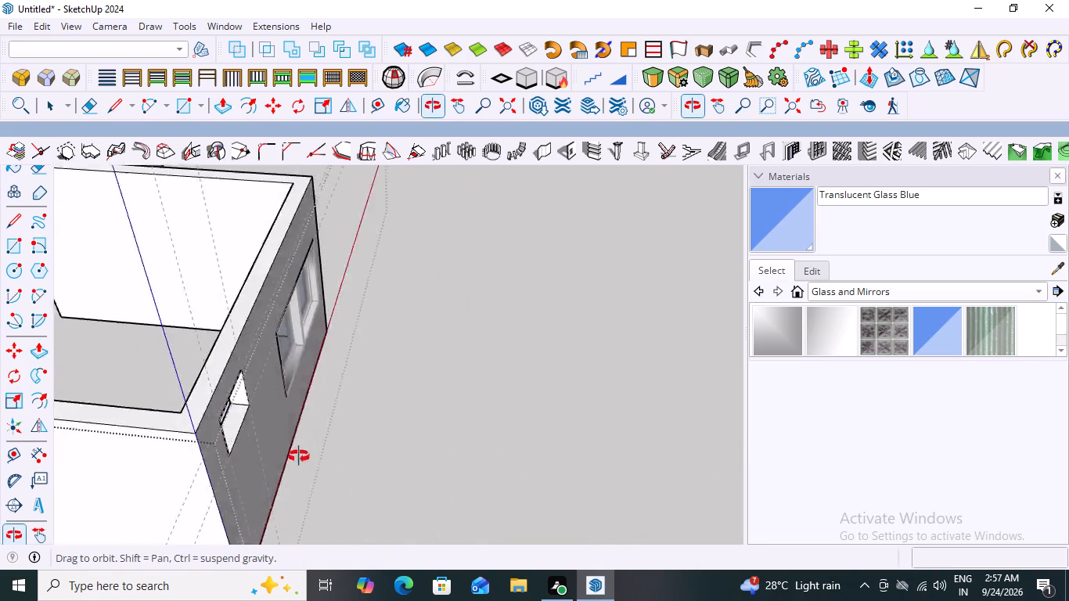
{"action": "middle_click_drag", "start_coordinate": [299, 456], "coordinate": [3, 346]}
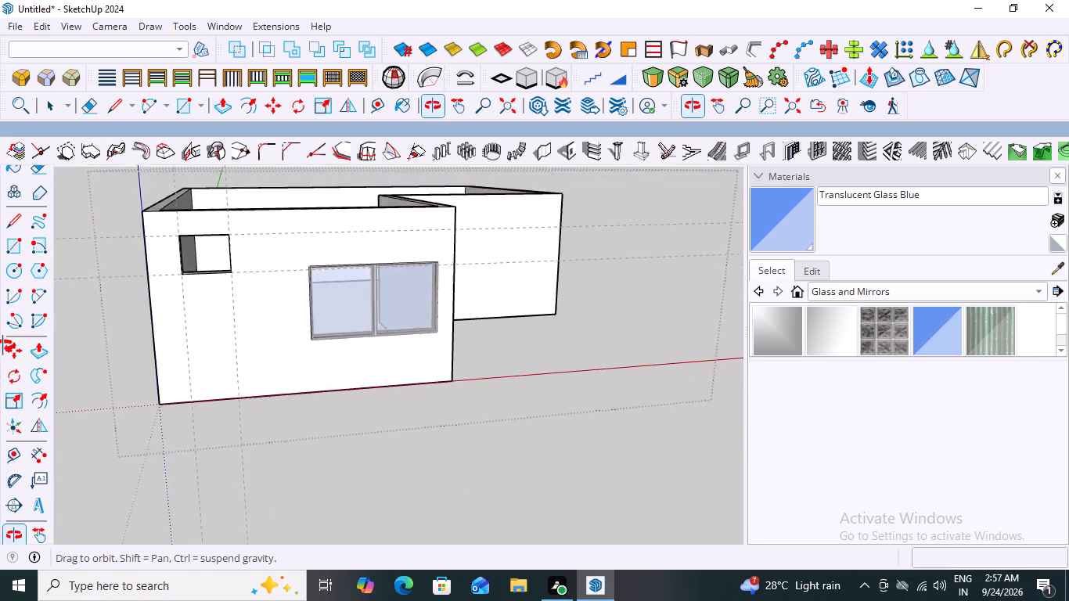
{"action": "middle_click_drag", "start_coordinate": [3, 346], "coordinate": [12, 423]}
{"action": "scroll", "coordinate": [218, 203], "scroll_direction": "up", "scroll_amount": 5}
{"action": "scroll", "coordinate": [431, 405], "scroll_direction": "down", "scroll_amount": 5}
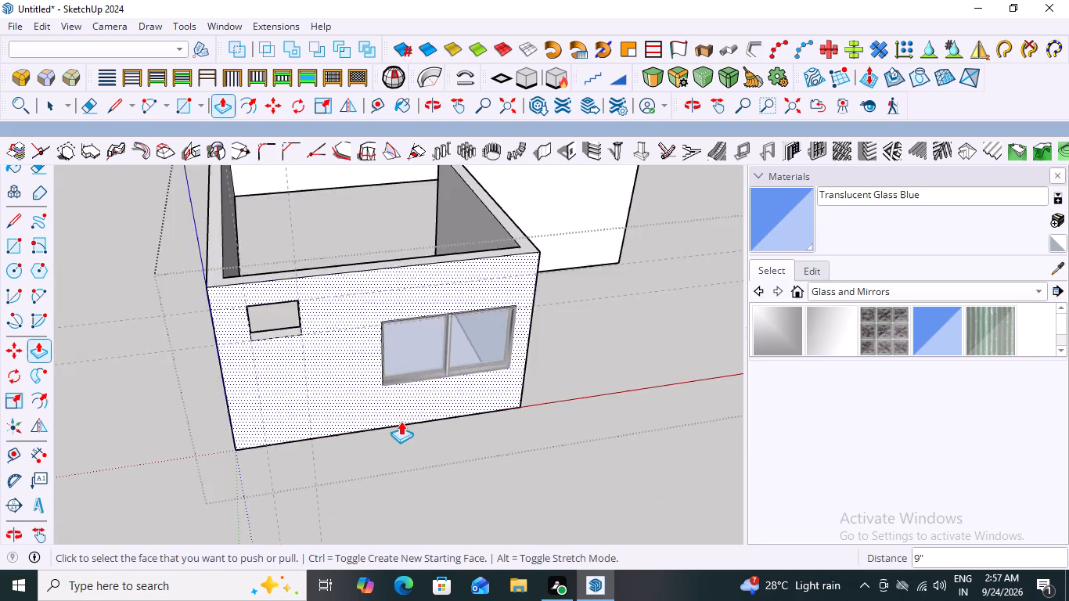
{"action": "scroll", "coordinate": [401, 421], "scroll_direction": "down", "scroll_amount": 7}
{"action": "middle_click_drag", "start_coordinate": [497, 470], "coordinate": [452, 398]}
{"action": "scroll", "coordinate": [452, 398], "scroll_direction": "up", "scroll_amount": 1}
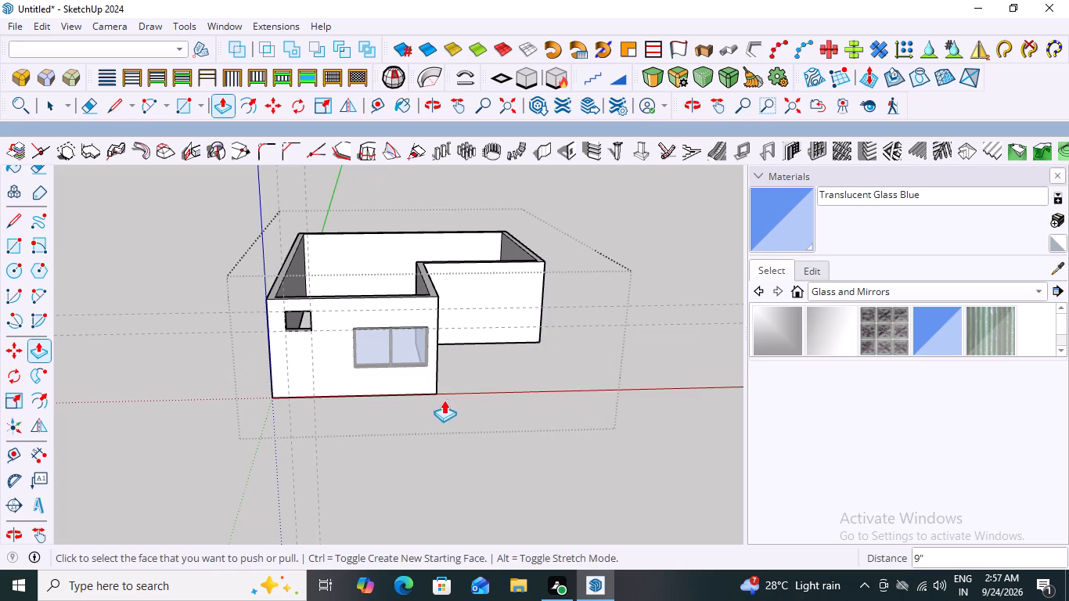
{"action": "scroll", "coordinate": [289, 305], "scroll_direction": "up", "scroll_amount": 7}
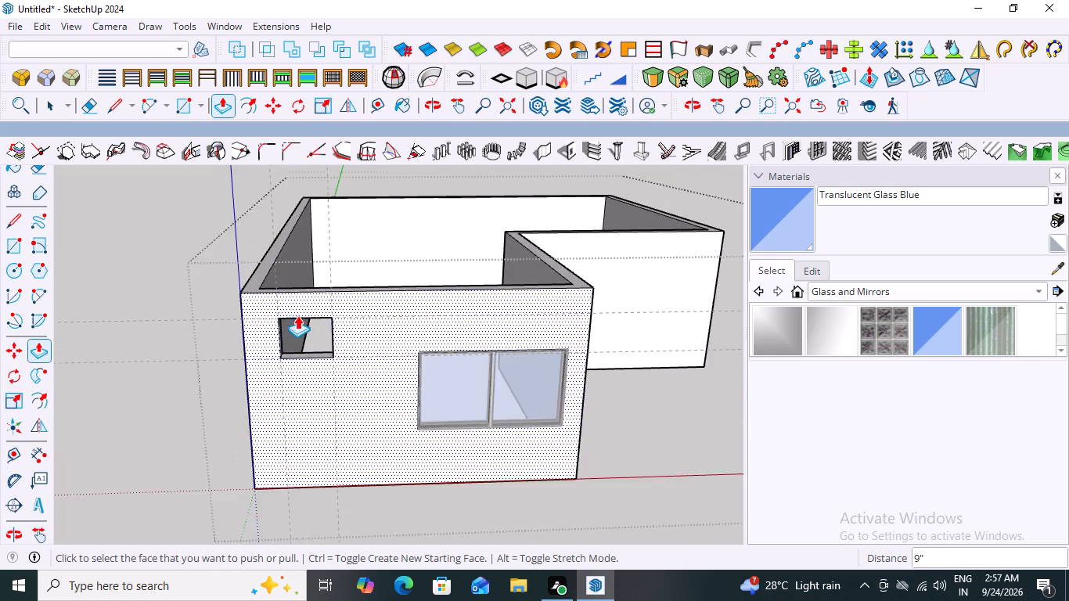
{"action": "scroll", "coordinate": [297, 315], "scroll_direction": "up", "scroll_amount": 4}
{"action": "key", "text": "space"}
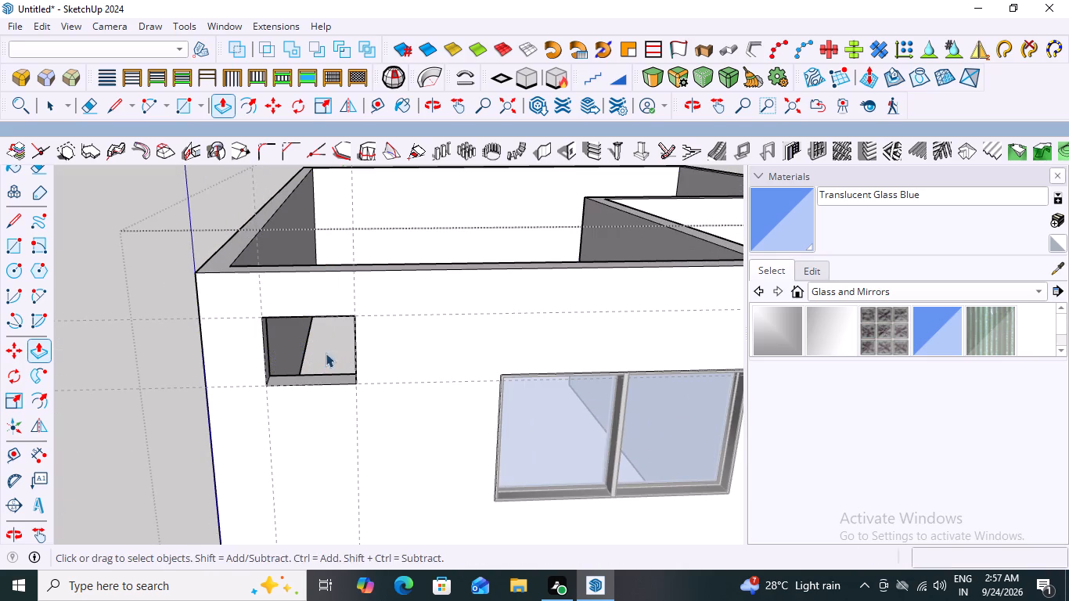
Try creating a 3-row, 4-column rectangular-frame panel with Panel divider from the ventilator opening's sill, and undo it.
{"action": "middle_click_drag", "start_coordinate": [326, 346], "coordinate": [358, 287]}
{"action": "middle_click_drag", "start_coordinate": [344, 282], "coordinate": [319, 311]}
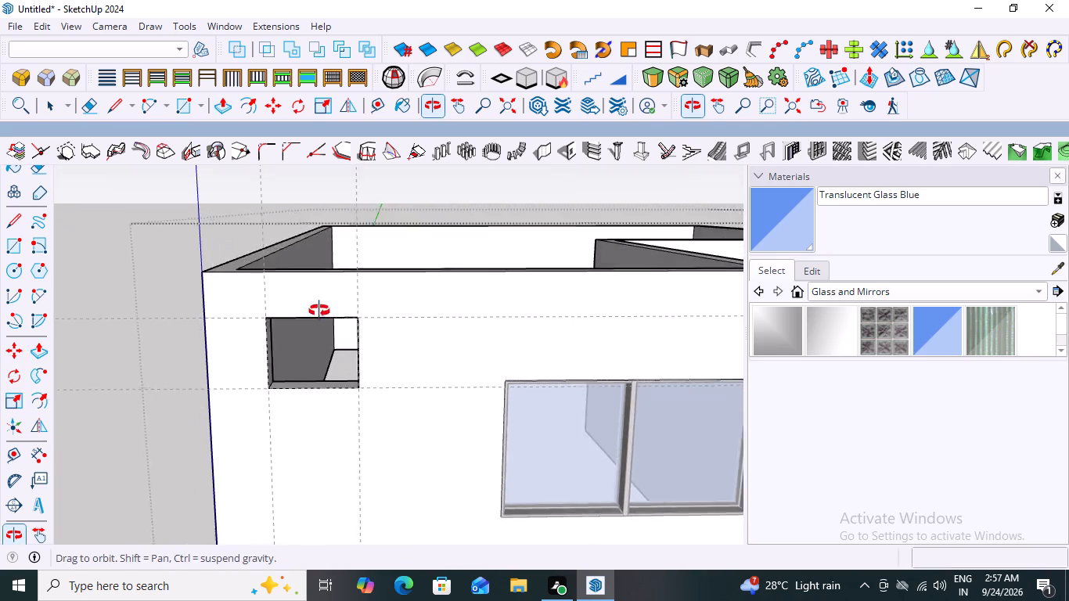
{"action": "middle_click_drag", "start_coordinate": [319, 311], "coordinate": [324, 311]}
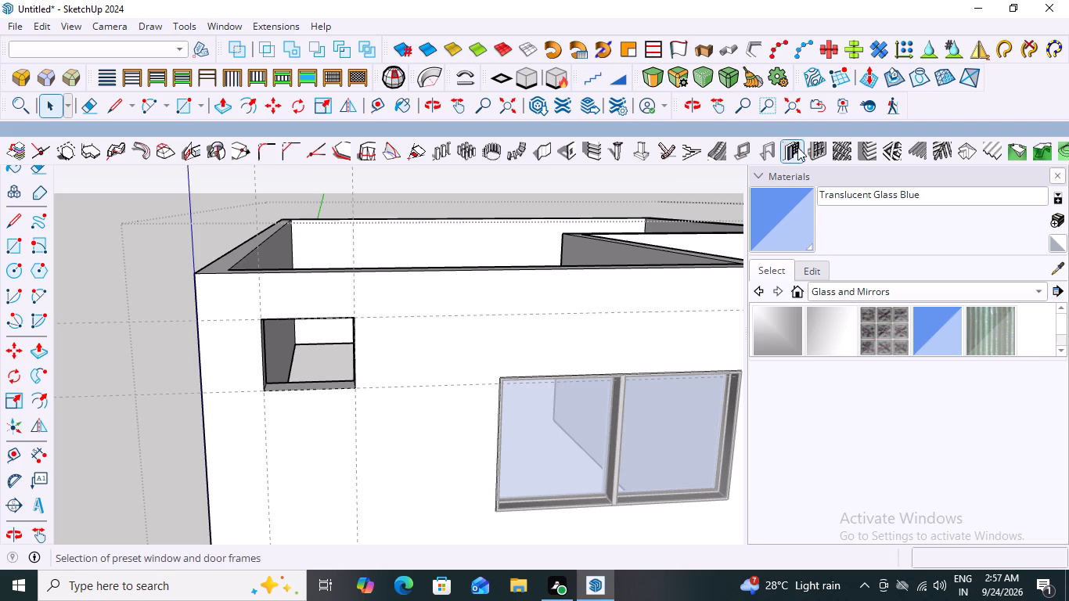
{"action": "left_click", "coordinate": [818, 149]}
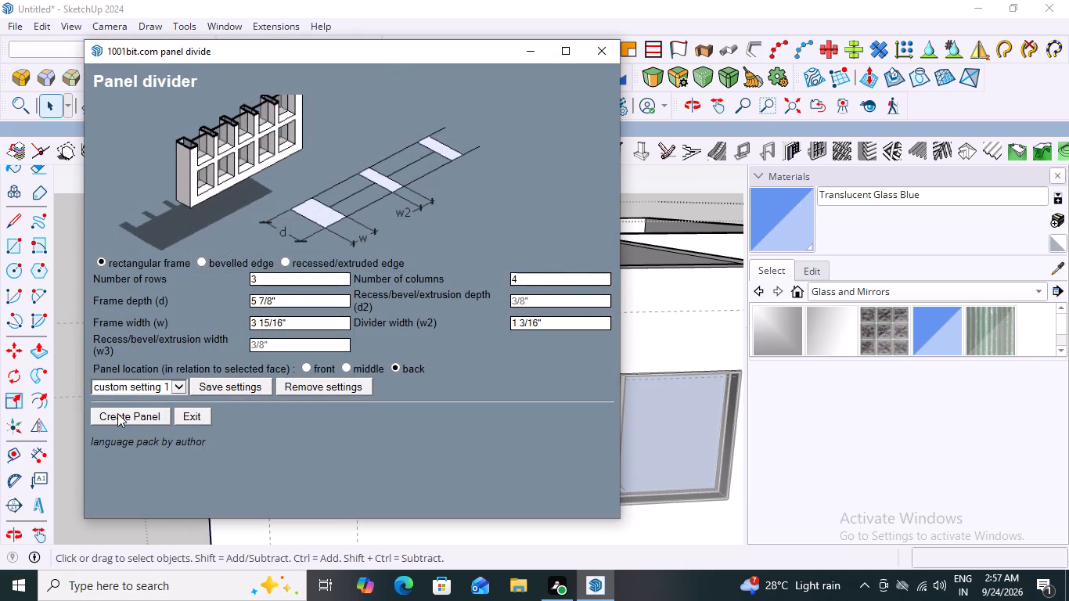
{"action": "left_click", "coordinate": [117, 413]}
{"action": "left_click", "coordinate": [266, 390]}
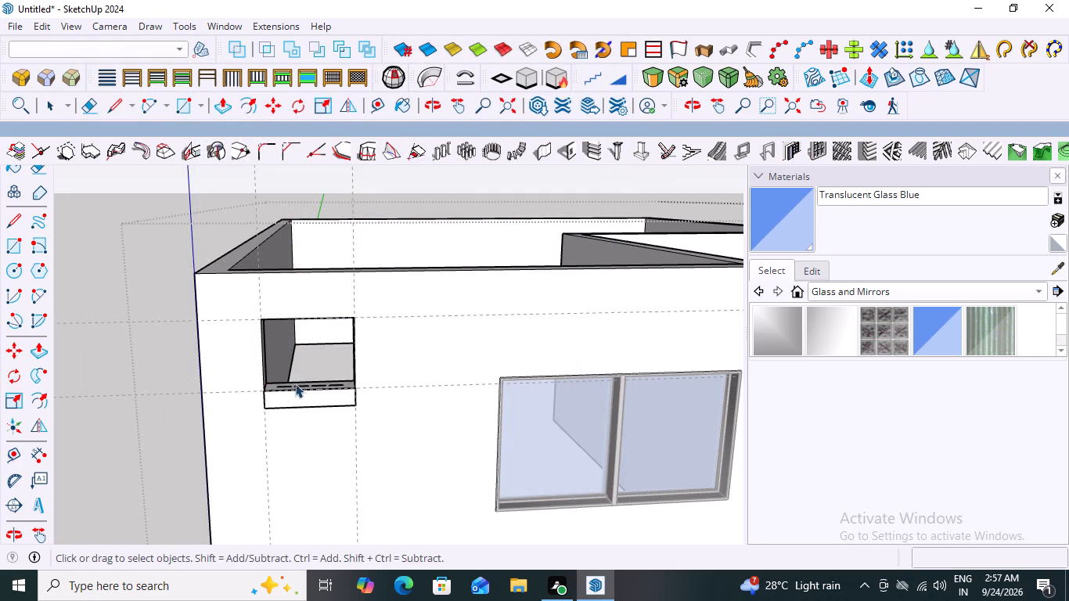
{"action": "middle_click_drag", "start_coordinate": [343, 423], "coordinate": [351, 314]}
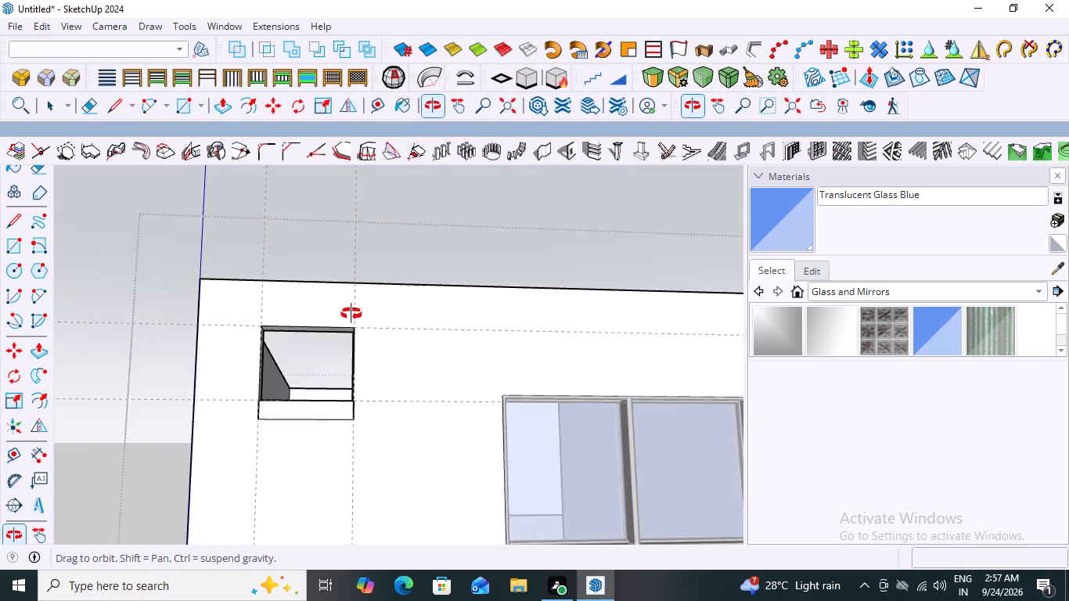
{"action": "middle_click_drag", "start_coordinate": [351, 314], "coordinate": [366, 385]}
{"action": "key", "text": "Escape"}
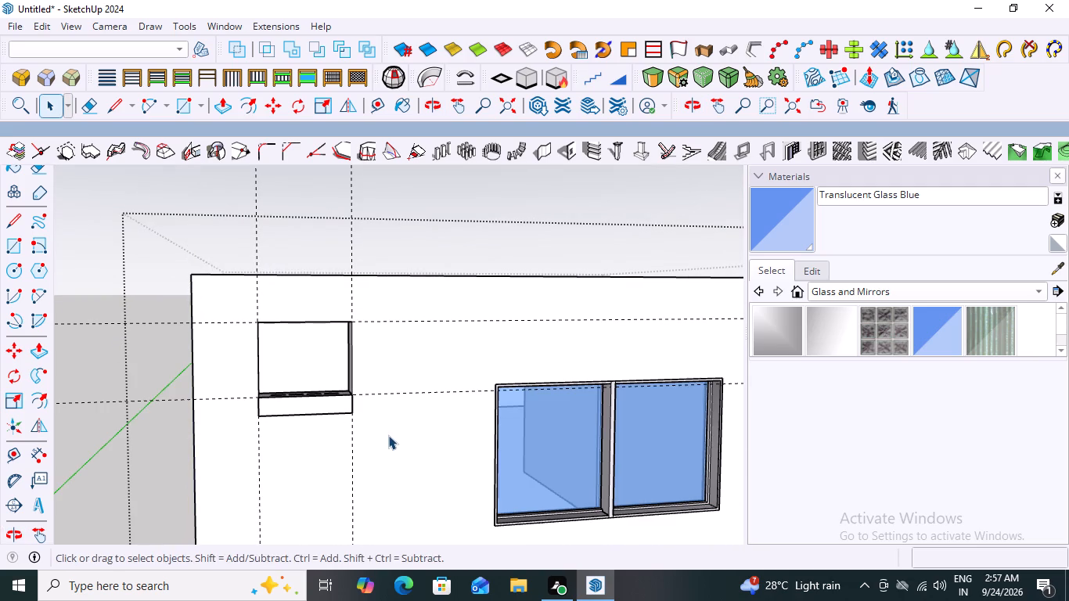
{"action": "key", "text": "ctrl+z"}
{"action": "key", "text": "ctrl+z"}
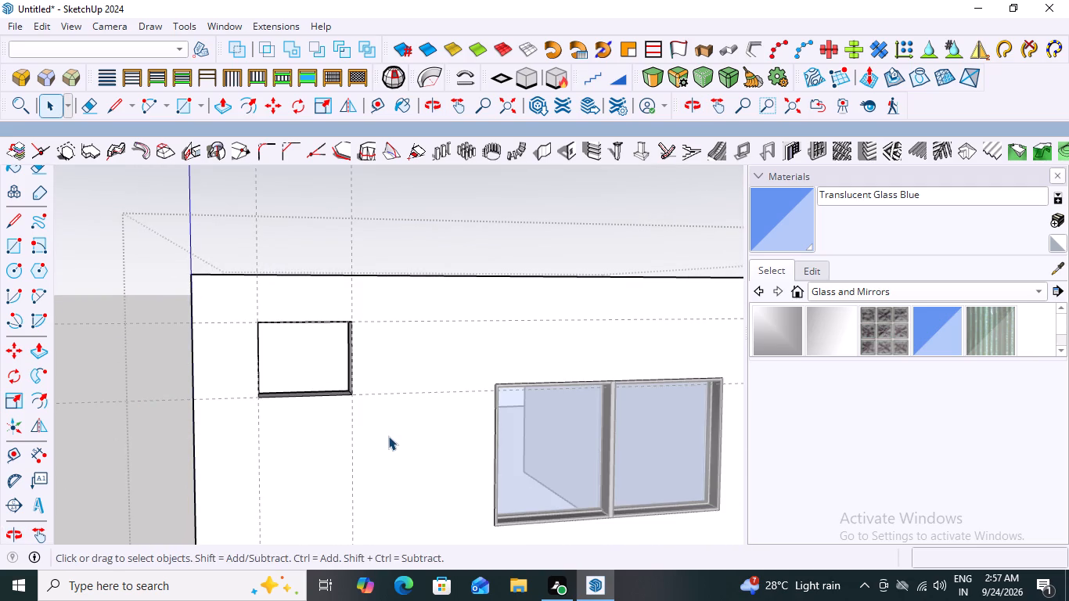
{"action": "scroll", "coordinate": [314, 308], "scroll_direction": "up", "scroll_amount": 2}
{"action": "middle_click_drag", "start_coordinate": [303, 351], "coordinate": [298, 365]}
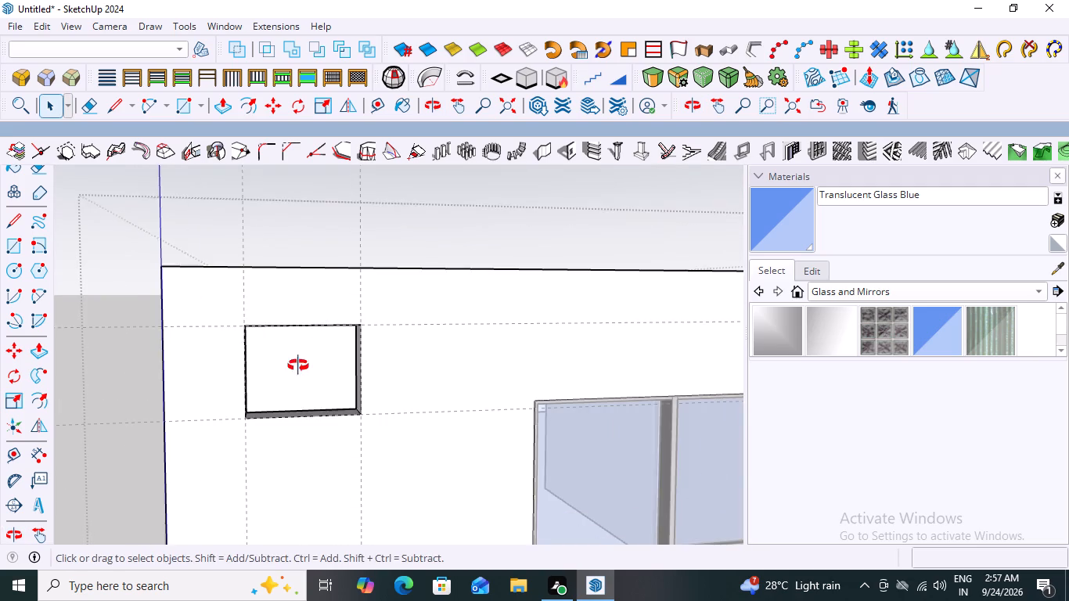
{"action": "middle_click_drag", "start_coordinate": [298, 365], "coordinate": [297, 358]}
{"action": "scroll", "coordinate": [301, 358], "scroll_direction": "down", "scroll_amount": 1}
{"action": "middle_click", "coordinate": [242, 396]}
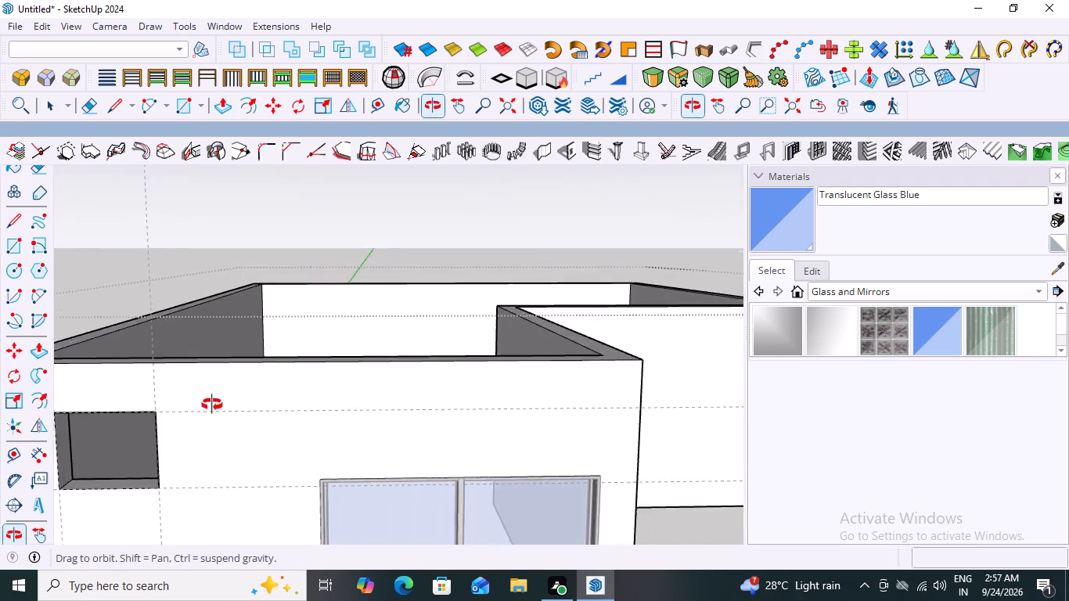
Draw a rectangle of 2' 5 3/8" by 1' 11 3/8" across the front wall's ventilator opening to close it with a face.
{"action": "scroll", "coordinate": [239, 394], "scroll_direction": "down", "scroll_amount": 2}
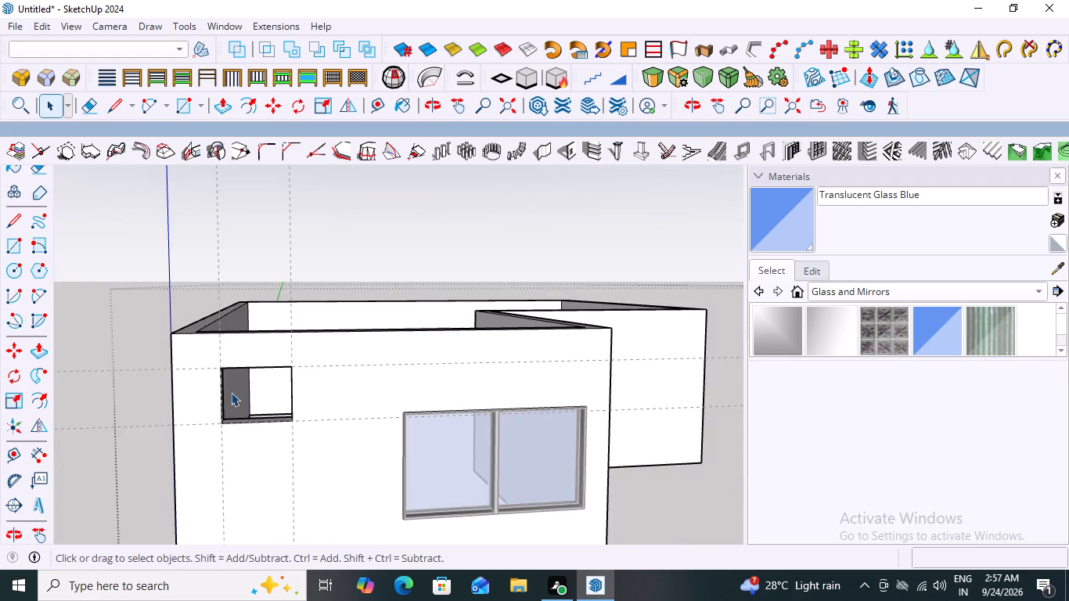
{"action": "scroll", "coordinate": [227, 387], "scroll_direction": "up", "scroll_amount": 4}
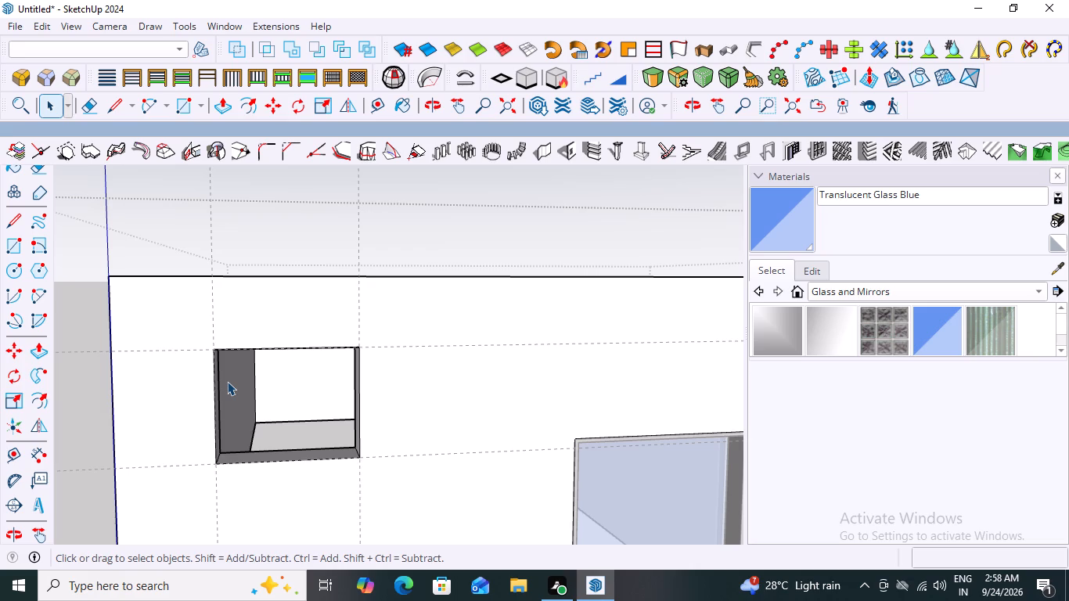
{"action": "key", "text": "r"}
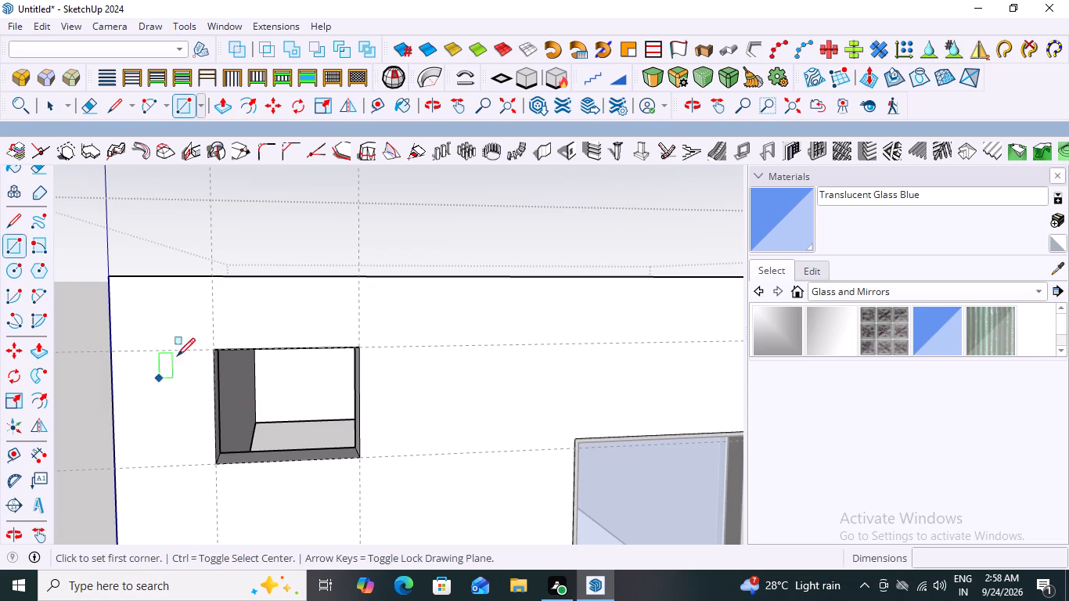
{"action": "left_click", "coordinate": [212, 351]}
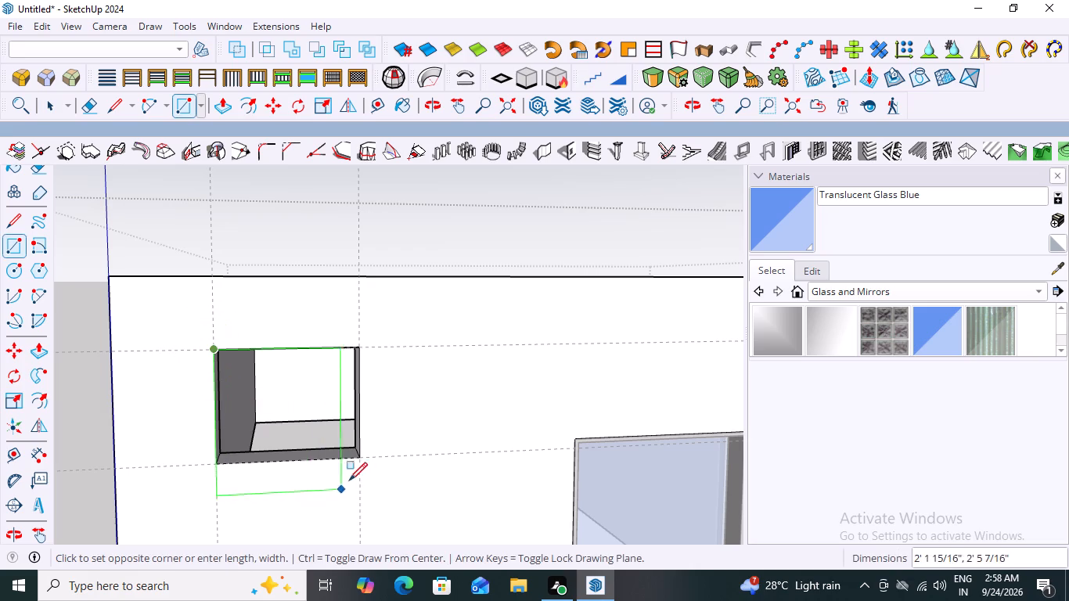
{"action": "left_click", "coordinate": [362, 459]}
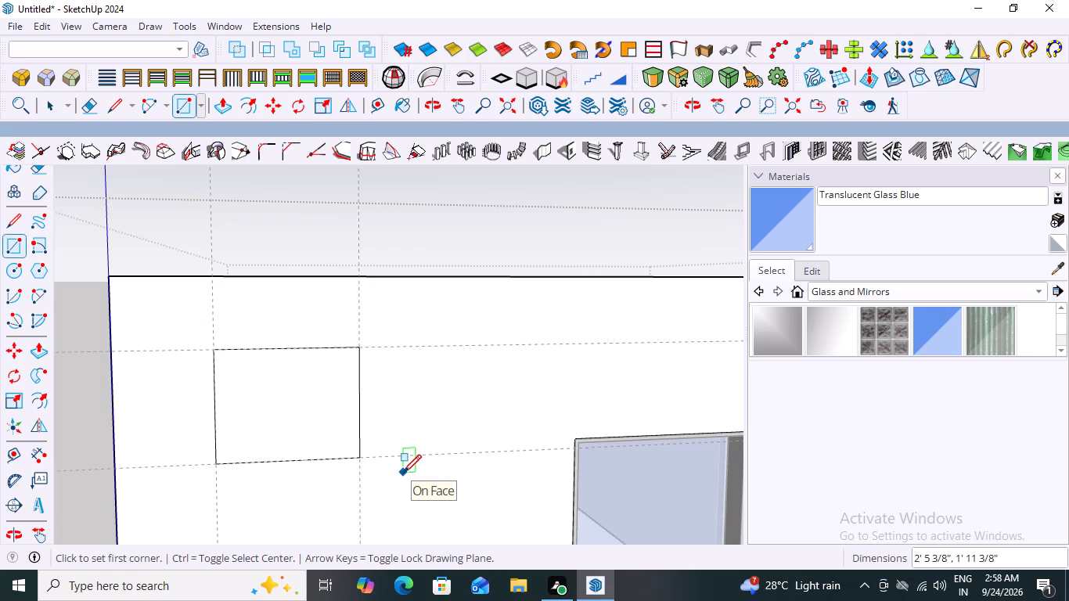
{"action": "key", "text": "space"}
Create a rectangular-frame panel from the opening's face with Panel divider, using 3 rows, 4 columns, 1 3/16" dividers and back location.
{"action": "left_click", "coordinate": [295, 400]}
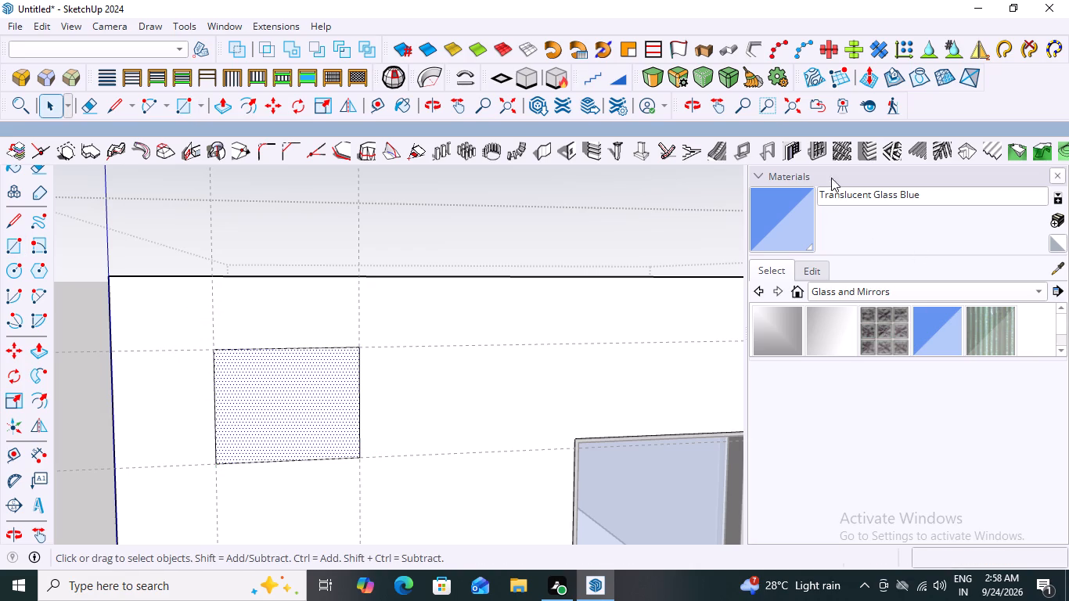
{"action": "left_click", "coordinate": [819, 147]}
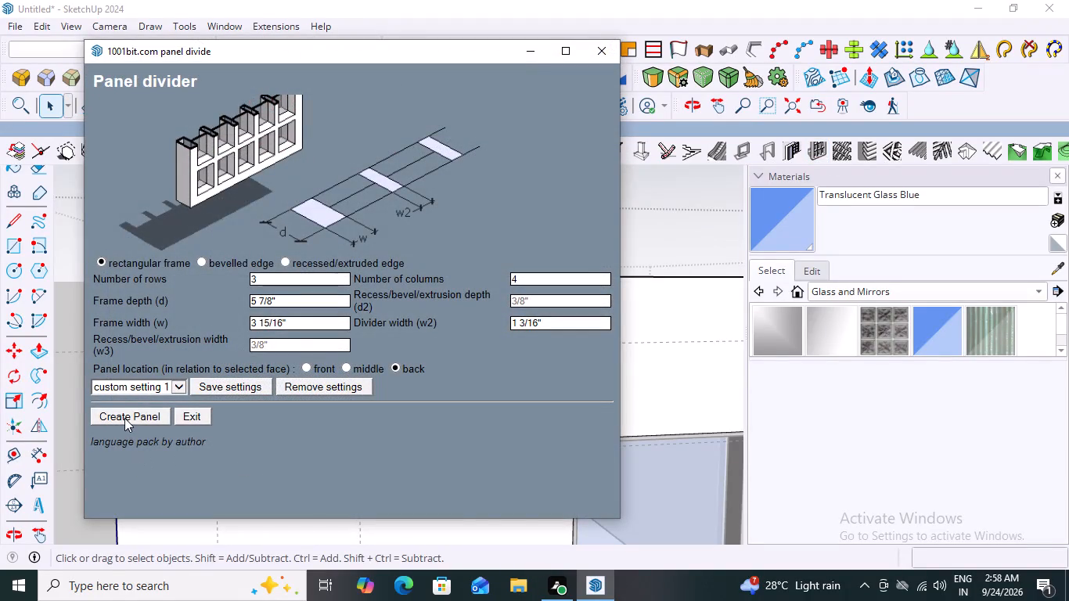
{"action": "left_click", "coordinate": [124, 417]}
Examine the gridded ventilator panel in the front wall from both outside and inside the building.
{"action": "scroll", "coordinate": [344, 474], "scroll_direction": "up", "scroll_amount": 2}
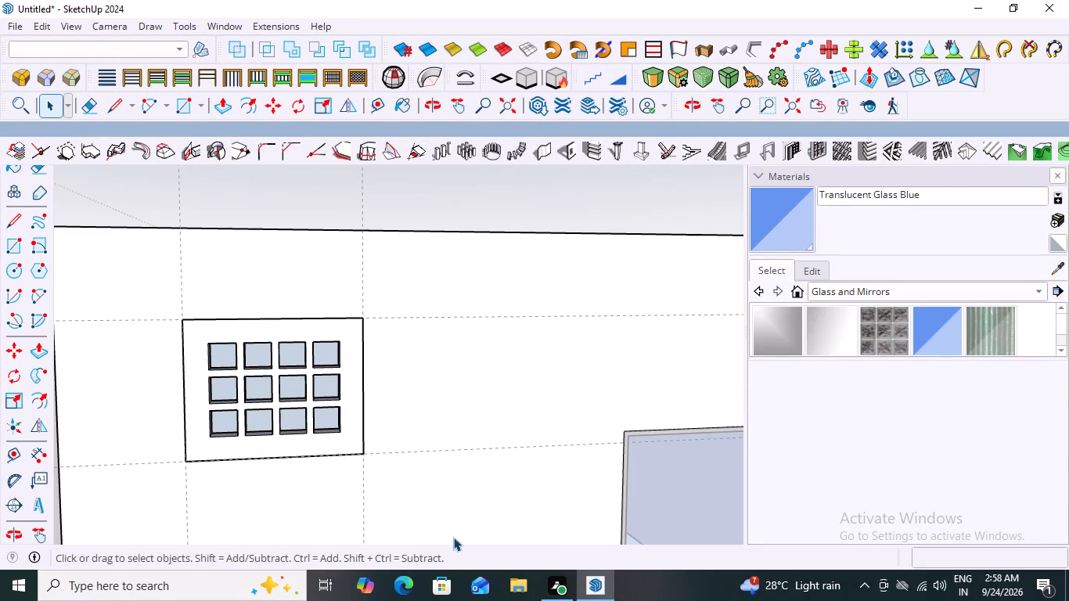
{"action": "scroll", "coordinate": [240, 423], "scroll_direction": "down", "scroll_amount": 14}
{"action": "middle_click_drag", "start_coordinate": [213, 440], "coordinate": [561, 578]}
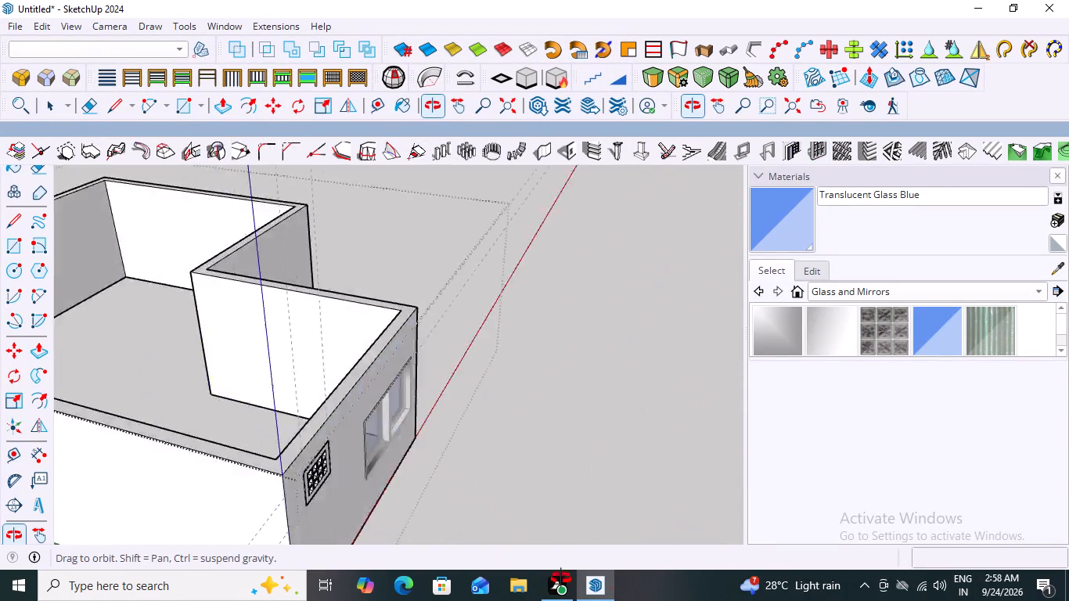
{"action": "middle_click_drag", "start_coordinate": [561, 578], "coordinate": [801, 564]}
{"action": "scroll", "coordinate": [447, 484], "scroll_direction": "up", "scroll_amount": 8}
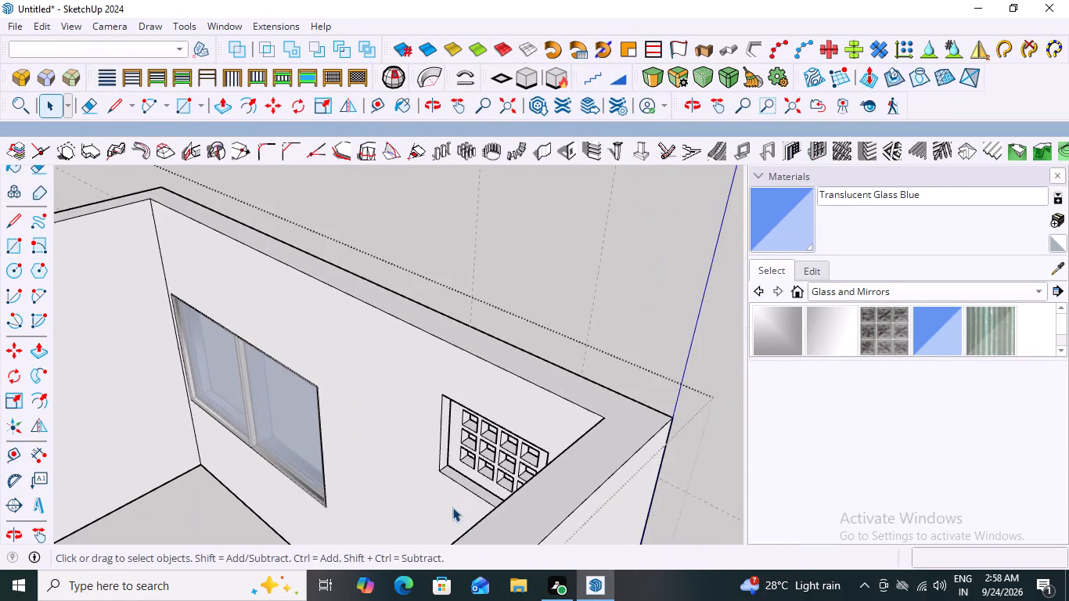
{"action": "middle_click_drag", "start_coordinate": [452, 503], "coordinate": [333, 510]}
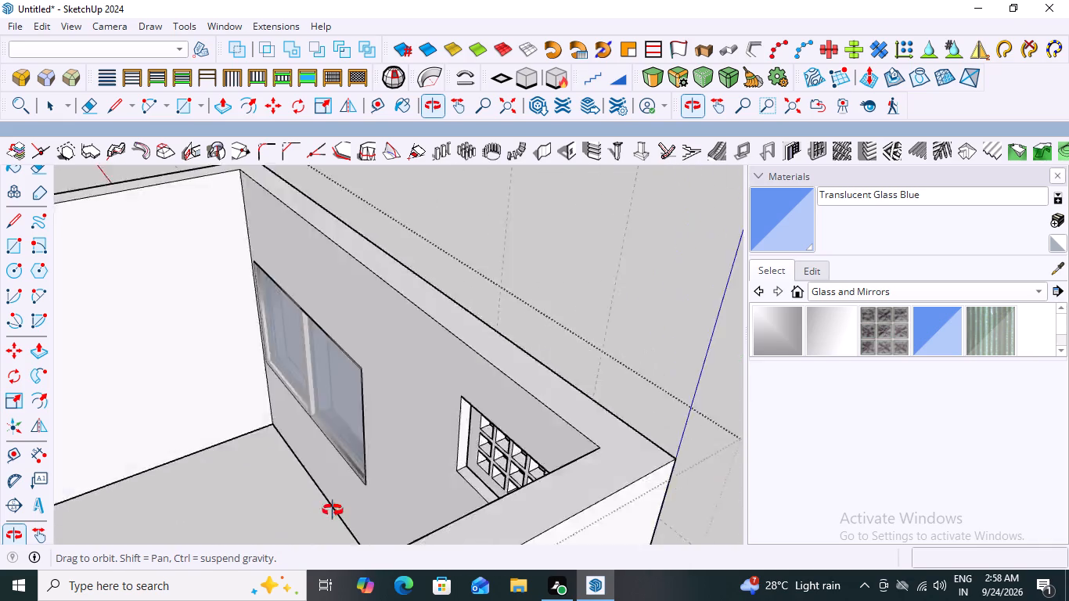
{"action": "middle_click_drag", "start_coordinate": [333, 510], "coordinate": [45, 456]}
{"action": "scroll", "coordinate": [364, 504], "scroll_direction": "down", "scroll_amount": 11}
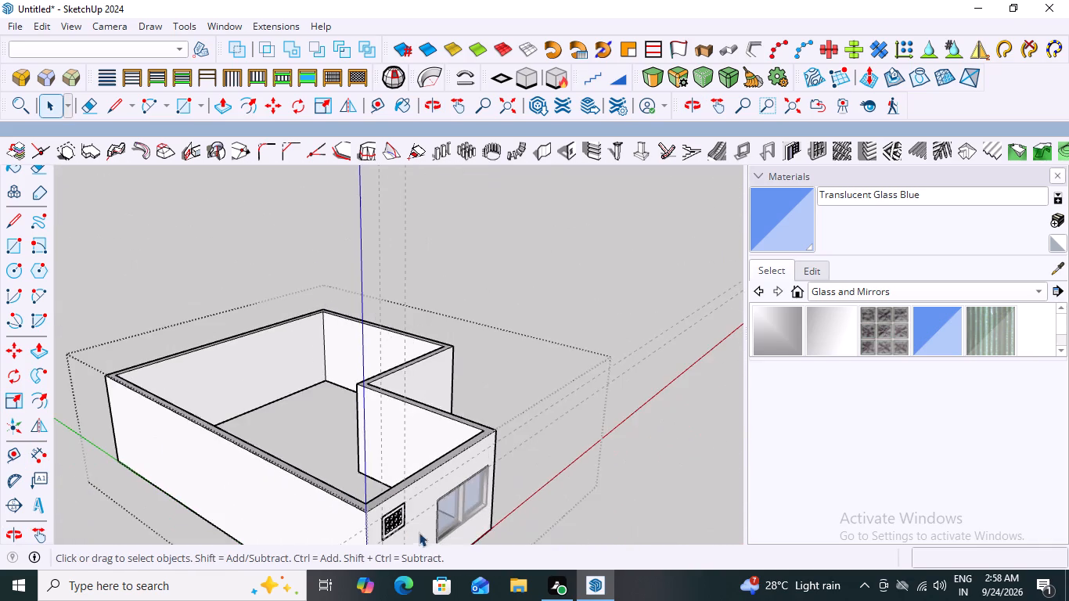
{"action": "middle_click_drag", "start_coordinate": [426, 534], "coordinate": [348, 518]}
{"action": "scroll", "coordinate": [347, 520], "scroll_direction": "up", "scroll_amount": 3}
{"action": "scroll", "coordinate": [252, 481], "scroll_direction": "up", "scroll_amount": 12}
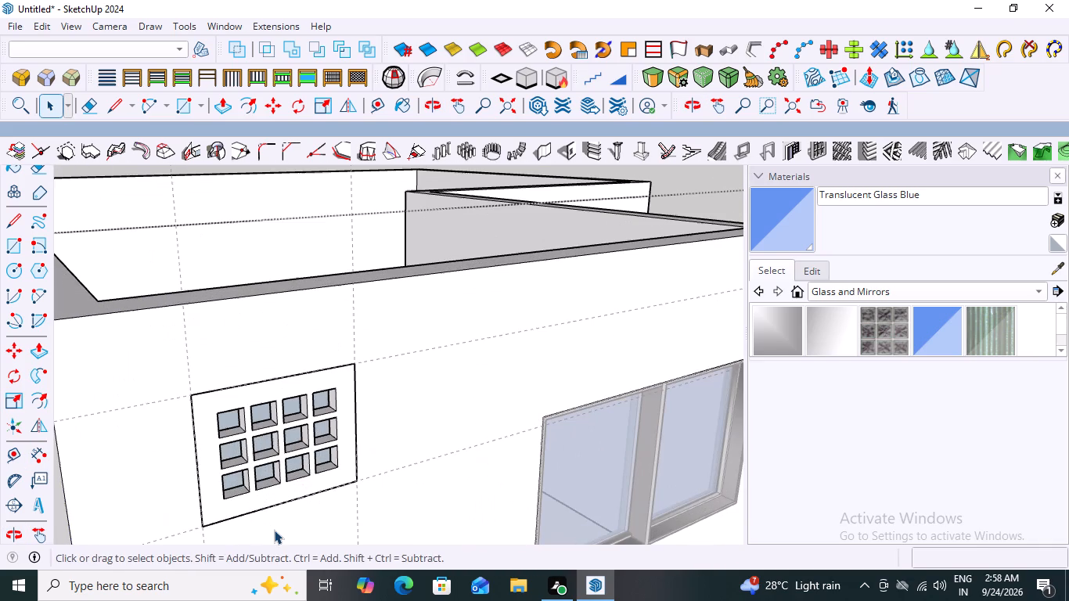
{"action": "scroll", "coordinate": [274, 530], "scroll_direction": "up", "scroll_amount": 3}
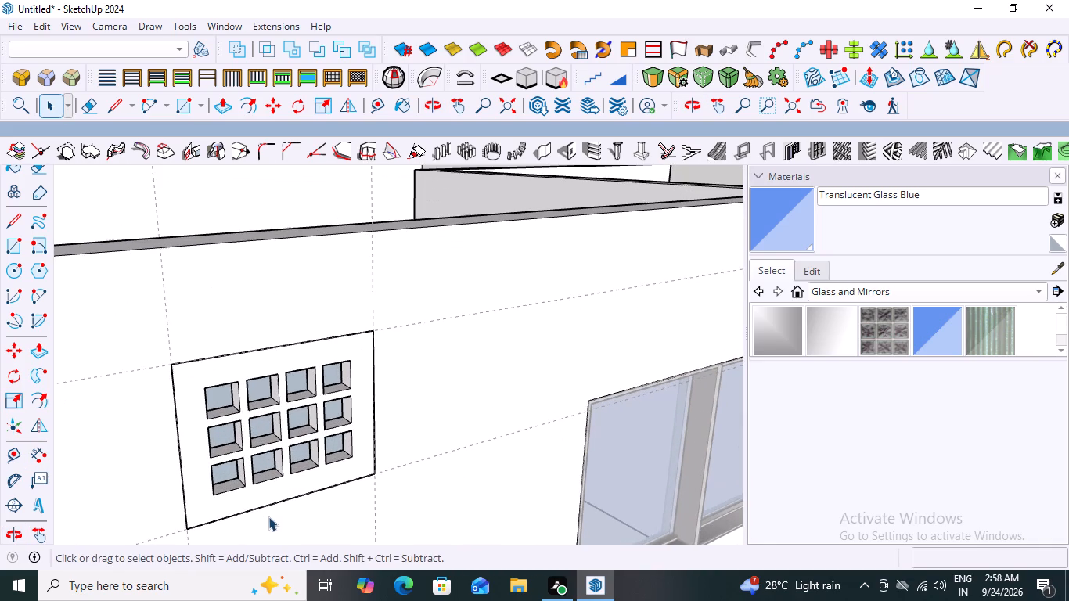
Open the ventilator panel group and its nested glazing group for editing, and select a top-row pane.
{"action": "left_click", "coordinate": [196, 456]}
{"action": "left_click", "coordinate": [196, 456]}
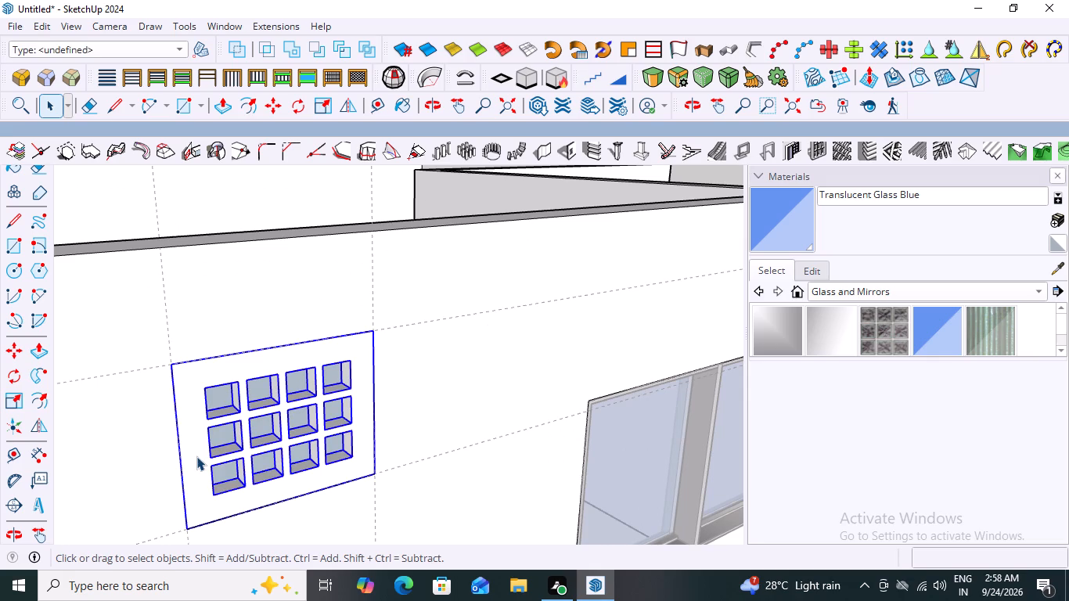
{"action": "left_click", "coordinate": [196, 456]}
{"action": "scroll", "coordinate": [340, 486], "scroll_direction": "up", "scroll_amount": 2}
{"action": "middle_click_drag", "start_coordinate": [340, 486], "coordinate": [244, 488]}
{"action": "scroll", "coordinate": [266, 457], "scroll_direction": "up", "scroll_amount": 3}
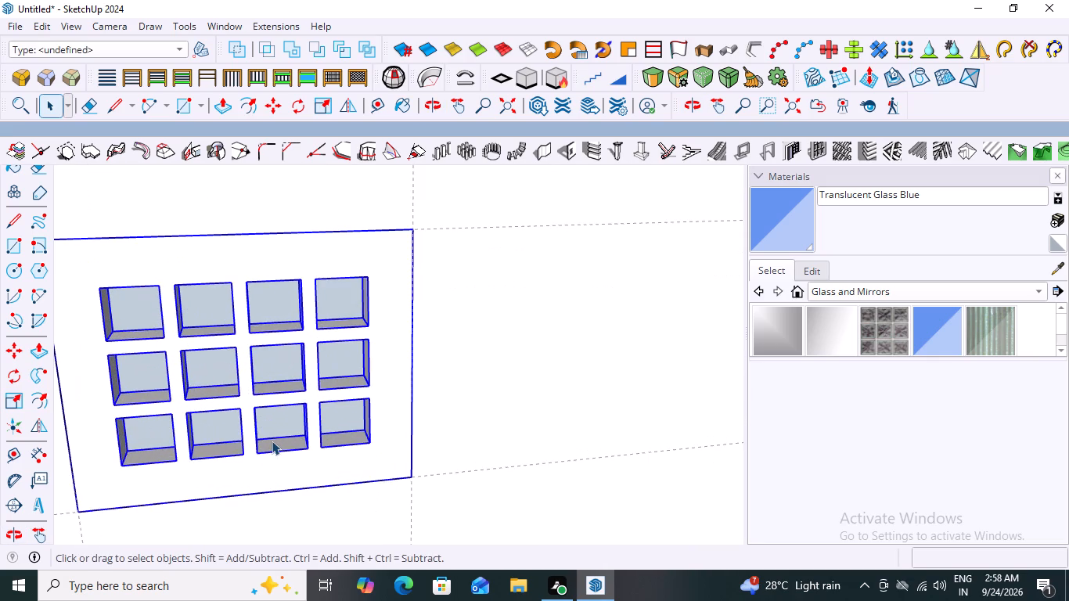
{"action": "double_click", "coordinate": [272, 441]}
{"action": "scroll", "coordinate": [272, 441], "scroll_direction": "down", "scroll_amount": 6}
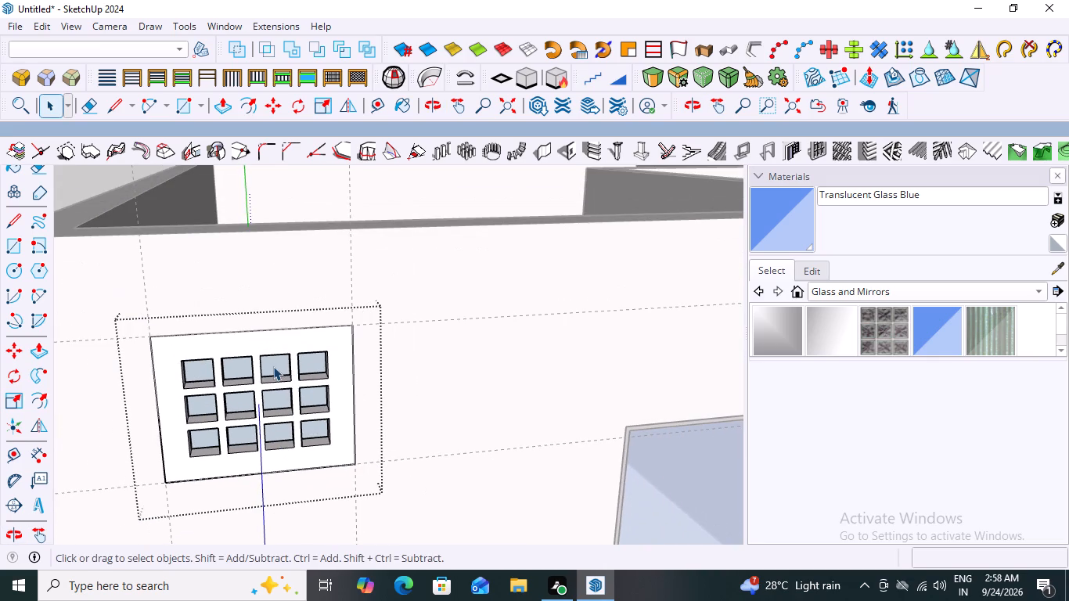
{"action": "double_click", "coordinate": [273, 366]}
{"action": "left_click", "coordinate": [273, 366]}
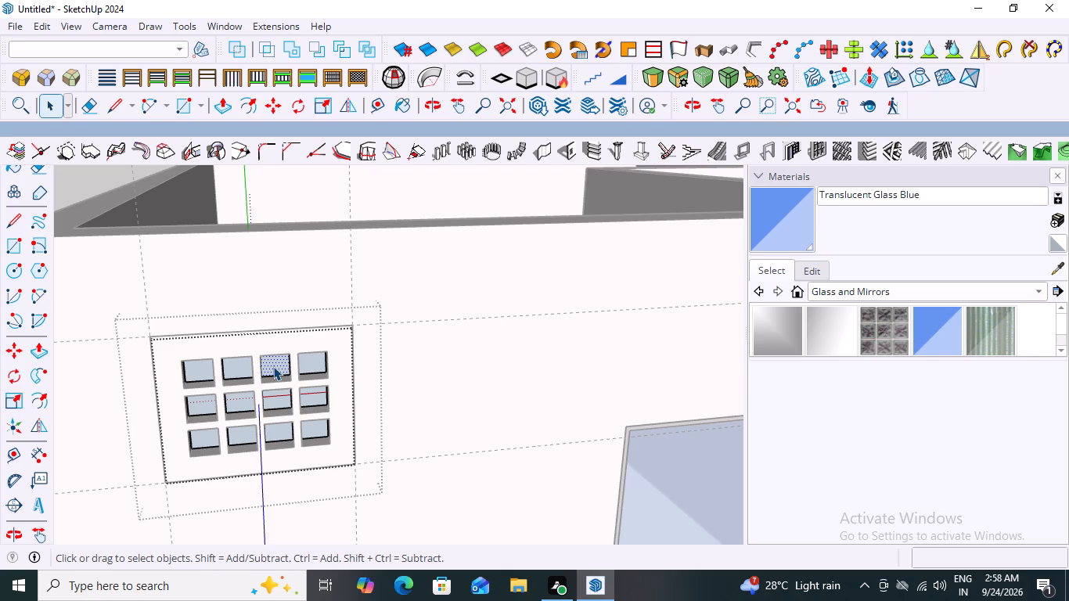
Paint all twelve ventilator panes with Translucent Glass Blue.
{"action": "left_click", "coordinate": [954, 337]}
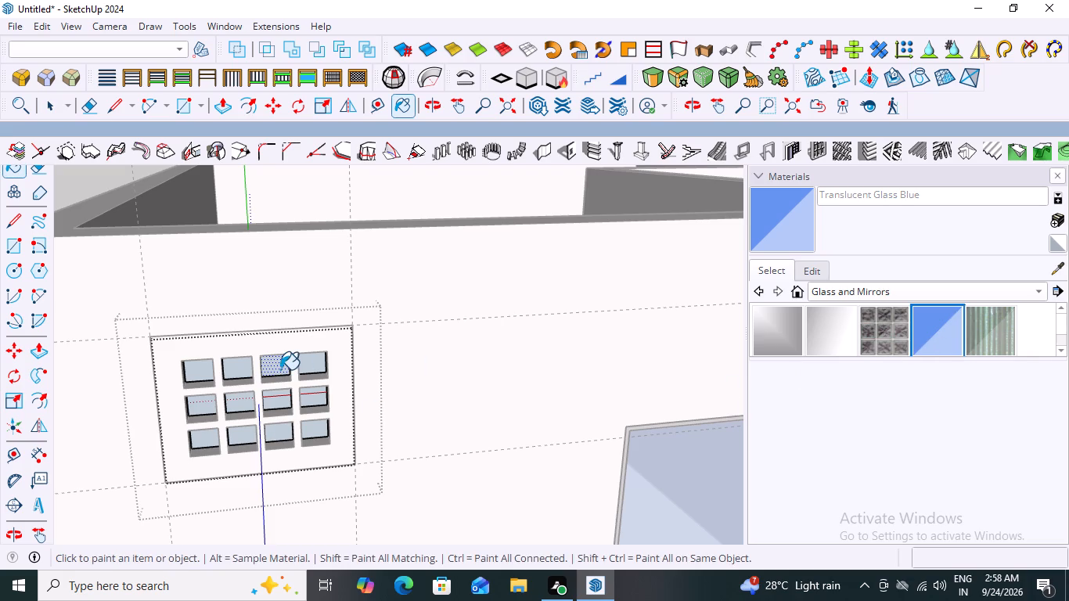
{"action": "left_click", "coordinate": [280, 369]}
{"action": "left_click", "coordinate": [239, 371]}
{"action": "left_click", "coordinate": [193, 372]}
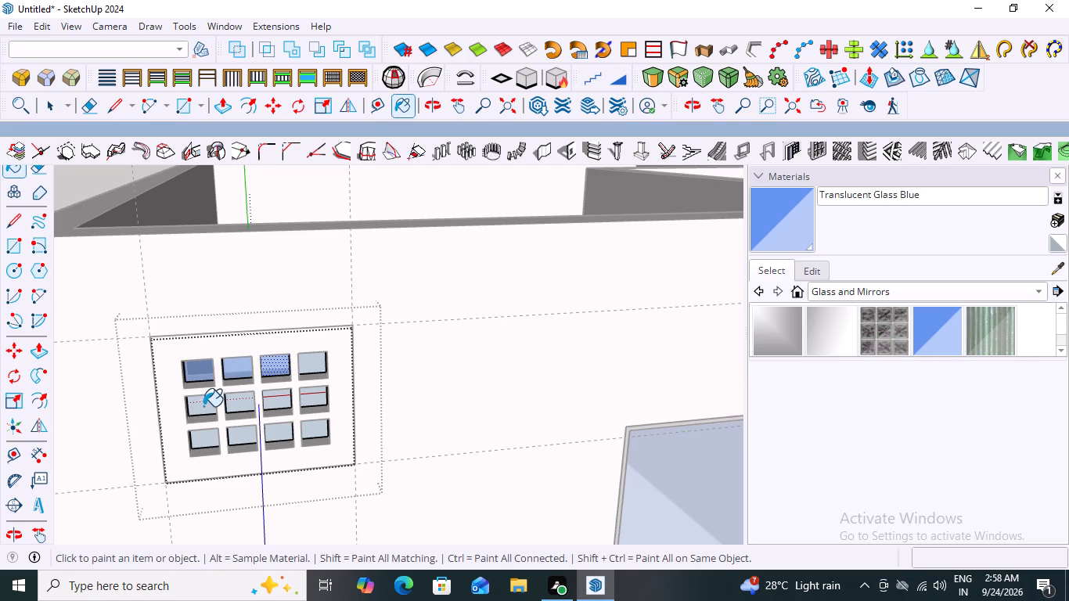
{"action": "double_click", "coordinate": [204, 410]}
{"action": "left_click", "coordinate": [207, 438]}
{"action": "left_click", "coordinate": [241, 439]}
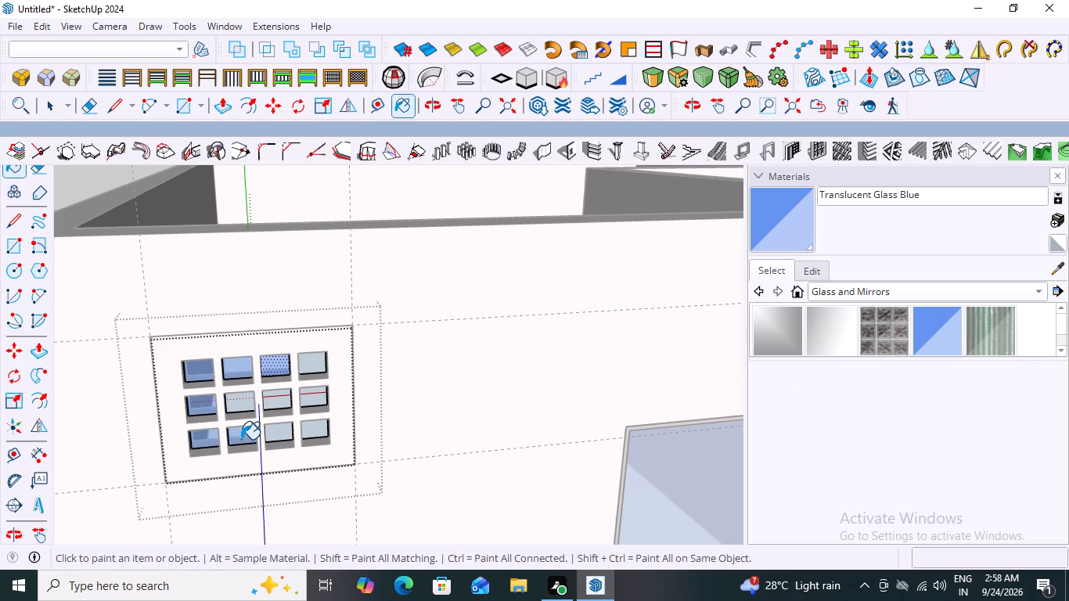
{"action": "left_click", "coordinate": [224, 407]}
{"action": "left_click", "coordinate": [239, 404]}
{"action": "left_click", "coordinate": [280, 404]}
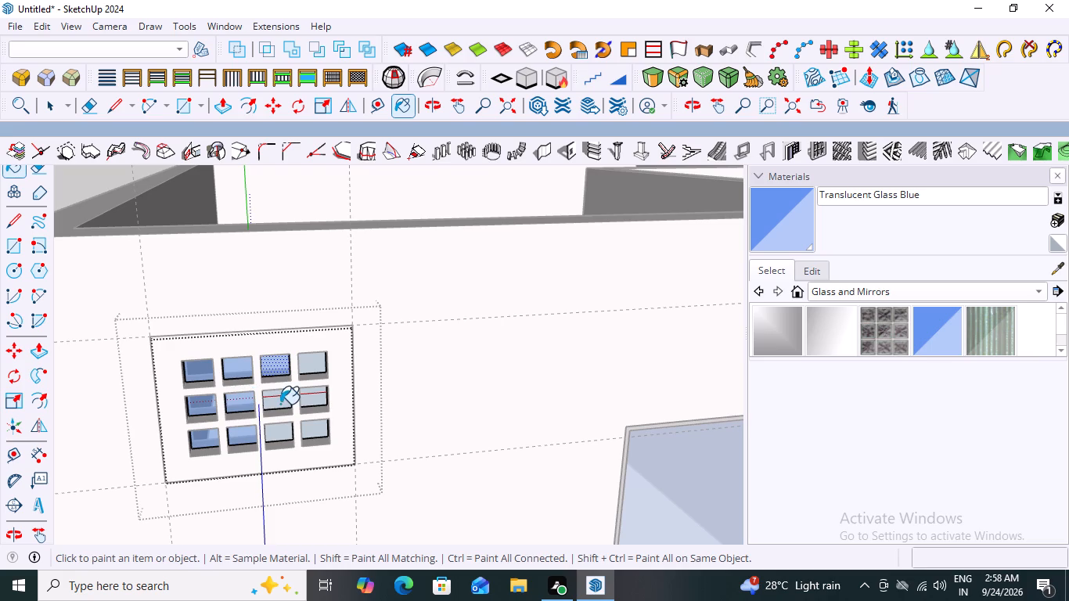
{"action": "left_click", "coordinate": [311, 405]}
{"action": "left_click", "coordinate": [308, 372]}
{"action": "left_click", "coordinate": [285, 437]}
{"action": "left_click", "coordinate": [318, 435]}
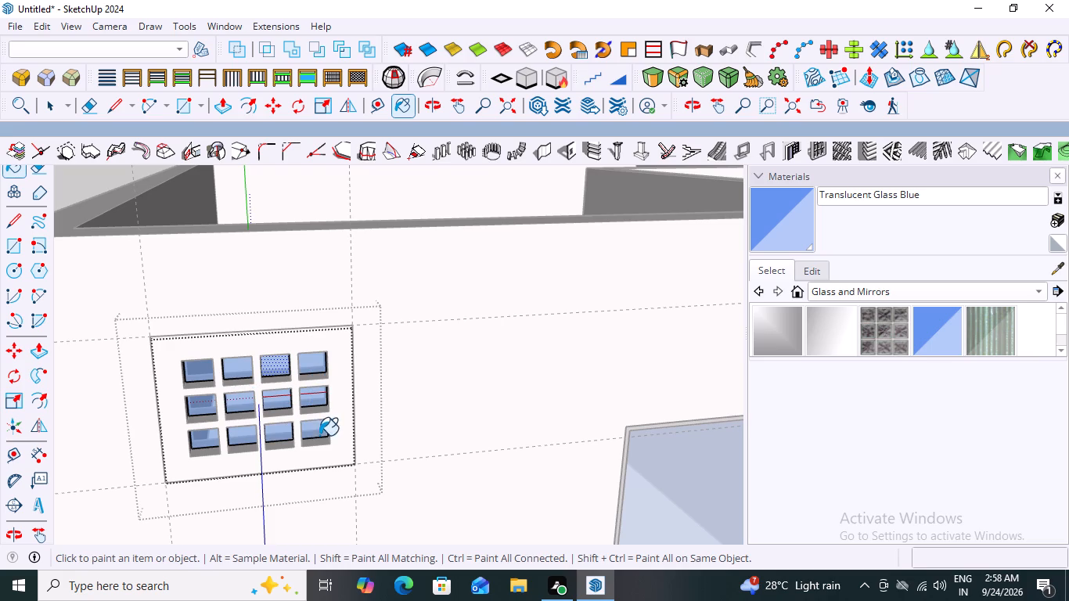
Examine the glazing material on the ventilator panes from several angles outside the front wall.
{"action": "middle_click_drag", "start_coordinate": [286, 481], "coordinate": [480, 462]}
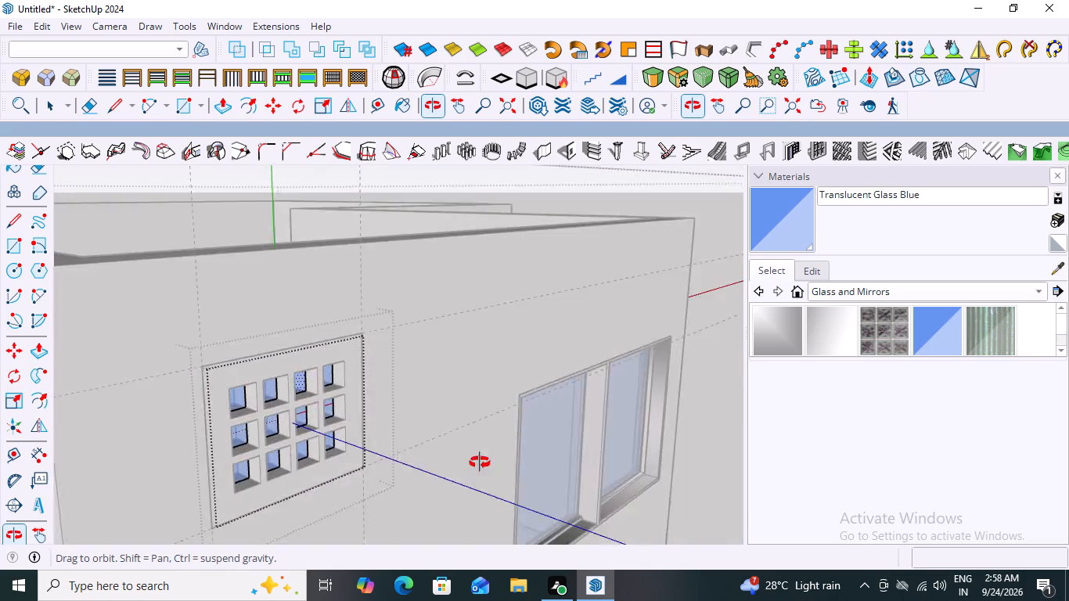
{"action": "middle_click_drag", "start_coordinate": [480, 462], "coordinate": [265, 459]}
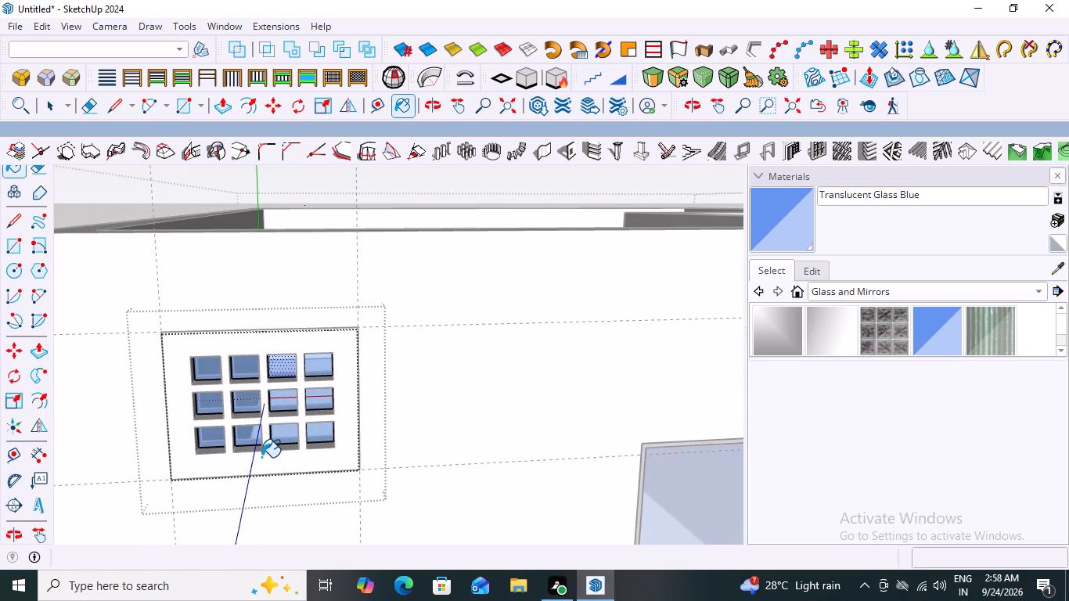
{"action": "scroll", "coordinate": [261, 457], "scroll_direction": "down", "scroll_amount": 3}
{"action": "scroll", "coordinate": [324, 492], "scroll_direction": "down", "scroll_amount": 3}
{"action": "middle_click_drag", "start_coordinate": [300, 520], "coordinate": [280, 453]}
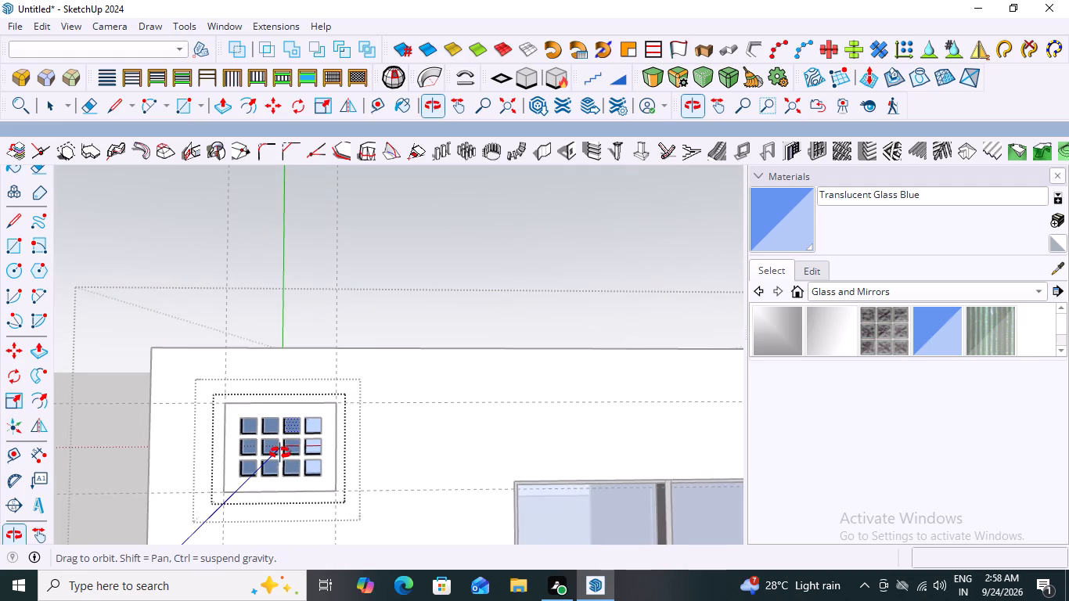
{"action": "middle_click_drag", "start_coordinate": [280, 453], "coordinate": [281, 454]}
{"action": "scroll", "coordinate": [311, 495], "scroll_direction": "up", "scroll_amount": 4}
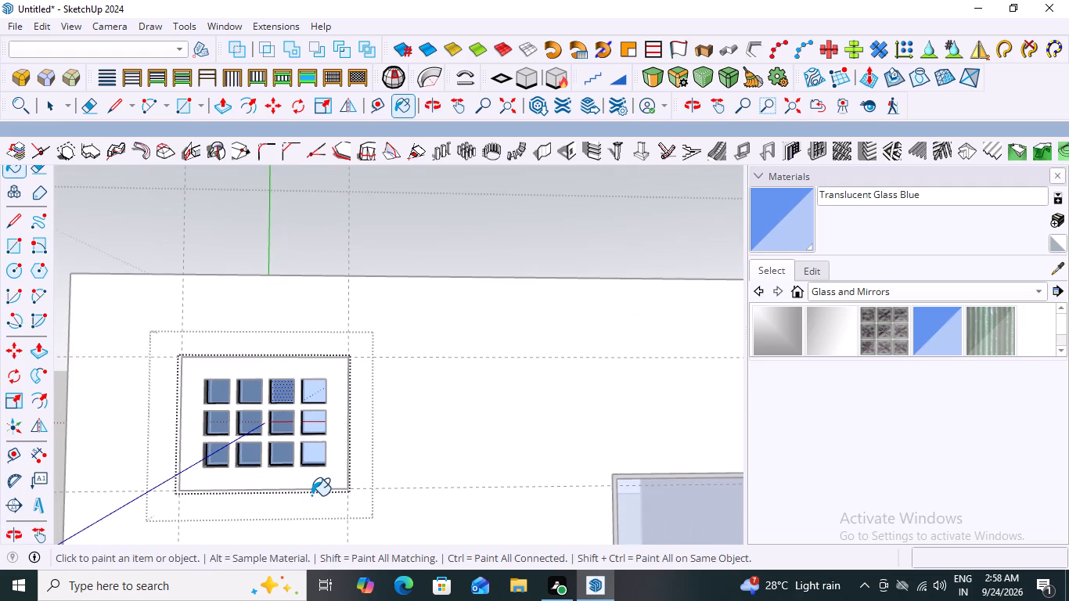
{"action": "scroll", "coordinate": [311, 495], "scroll_direction": "up", "scroll_amount": 1}
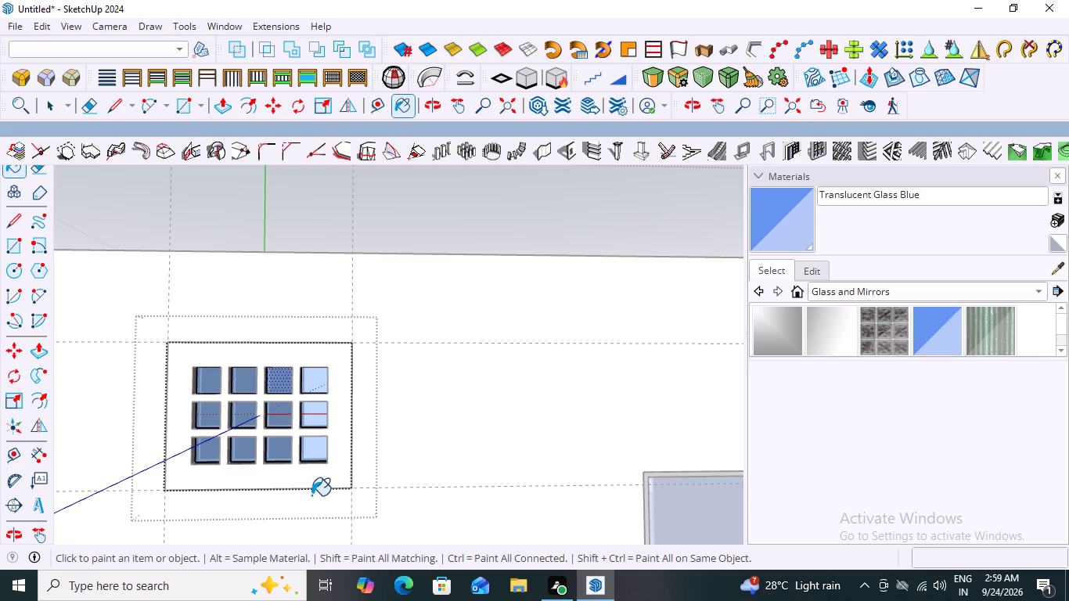
{"action": "scroll", "coordinate": [311, 495], "scroll_direction": "down", "scroll_amount": 2}
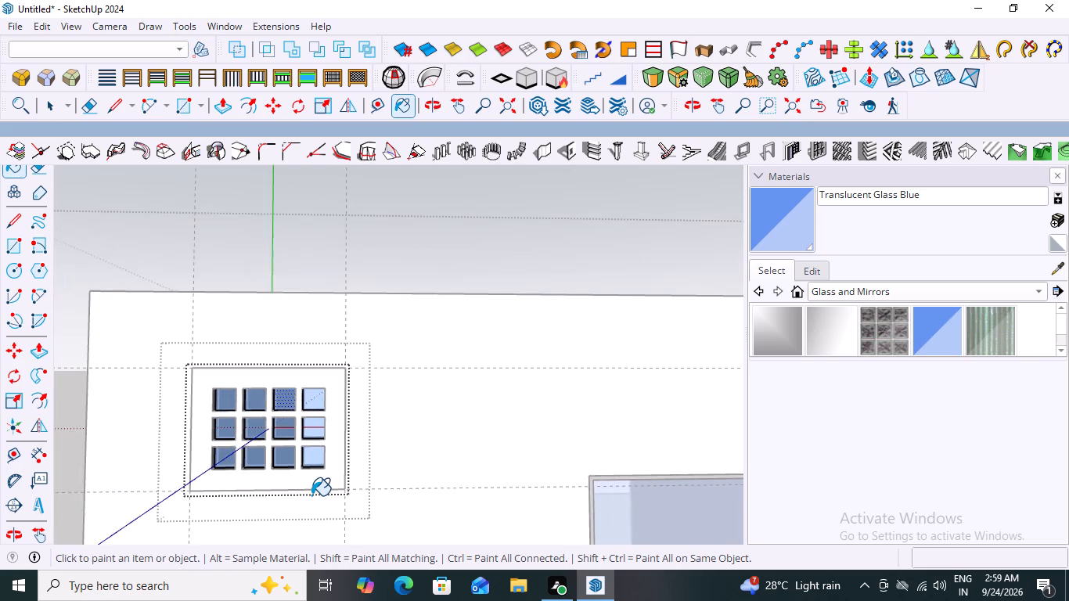
{"action": "scroll", "coordinate": [311, 495], "scroll_direction": "down", "scroll_amount": 2}
{"action": "middle_click_drag", "start_coordinate": [354, 481], "coordinate": [375, 517]}
{"action": "scroll", "coordinate": [335, 472], "scroll_direction": "up", "scroll_amount": 6}
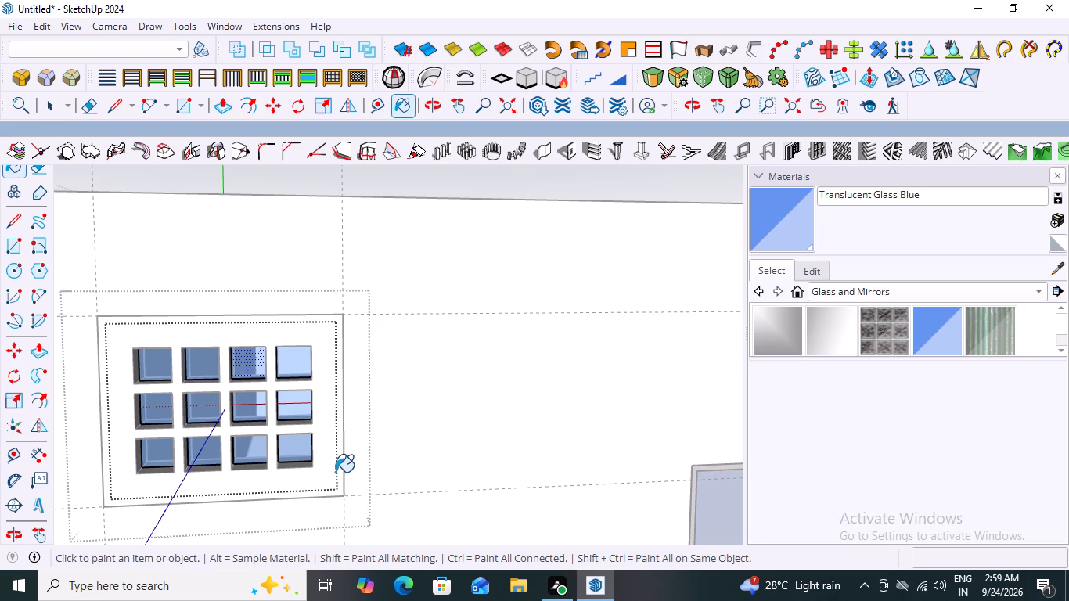
Paint all twelve ventilator panes with the Mirror 01 material.
{"action": "left_click", "coordinate": [785, 336]}
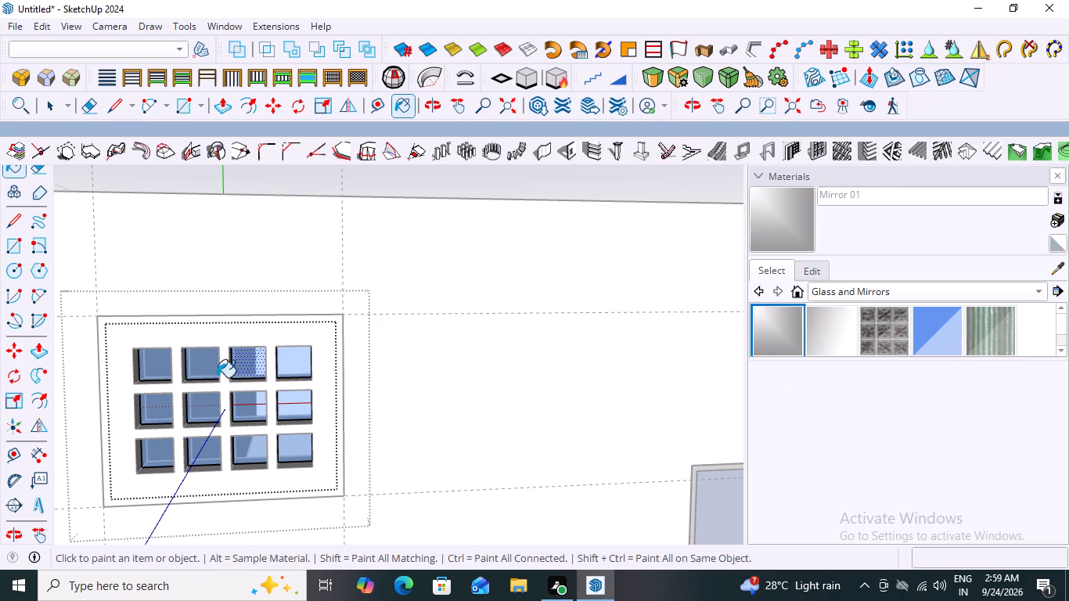
{"action": "left_click", "coordinate": [197, 370]}
{"action": "left_click", "coordinate": [153, 366]}
{"action": "left_click", "coordinate": [160, 406]}
{"action": "left_click", "coordinate": [154, 453]}
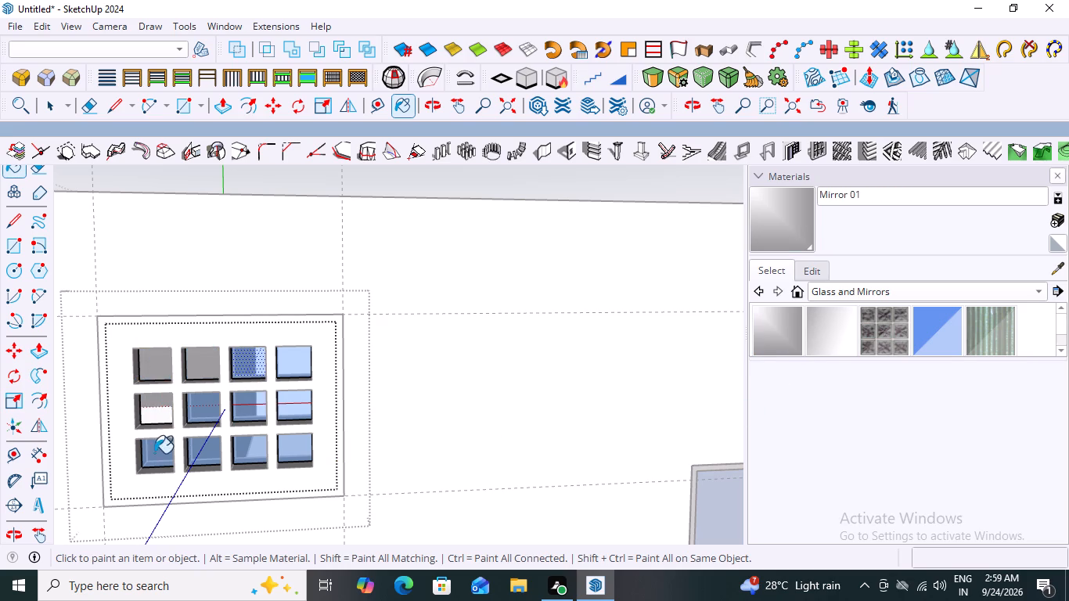
{"action": "left_click", "coordinate": [185, 409]}
{"action": "left_click", "coordinate": [198, 459]}
{"action": "left_click", "coordinate": [206, 416]}
{"action": "left_click", "coordinate": [247, 412]}
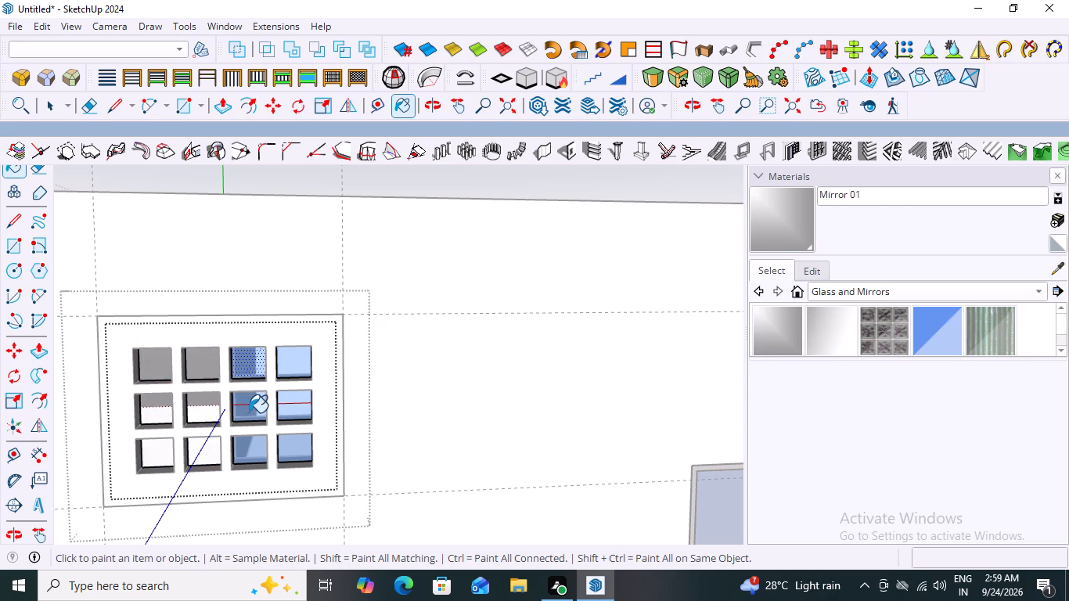
{"action": "left_click", "coordinate": [253, 376]}
{"action": "left_click", "coordinate": [308, 369]}
{"action": "left_click", "coordinate": [290, 412]}
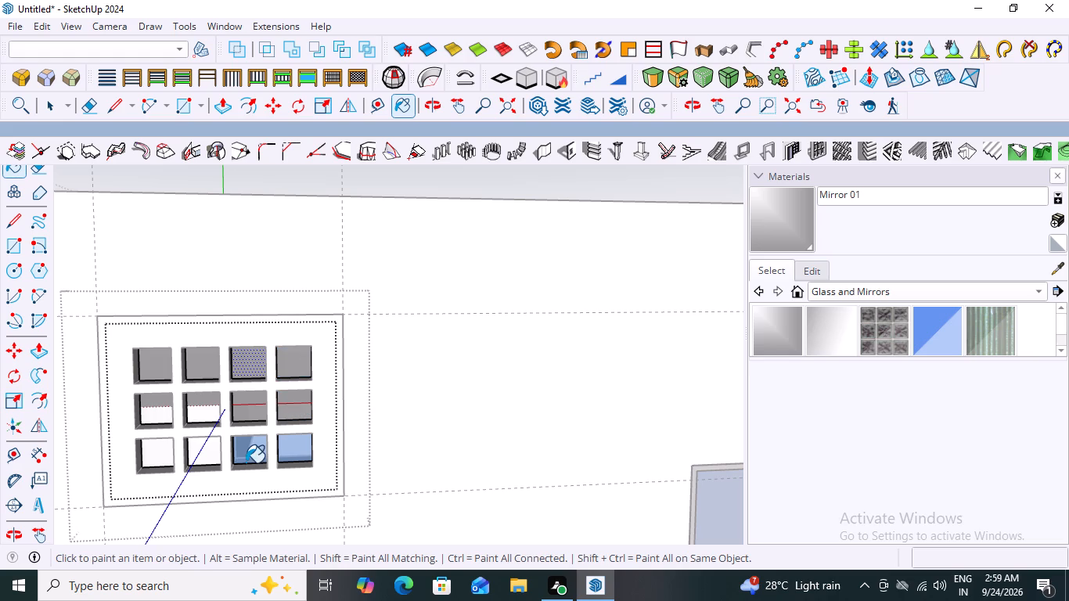
{"action": "left_click", "coordinate": [246, 456]}
{"action": "left_click", "coordinate": [291, 451]}
{"action": "scroll", "coordinate": [323, 449], "scroll_direction": "down", "scroll_amount": 6}
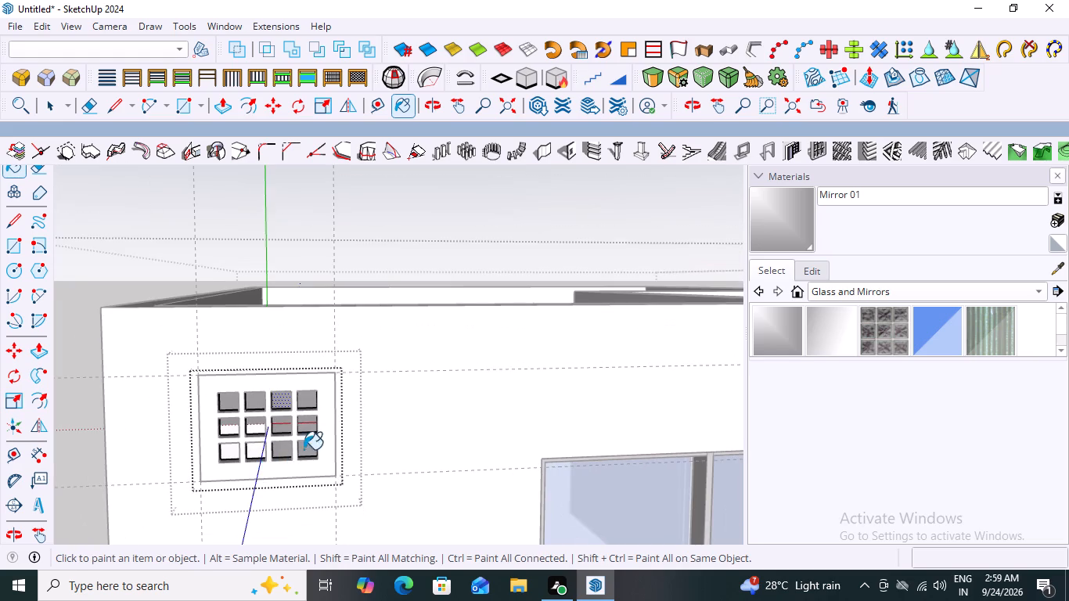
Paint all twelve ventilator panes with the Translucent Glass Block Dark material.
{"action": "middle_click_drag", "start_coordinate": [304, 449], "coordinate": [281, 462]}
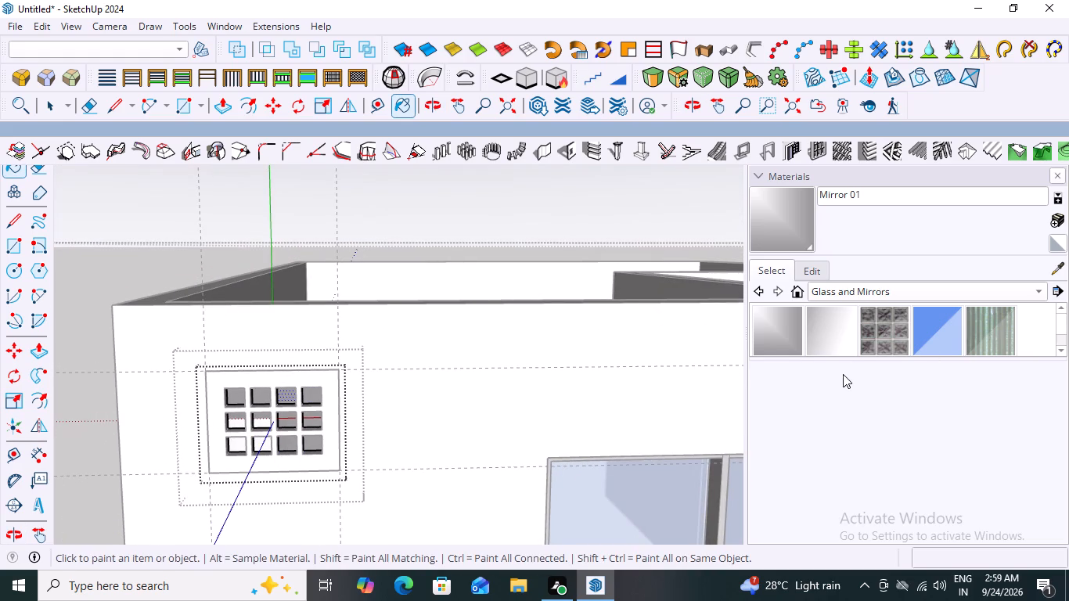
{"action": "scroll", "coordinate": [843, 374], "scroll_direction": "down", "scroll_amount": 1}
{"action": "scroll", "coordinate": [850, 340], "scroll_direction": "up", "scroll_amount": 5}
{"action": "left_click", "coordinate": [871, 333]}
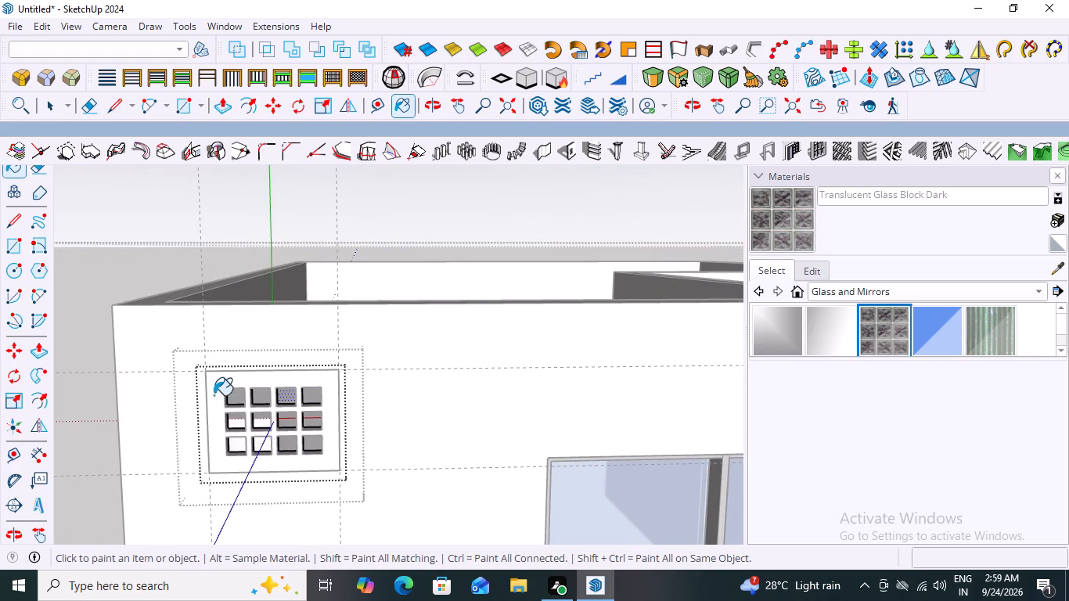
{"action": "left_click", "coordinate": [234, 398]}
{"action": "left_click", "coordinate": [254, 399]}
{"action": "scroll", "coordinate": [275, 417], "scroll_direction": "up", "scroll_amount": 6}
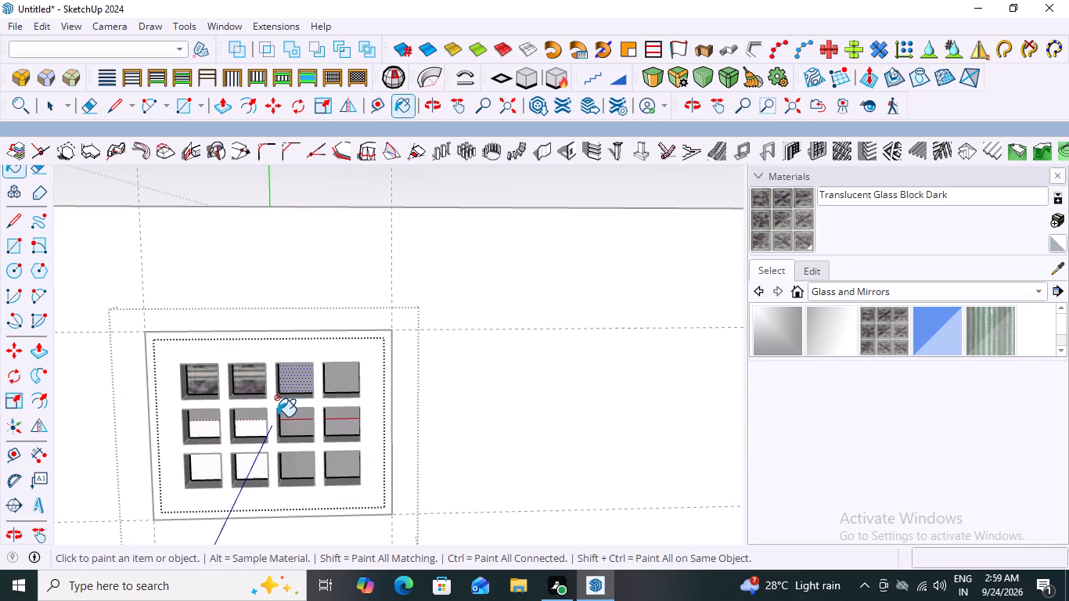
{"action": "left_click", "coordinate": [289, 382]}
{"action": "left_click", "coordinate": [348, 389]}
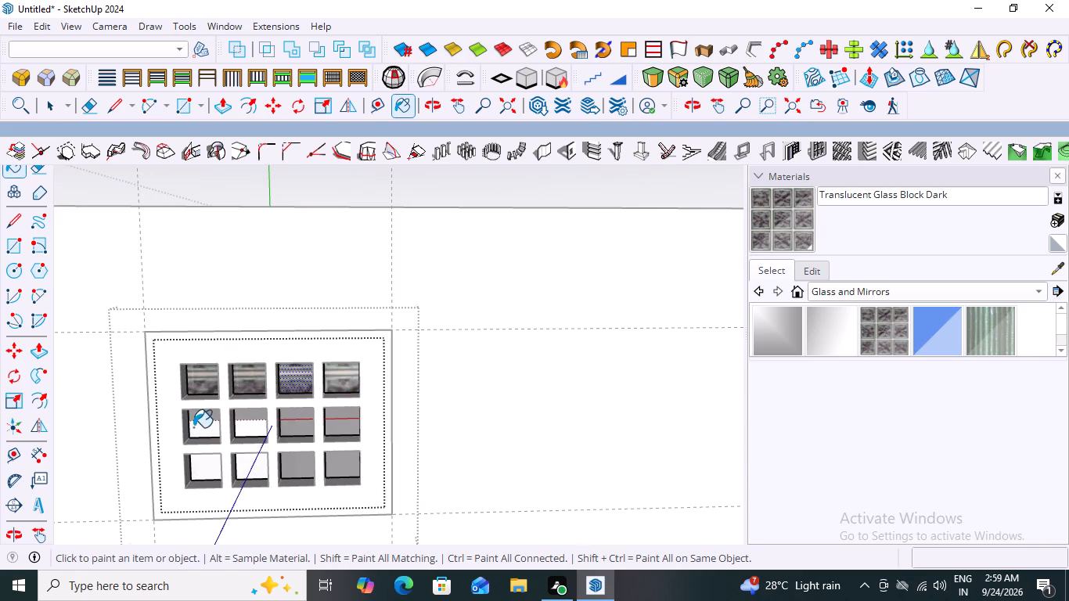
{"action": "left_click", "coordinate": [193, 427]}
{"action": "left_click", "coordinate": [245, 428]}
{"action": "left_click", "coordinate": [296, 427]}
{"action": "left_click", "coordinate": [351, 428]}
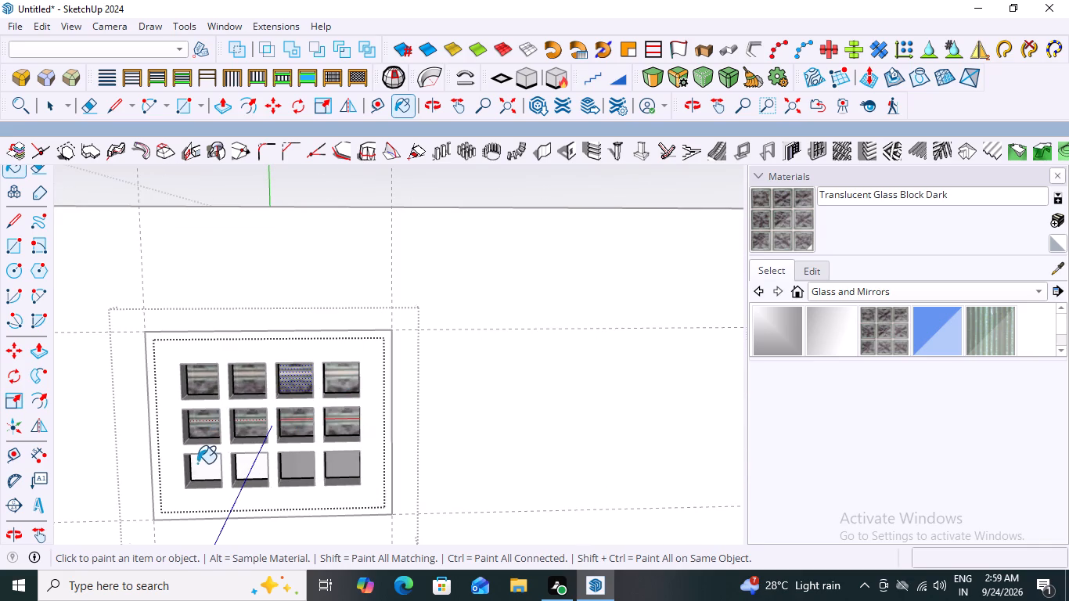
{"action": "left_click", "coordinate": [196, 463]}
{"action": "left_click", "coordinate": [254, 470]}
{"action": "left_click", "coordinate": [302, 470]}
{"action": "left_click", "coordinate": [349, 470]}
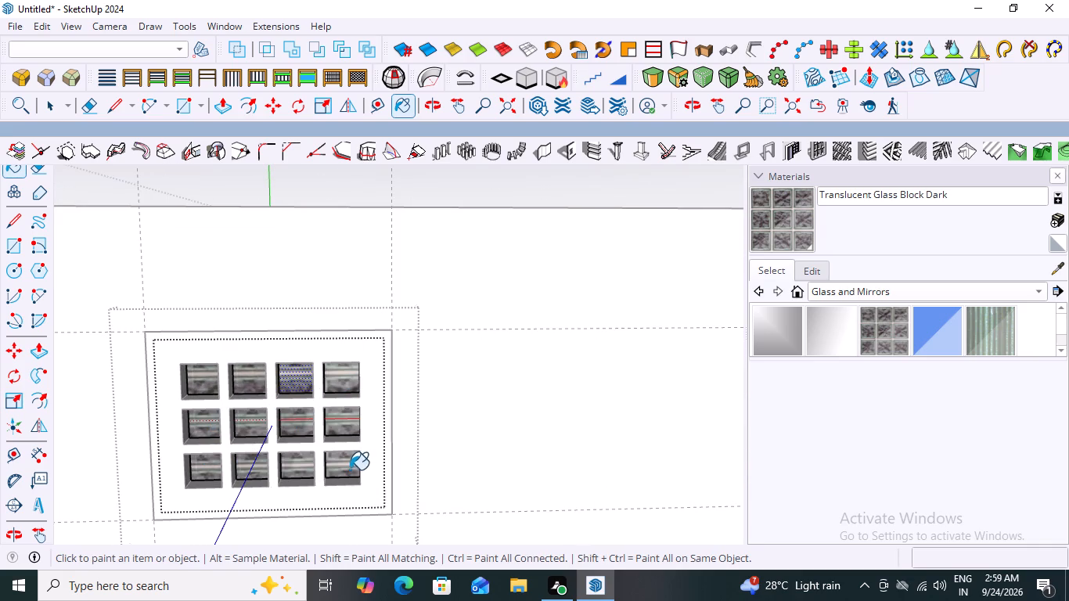
Paint all twelve ventilator panes with Translucent Resin Crush Gray from the Glass and Mirrors collection.
{"action": "scroll", "coordinate": [899, 328], "scroll_direction": "up", "scroll_amount": 7}
{"action": "scroll", "coordinate": [970, 293], "scroll_direction": "down", "scroll_amount": 13}
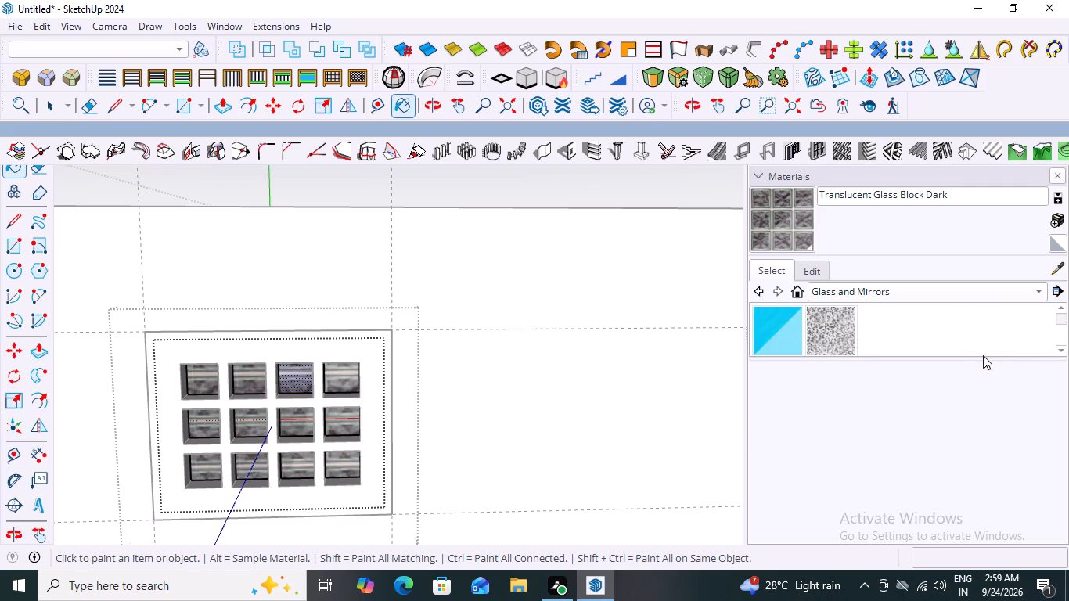
{"action": "scroll", "coordinate": [881, 364], "scroll_direction": "down", "scroll_amount": 4}
{"action": "scroll", "coordinate": [877, 364], "scroll_direction": "up", "scroll_amount": 8}
{"action": "scroll", "coordinate": [892, 351], "scroll_direction": "down", "scroll_amount": 3}
{"action": "scroll", "coordinate": [875, 349], "scroll_direction": "up", "scroll_amount": 3}
{"action": "scroll", "coordinate": [882, 344], "scroll_direction": "down", "scroll_amount": 2}
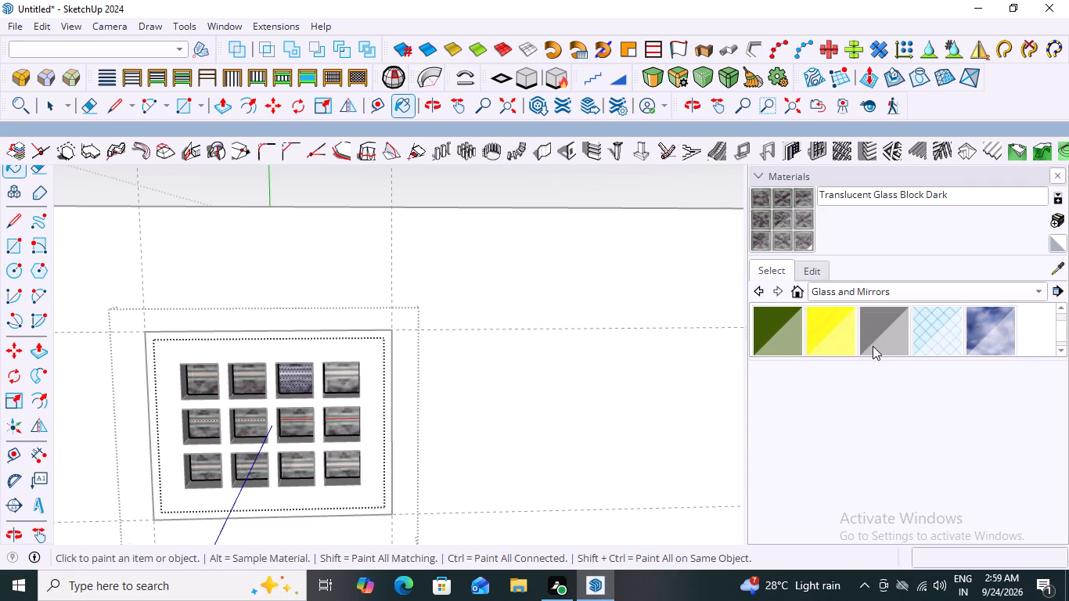
{"action": "scroll", "coordinate": [873, 346], "scroll_direction": "down", "scroll_amount": 4}
{"action": "scroll", "coordinate": [873, 346], "scroll_direction": "up", "scroll_amount": 9}
{"action": "scroll", "coordinate": [873, 346], "scroll_direction": "down", "scroll_amount": 4}
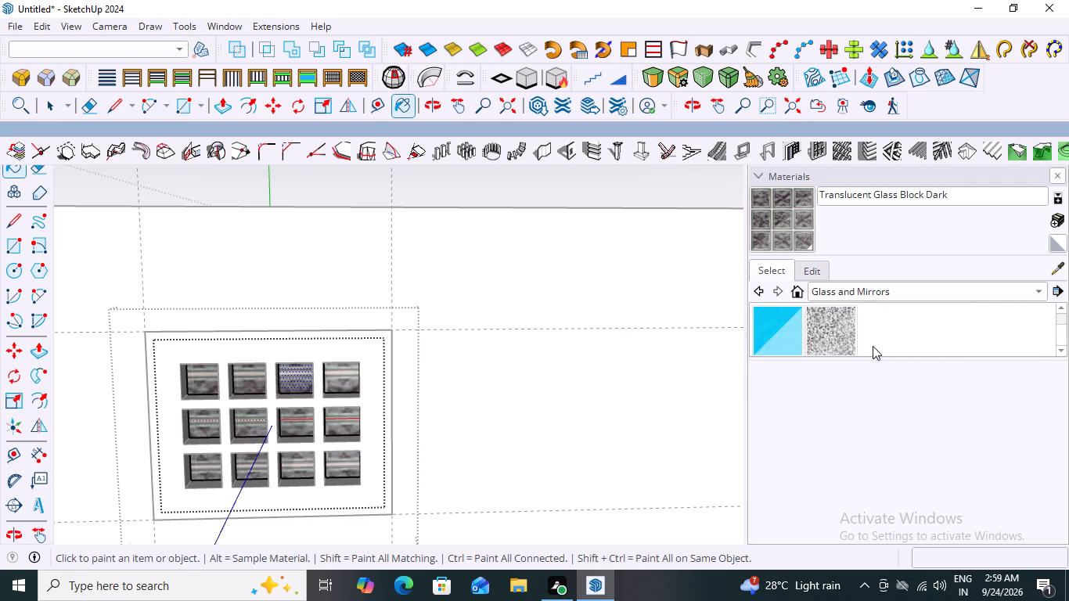
{"action": "scroll", "coordinate": [873, 346], "scroll_direction": "down", "scroll_amount": 6}
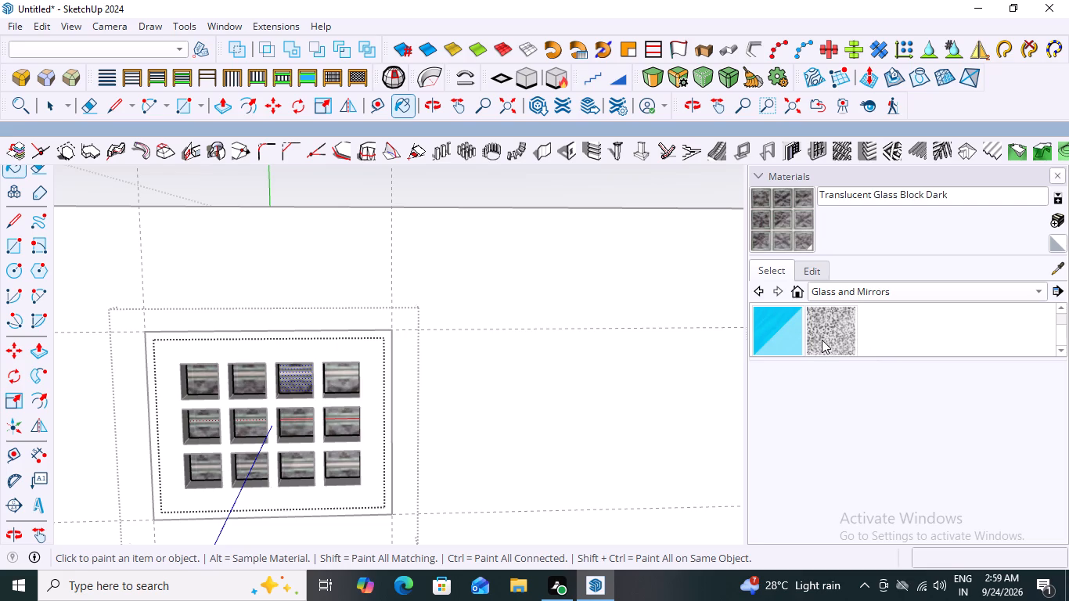
{"action": "left_click", "coordinate": [822, 340]}
{"action": "left_click", "coordinate": [346, 386]}
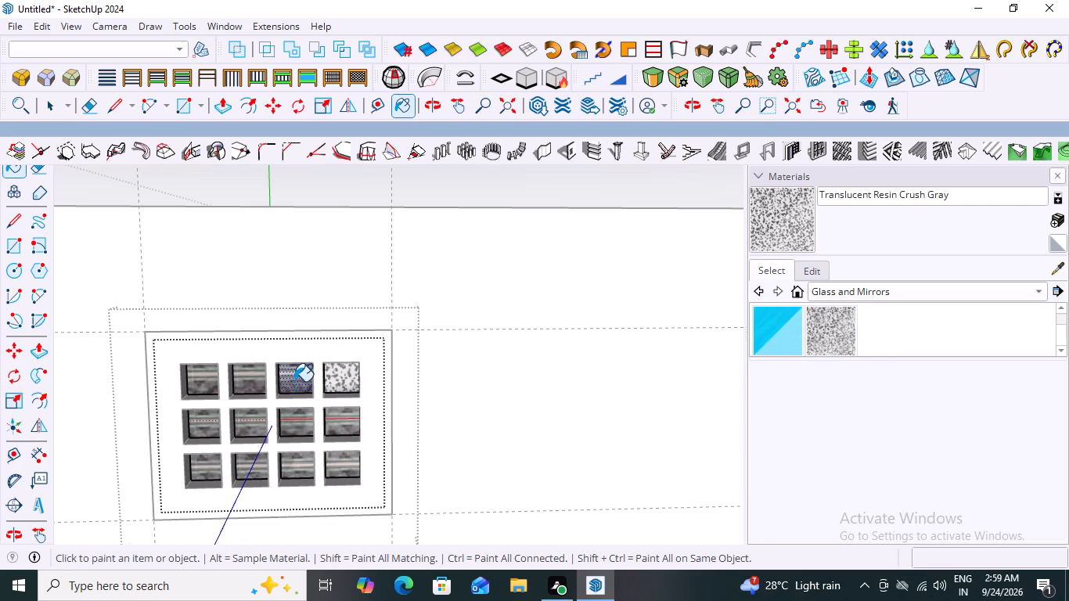
{"action": "left_click", "coordinate": [294, 381]}
{"action": "left_click", "coordinate": [243, 387]}
{"action": "left_click", "coordinate": [200, 385]}
{"action": "left_click", "coordinate": [203, 422]}
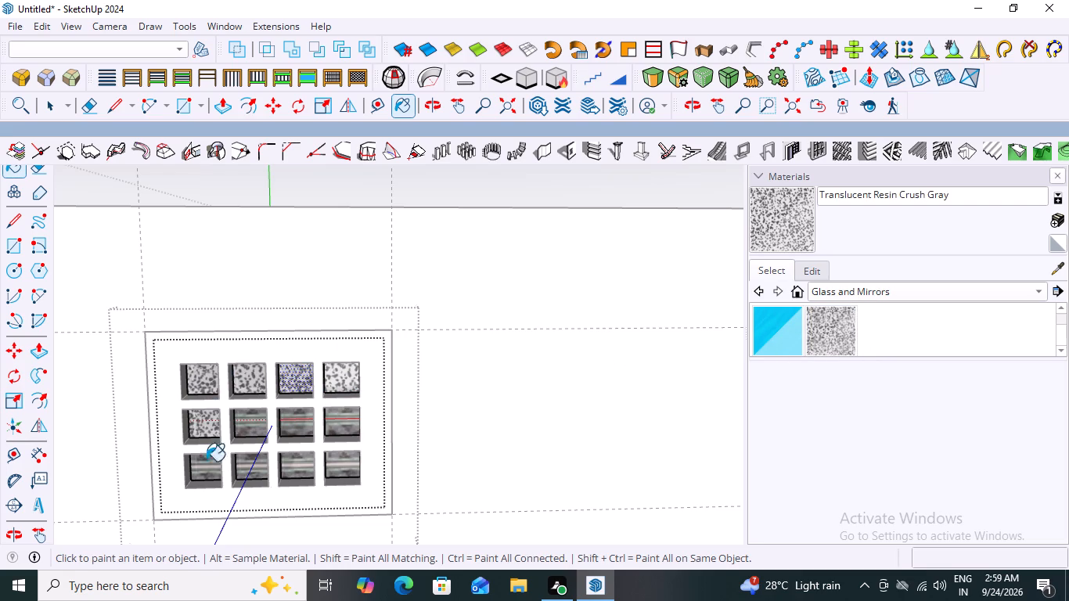
{"action": "left_click", "coordinate": [210, 468]}
{"action": "left_click", "coordinate": [254, 434]}
{"action": "left_click", "coordinate": [251, 468]}
{"action": "left_click", "coordinate": [292, 424]}
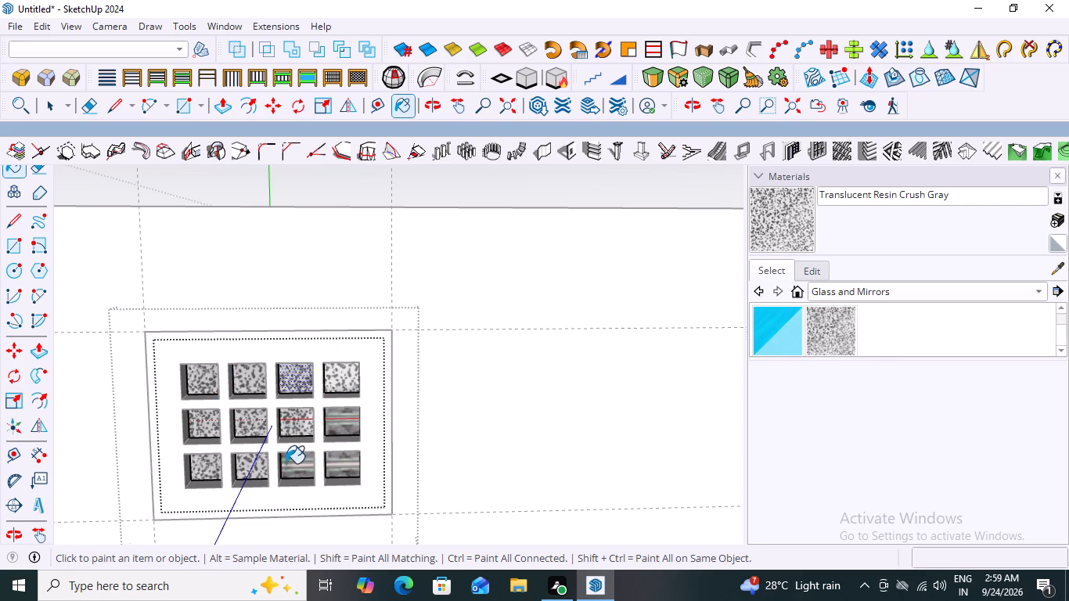
{"action": "left_click", "coordinate": [286, 470]}
{"action": "left_click", "coordinate": [339, 426]}
{"action": "left_click", "coordinate": [325, 480]}
{"action": "left_click", "coordinate": [345, 466]}
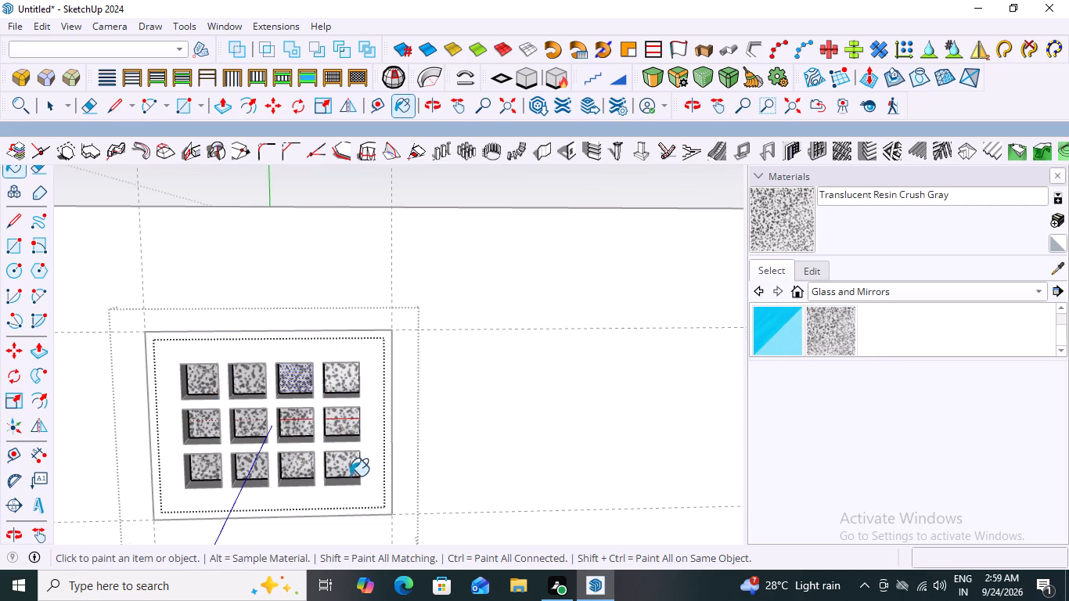
Examine the ventilator panes from another angle and look through the Glass and Mirrors collection for an alternative glazing material.
{"action": "middle_click_drag", "start_coordinate": [343, 456], "coordinate": [347, 418]}
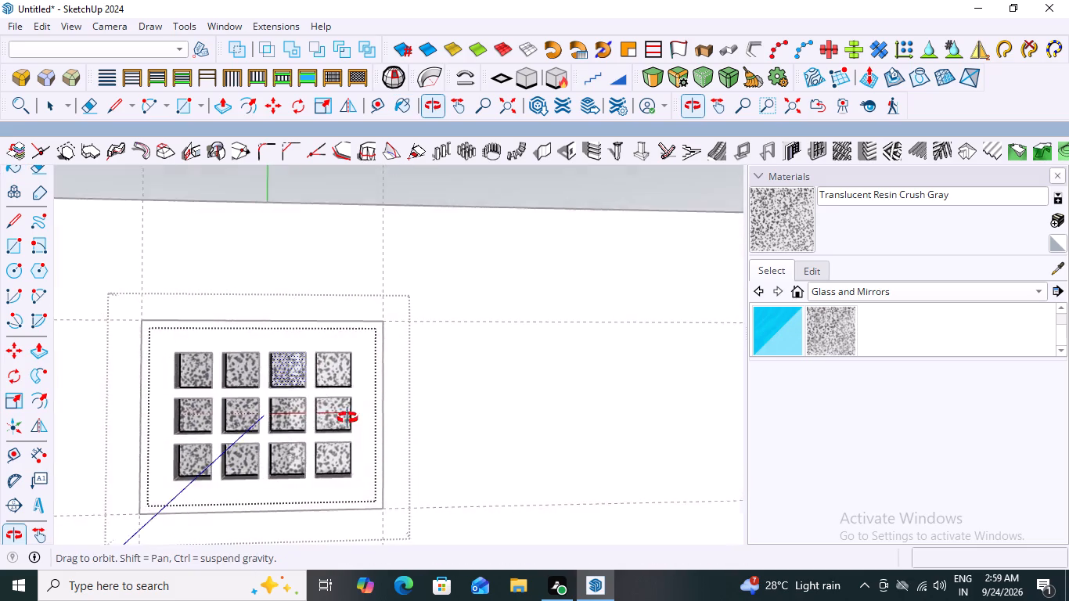
{"action": "middle_click_drag", "start_coordinate": [347, 418], "coordinate": [303, 450]}
{"action": "middle_click_drag", "start_coordinate": [373, 458], "coordinate": [452, 450]}
{"action": "left_click", "coordinate": [750, 325]}
{"action": "scroll", "coordinate": [776, 328], "scroll_direction": "down", "scroll_amount": 4}
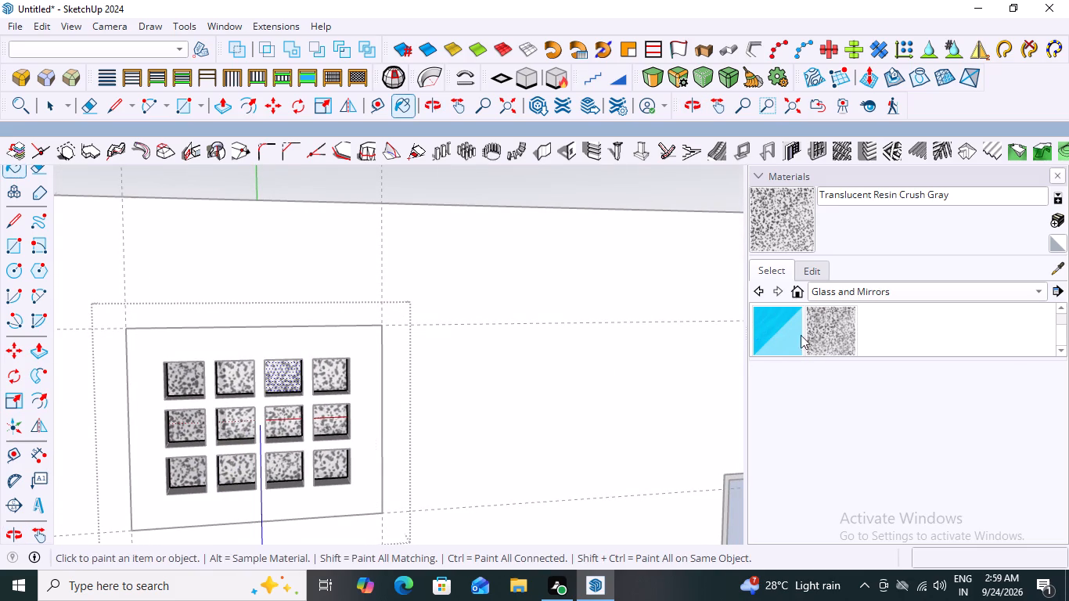
{"action": "scroll", "coordinate": [827, 326], "scroll_direction": "up", "scroll_amount": 11}
{"action": "scroll", "coordinate": [841, 329], "scroll_direction": "down", "scroll_amount": 3}
{"action": "scroll", "coordinate": [849, 313], "scroll_direction": "up", "scroll_amount": 15}
{"action": "scroll", "coordinate": [779, 349], "scroll_direction": "up", "scroll_amount": 6}
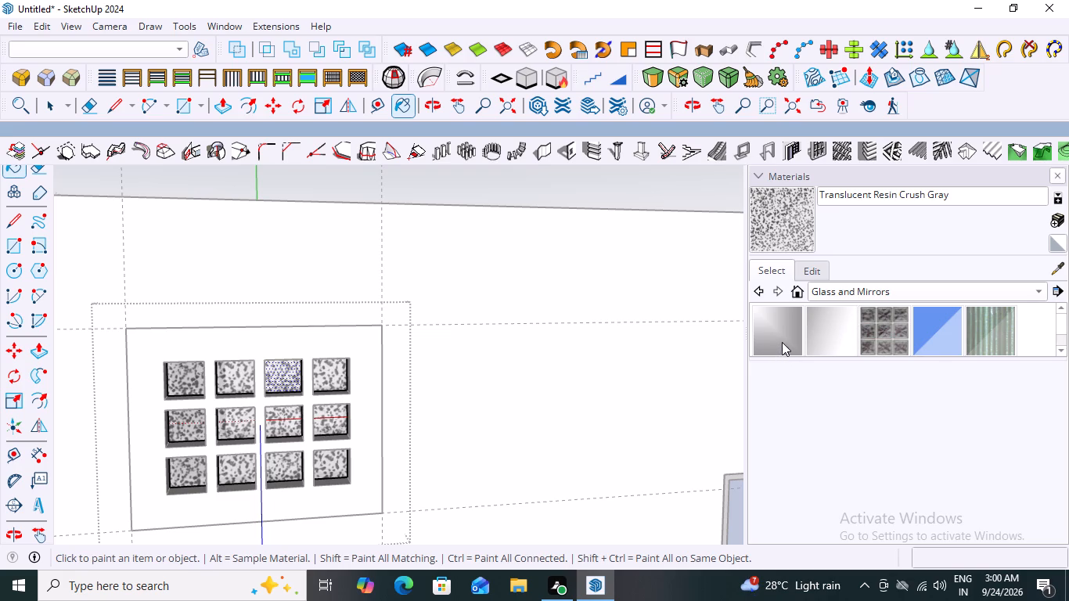
{"action": "scroll", "coordinate": [782, 342], "scroll_direction": "up", "scroll_amount": 1}
{"action": "scroll", "coordinate": [783, 340], "scroll_direction": "down", "scroll_amount": 3}
{"action": "double_click", "coordinate": [754, 290]}
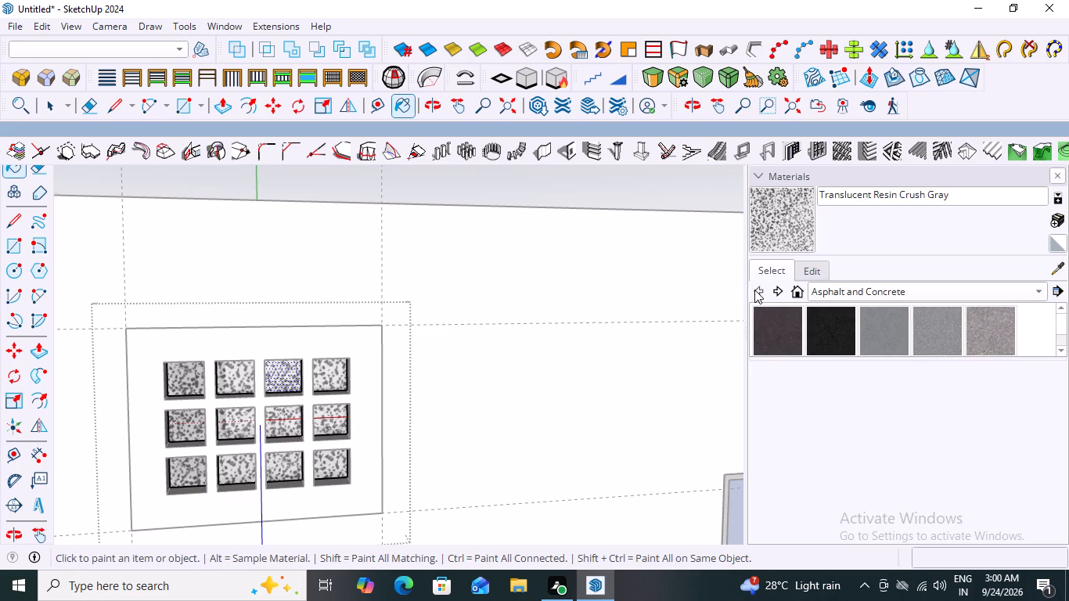
{"action": "left_click", "coordinate": [777, 288]}
{"action": "left_click", "coordinate": [777, 288]}
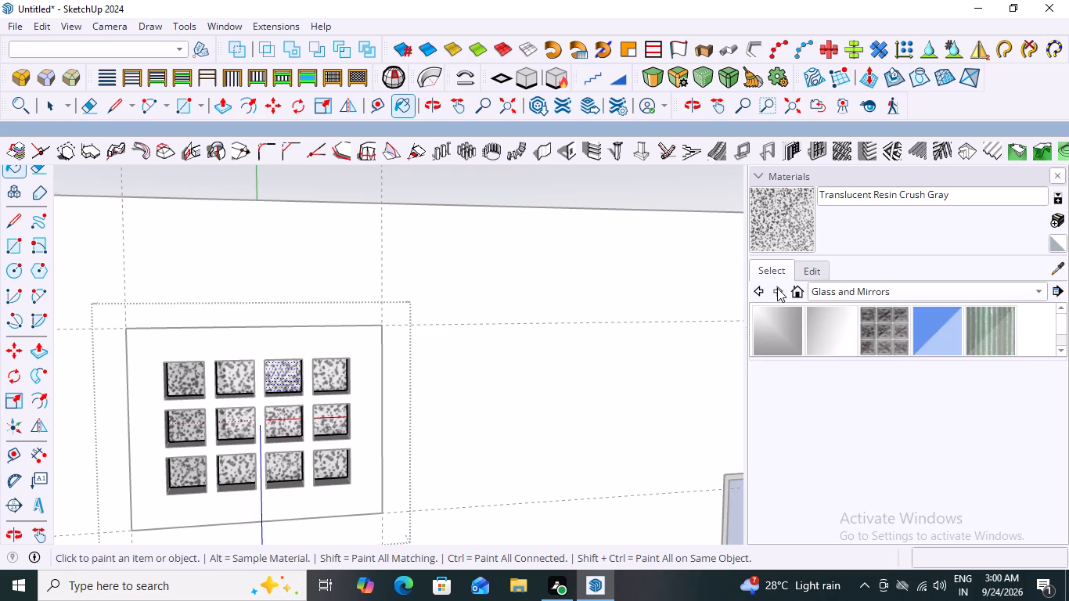
{"action": "scroll", "coordinate": [995, 319], "scroll_direction": "up", "scroll_amount": 3}
{"action": "scroll", "coordinate": [988, 331], "scroll_direction": "down", "scroll_amount": 4}
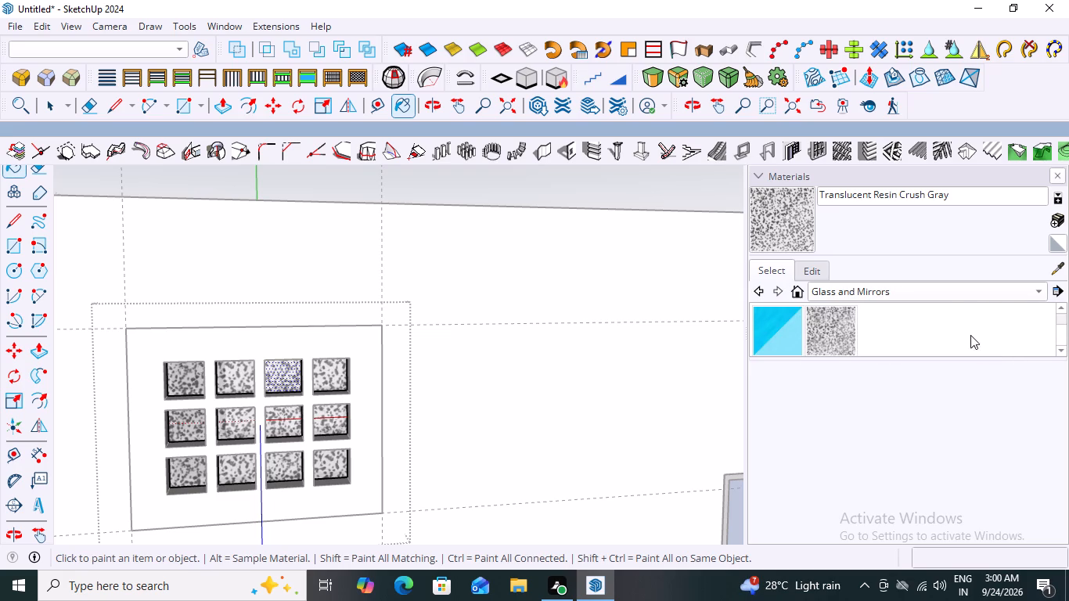
{"action": "scroll", "coordinate": [970, 335], "scroll_direction": "down", "scroll_amount": 7}
{"action": "scroll", "coordinate": [805, 342], "scroll_direction": "up", "scroll_amount": 6}
{"action": "scroll", "coordinate": [808, 339], "scroll_direction": "down", "scroll_amount": 2}
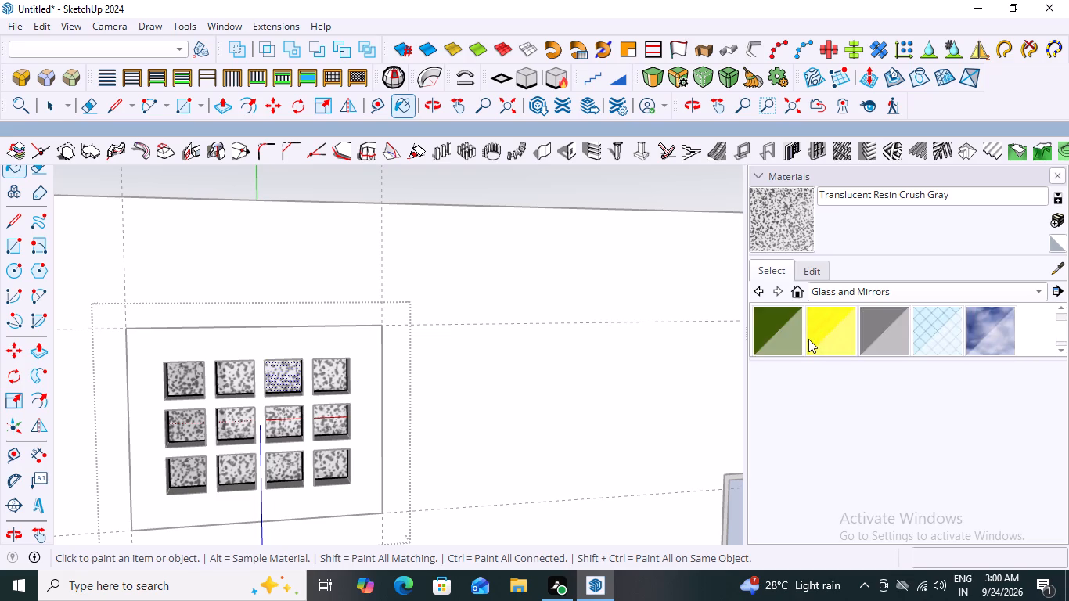
{"action": "scroll", "coordinate": [808, 339], "scroll_direction": "down", "scroll_amount": 1}
{"action": "scroll", "coordinate": [808, 339], "scroll_direction": "up", "scroll_amount": 4}
{"action": "scroll", "coordinate": [810, 337], "scroll_direction": "down", "scroll_amount": 2}
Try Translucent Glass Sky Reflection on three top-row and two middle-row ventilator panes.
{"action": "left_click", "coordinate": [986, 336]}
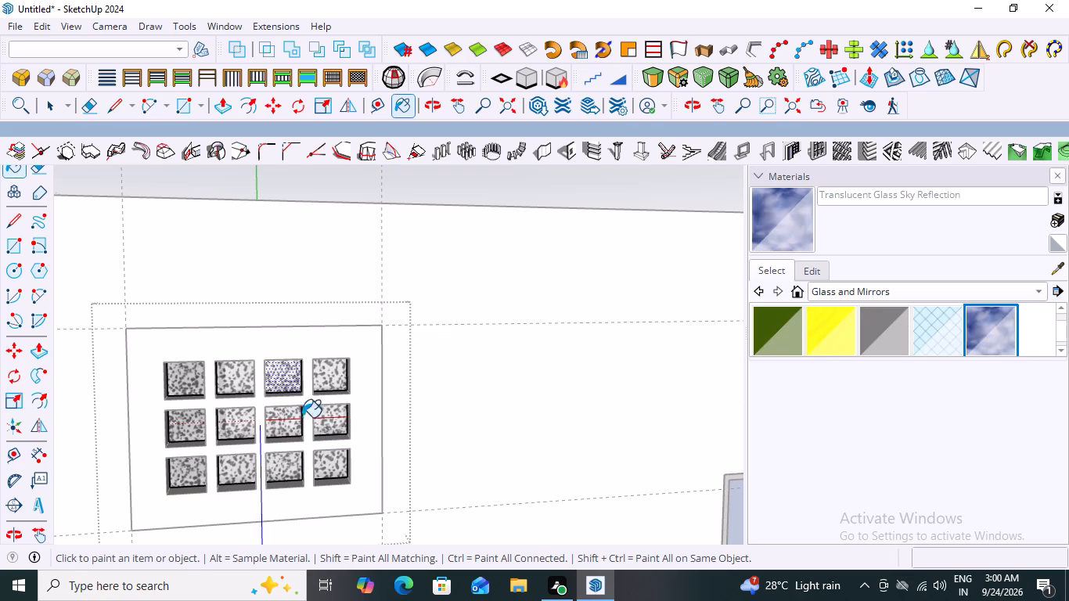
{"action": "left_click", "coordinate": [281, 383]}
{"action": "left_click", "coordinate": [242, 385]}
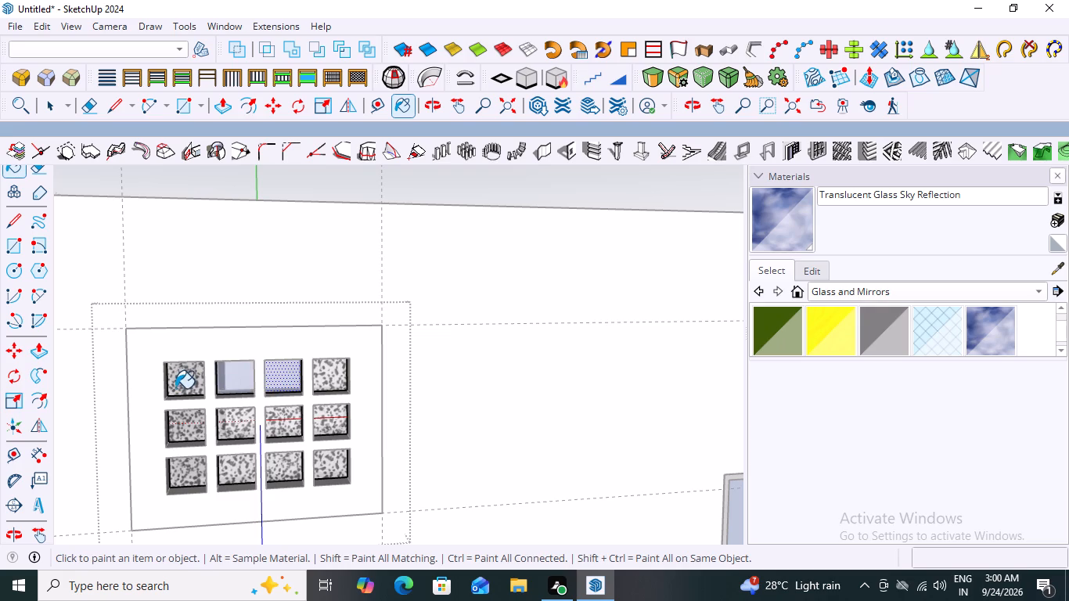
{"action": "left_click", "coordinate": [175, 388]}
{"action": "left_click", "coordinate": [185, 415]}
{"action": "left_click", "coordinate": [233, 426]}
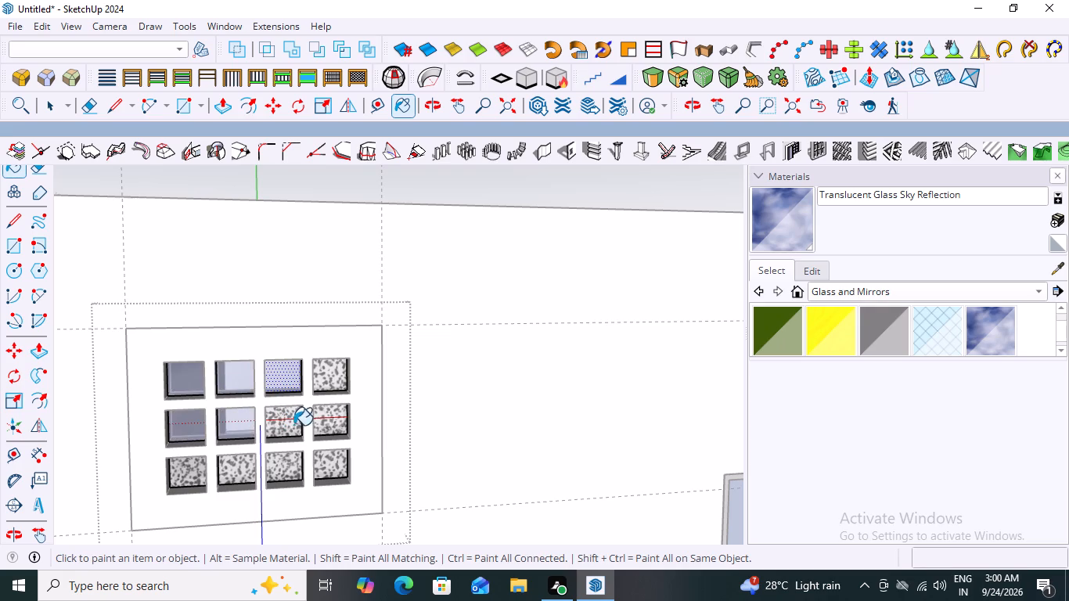
Repaint the five sky-reflection panes with Translucent Resin Crush Gray to match the rest of the ventilator.
{"action": "scroll", "coordinate": [842, 381], "scroll_direction": "down", "scroll_amount": 4}
{"action": "scroll", "coordinate": [858, 354], "scroll_direction": "up", "scroll_amount": 1}
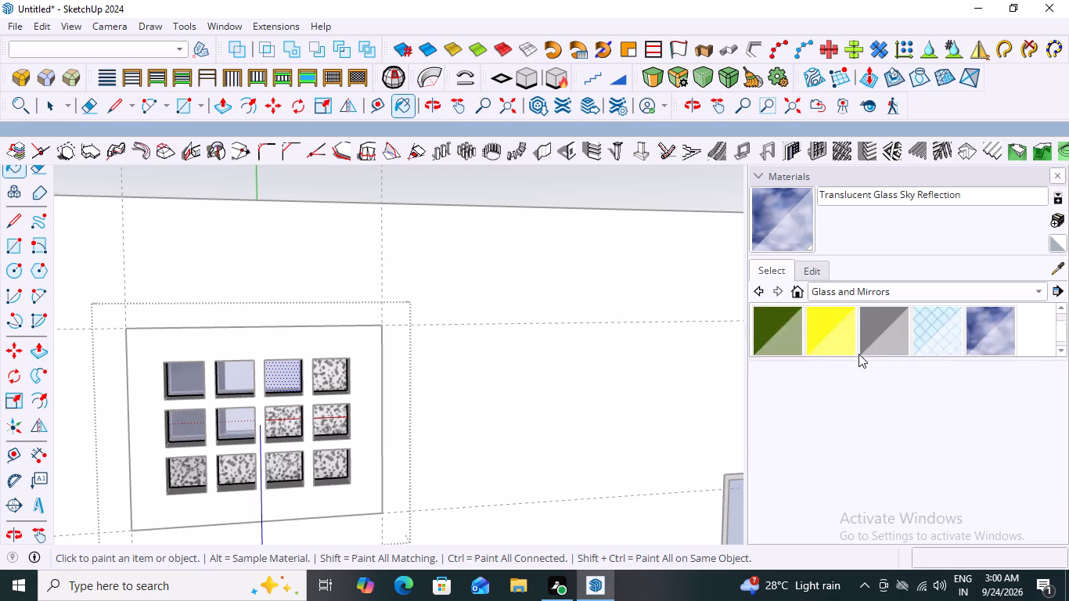
{"action": "middle_click", "coordinate": [858, 354]}
{"action": "scroll", "coordinate": [858, 354], "scroll_direction": "up", "scroll_amount": 2}
{"action": "scroll", "coordinate": [858, 354], "scroll_direction": "down", "scroll_amount": 3}
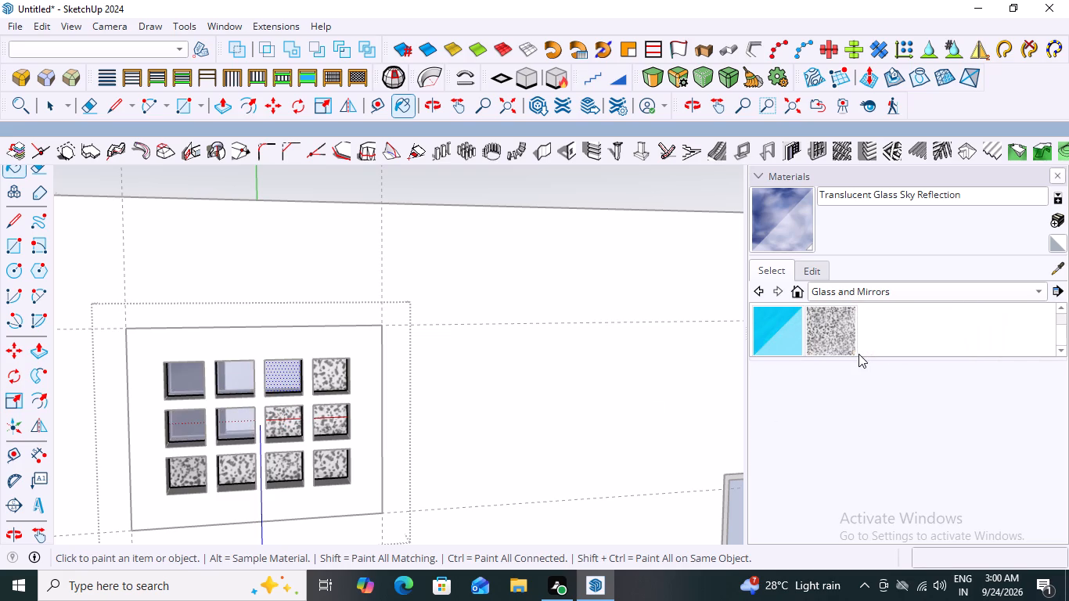
{"action": "left_click", "coordinate": [837, 343]}
{"action": "left_click", "coordinate": [183, 389]}
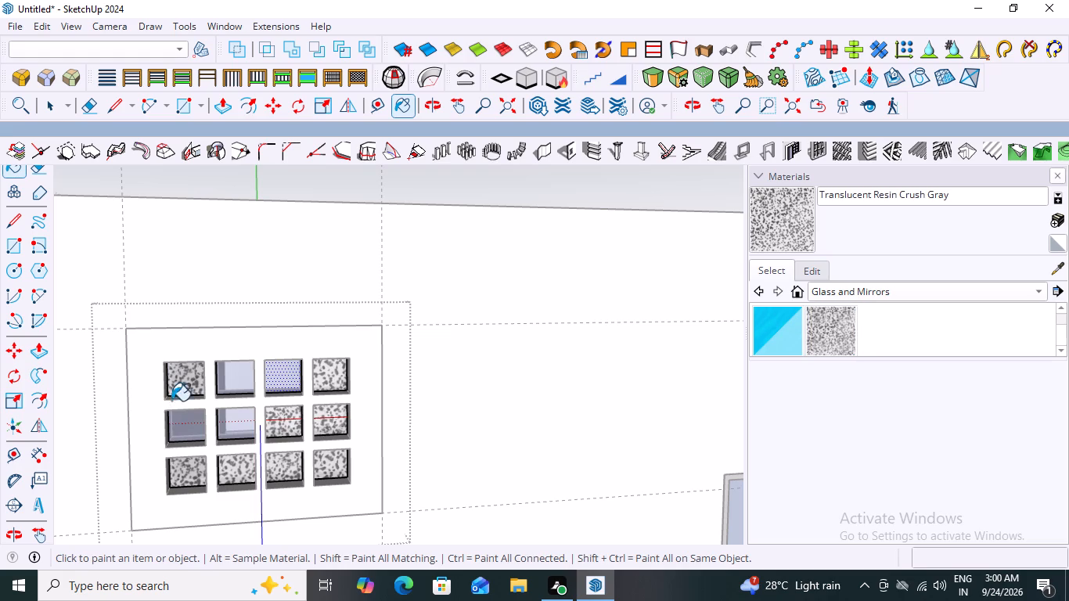
{"action": "left_click", "coordinate": [169, 428]}
{"action": "left_click", "coordinate": [234, 387]}
{"action": "left_click", "coordinate": [236, 420]}
{"action": "left_click", "coordinate": [288, 380]}
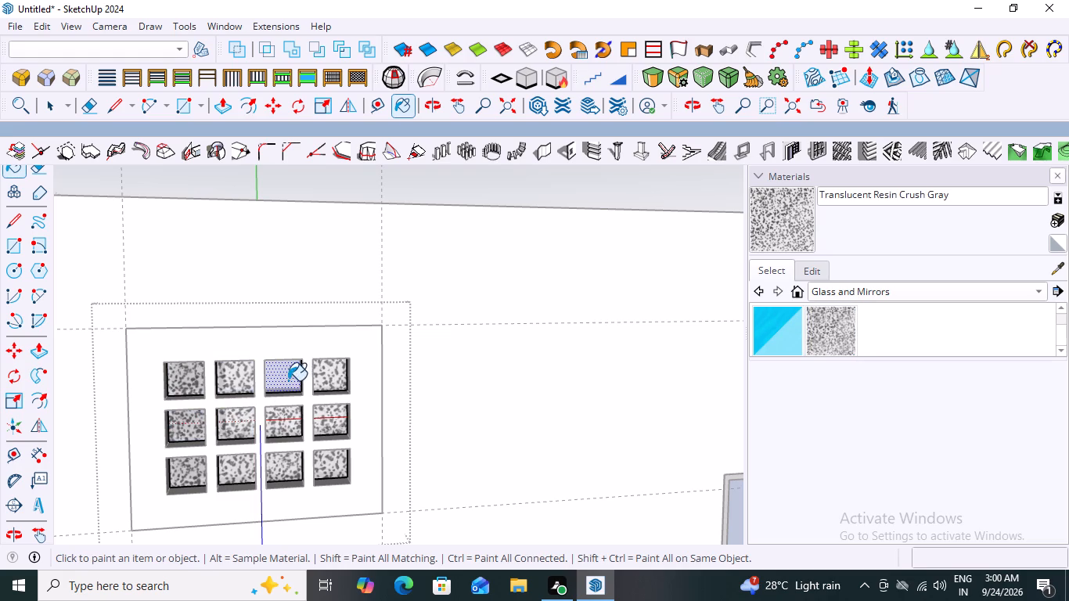
Paint the front face of the ventilator frame with Wood Veneer 01 from the Wood collection.
{"action": "key", "text": "space"}
{"action": "left_click", "coordinate": [488, 405]}
{"action": "scroll", "coordinate": [413, 441], "scroll_direction": "down", "scroll_amount": 1}
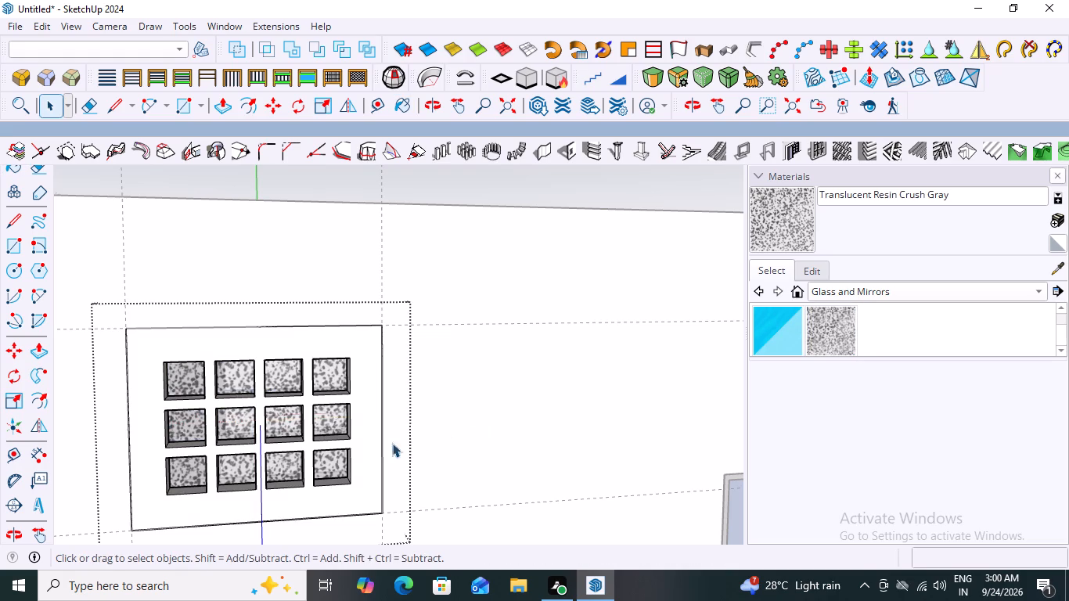
{"action": "left_click", "coordinate": [373, 424]}
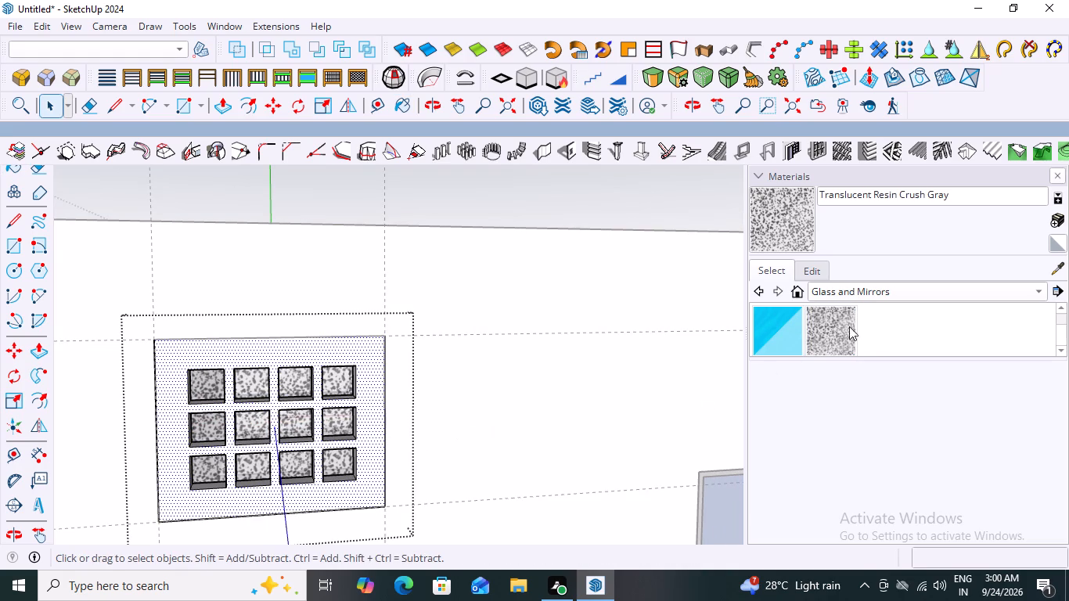
{"action": "left_click", "coordinate": [1040, 290]}
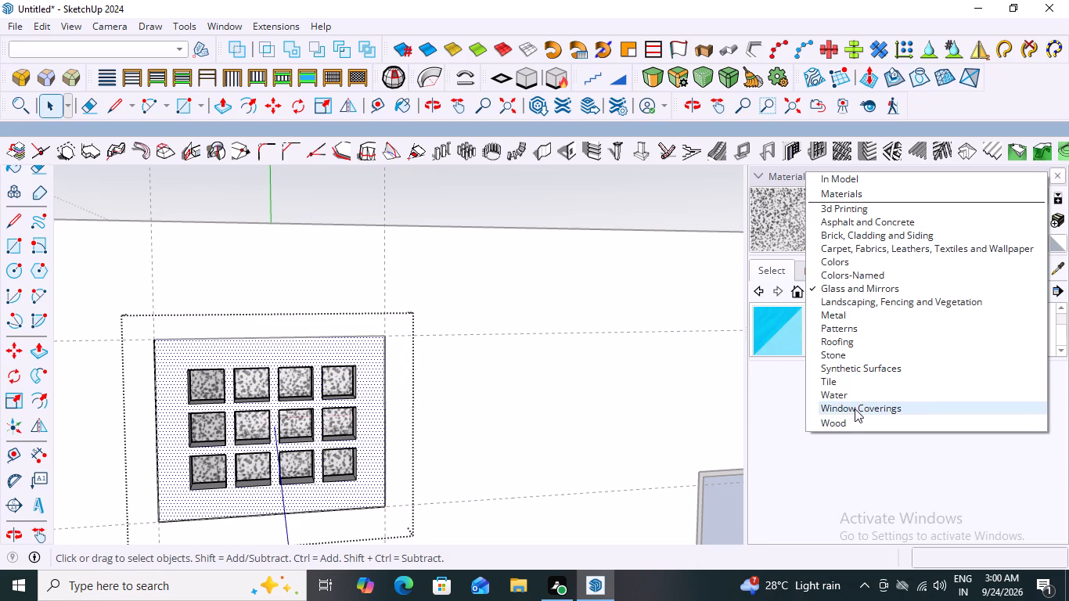
{"action": "left_click", "coordinate": [838, 419]}
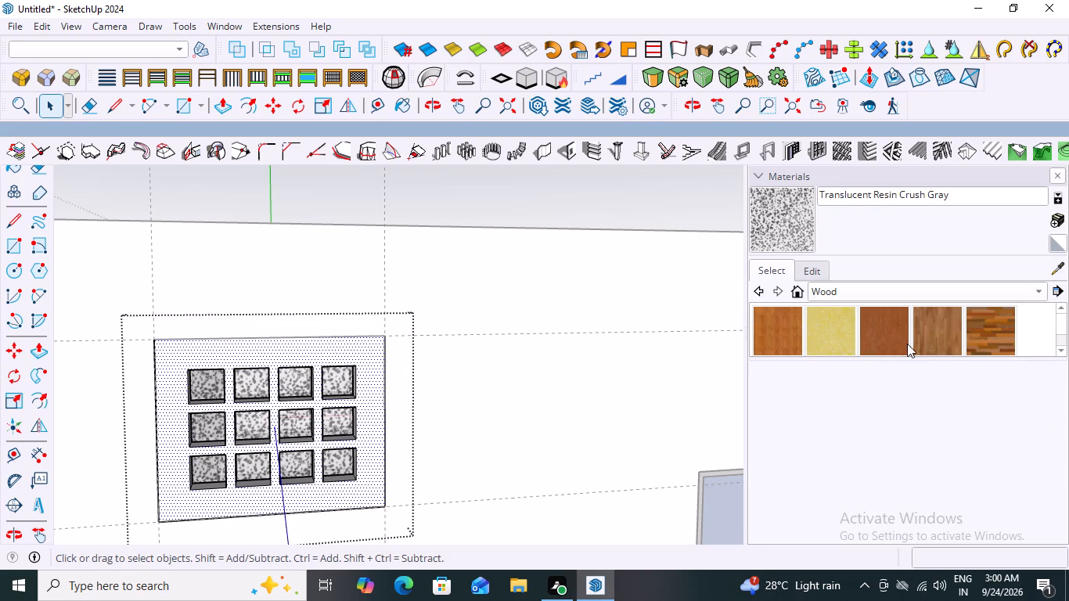
{"action": "scroll", "coordinate": [965, 334], "scroll_direction": "down", "scroll_amount": 2}
{"action": "scroll", "coordinate": [965, 334], "scroll_direction": "up", "scroll_amount": 2}
{"action": "scroll", "coordinate": [965, 334], "scroll_direction": "down", "scroll_amount": 3}
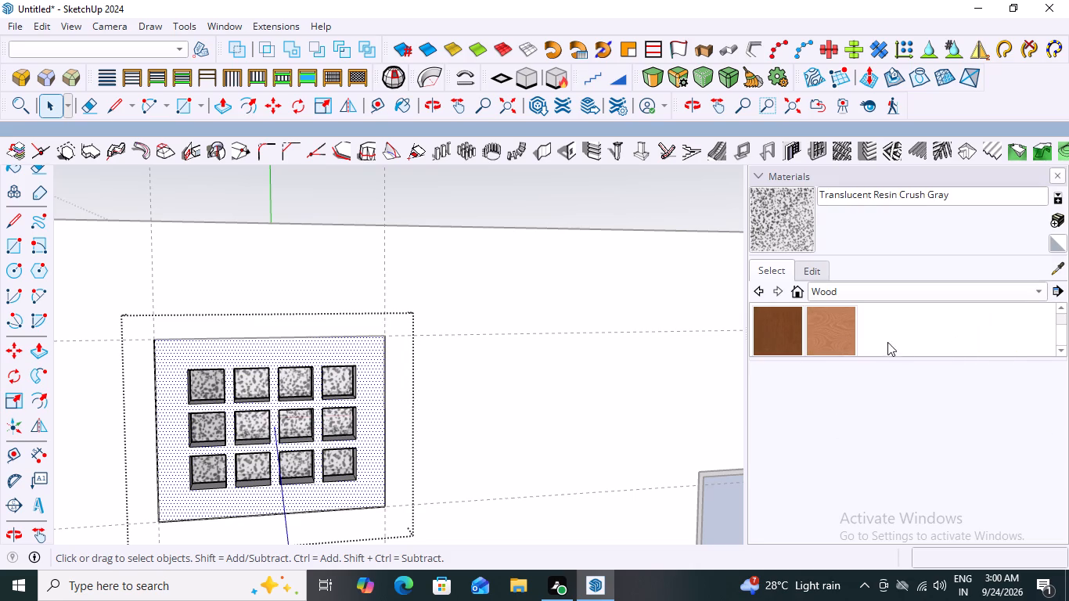
{"action": "left_click", "coordinate": [788, 335]}
{"action": "left_click", "coordinate": [221, 351]}
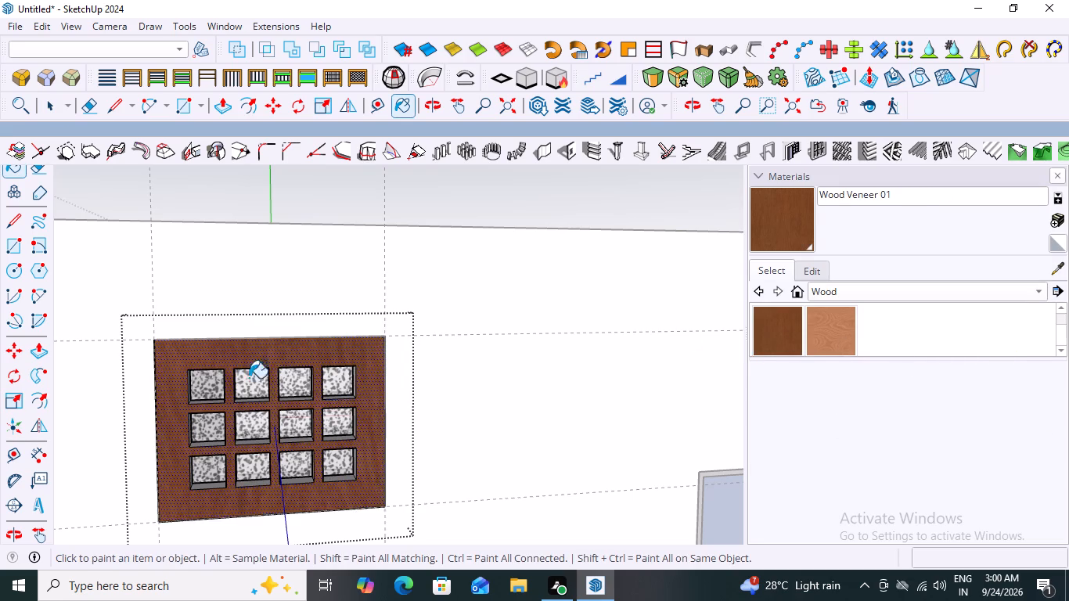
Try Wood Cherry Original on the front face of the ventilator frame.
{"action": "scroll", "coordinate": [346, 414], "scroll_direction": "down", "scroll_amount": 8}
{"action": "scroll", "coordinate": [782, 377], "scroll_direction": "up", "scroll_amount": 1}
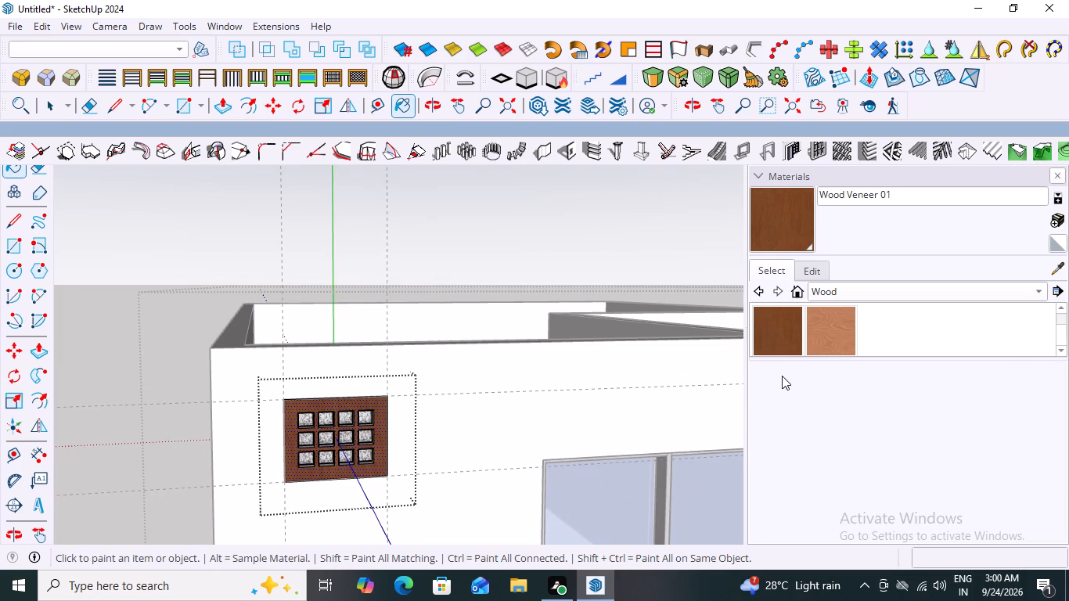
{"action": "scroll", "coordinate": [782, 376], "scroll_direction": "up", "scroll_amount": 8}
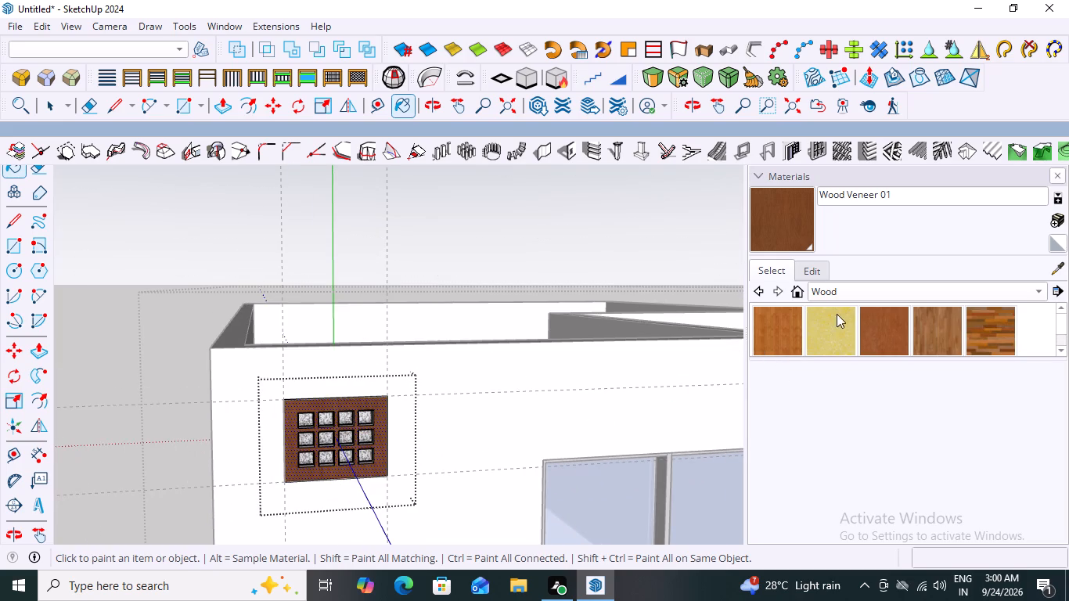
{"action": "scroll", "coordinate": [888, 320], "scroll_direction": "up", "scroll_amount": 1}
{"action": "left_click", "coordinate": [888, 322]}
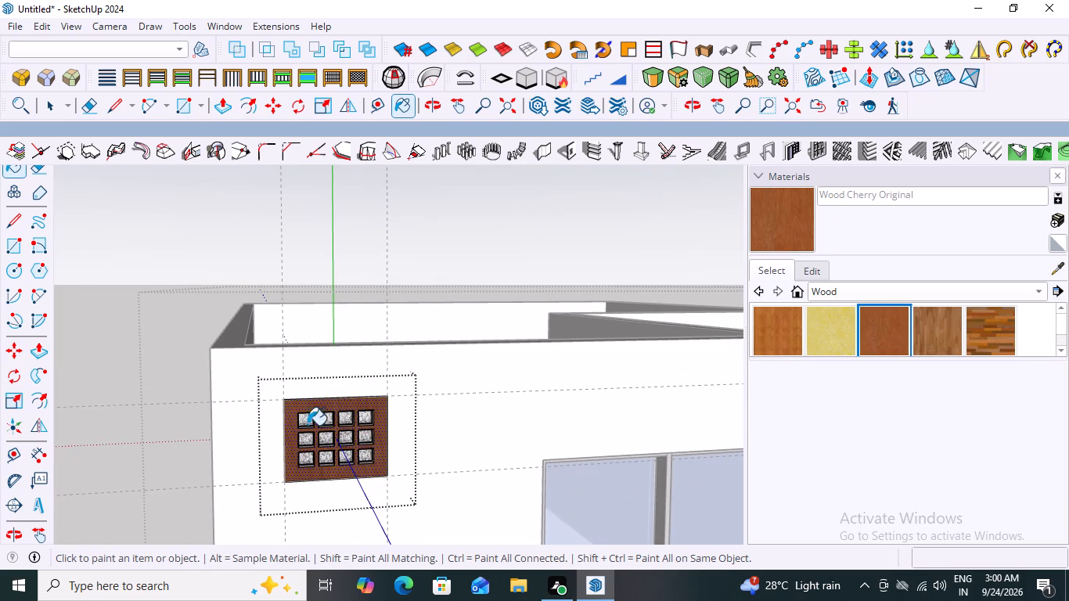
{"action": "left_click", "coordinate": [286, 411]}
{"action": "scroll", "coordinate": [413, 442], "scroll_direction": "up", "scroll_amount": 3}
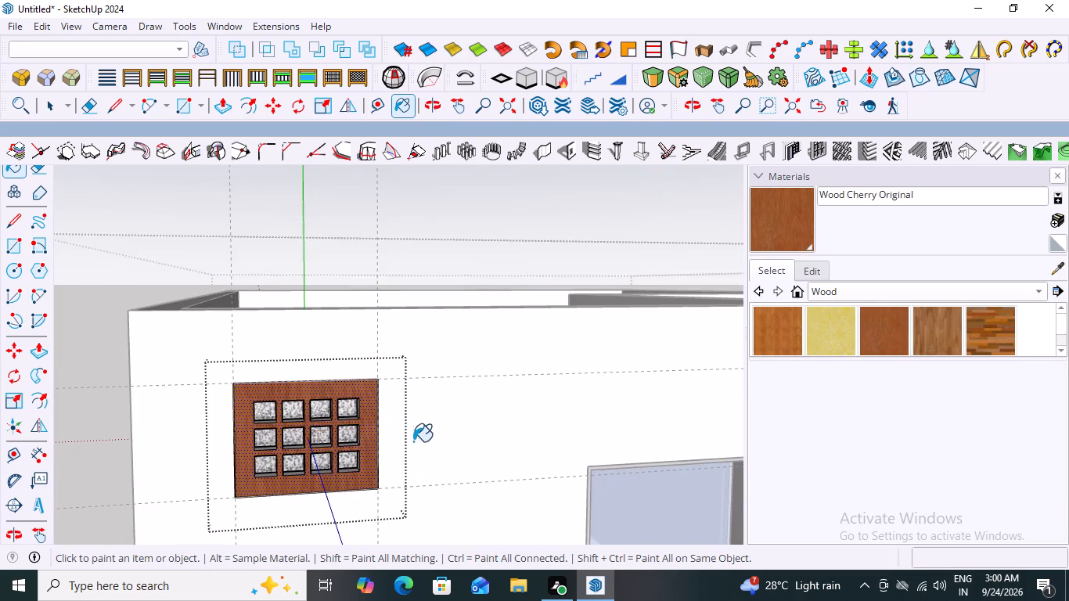
Repaint the ventilator frame's front face with Wood Veneer 01 and leave the ventilator group.
{"action": "scroll", "coordinate": [772, 353], "scroll_direction": "down", "scroll_amount": 3}
{"action": "left_click", "coordinate": [774, 337]}
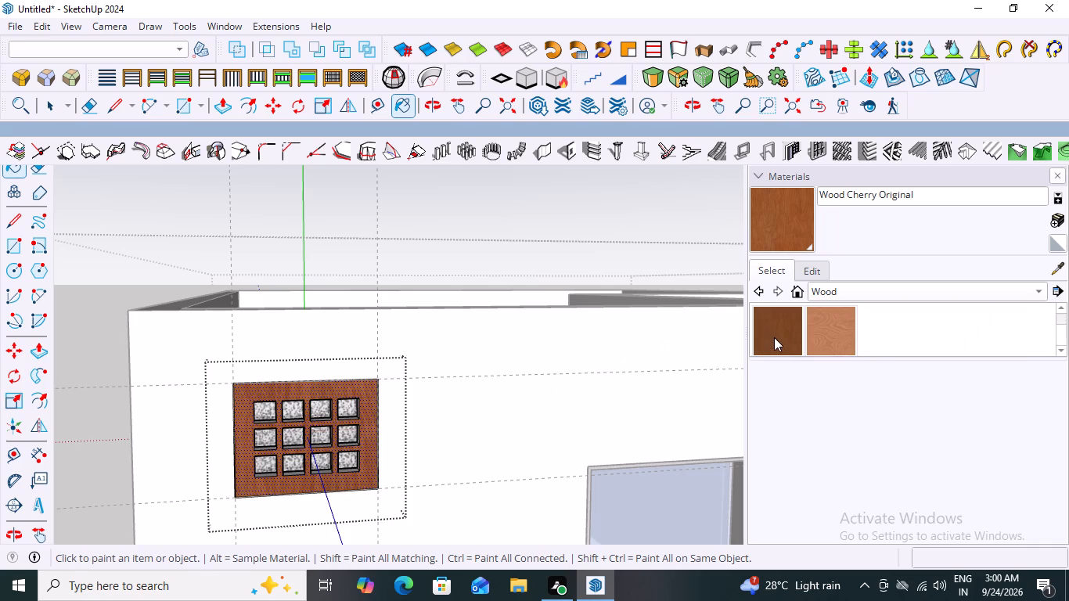
{"action": "left_click", "coordinate": [289, 395]}
{"action": "scroll", "coordinate": [312, 423], "scroll_direction": "down", "scroll_amount": 6}
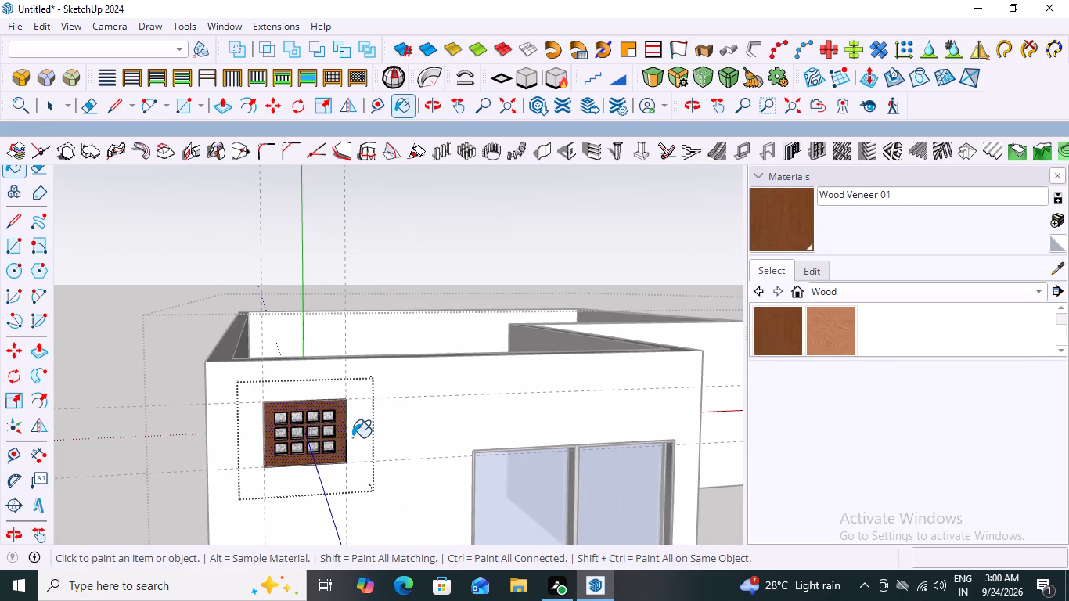
{"action": "key", "text": "space"}
{"action": "left_click_drag", "start_coordinate": [406, 276], "coordinate": [413, 272]}
{"action": "left_click", "coordinate": [413, 272]}
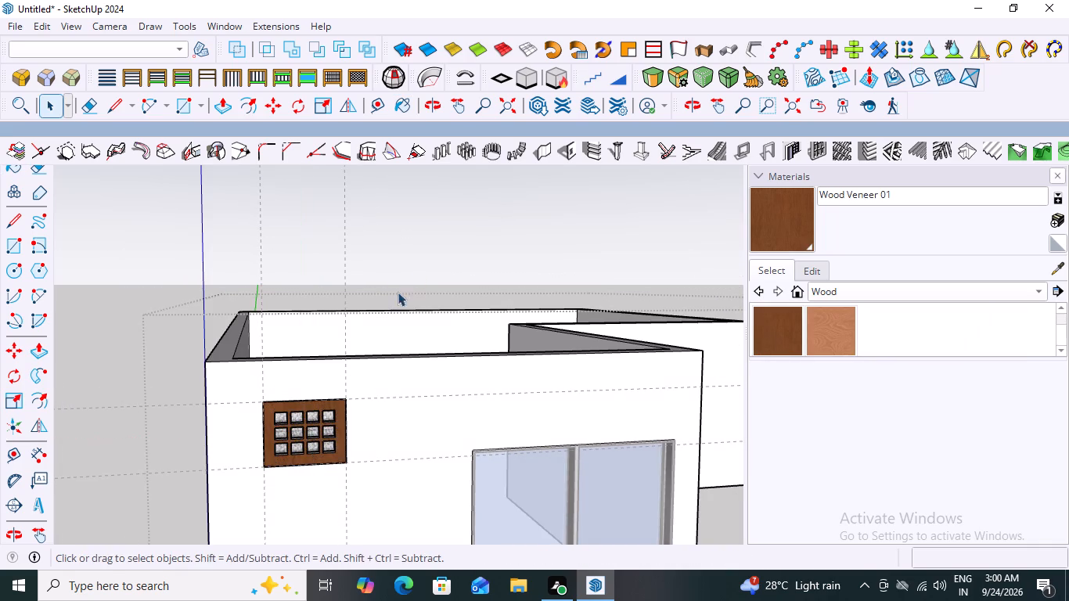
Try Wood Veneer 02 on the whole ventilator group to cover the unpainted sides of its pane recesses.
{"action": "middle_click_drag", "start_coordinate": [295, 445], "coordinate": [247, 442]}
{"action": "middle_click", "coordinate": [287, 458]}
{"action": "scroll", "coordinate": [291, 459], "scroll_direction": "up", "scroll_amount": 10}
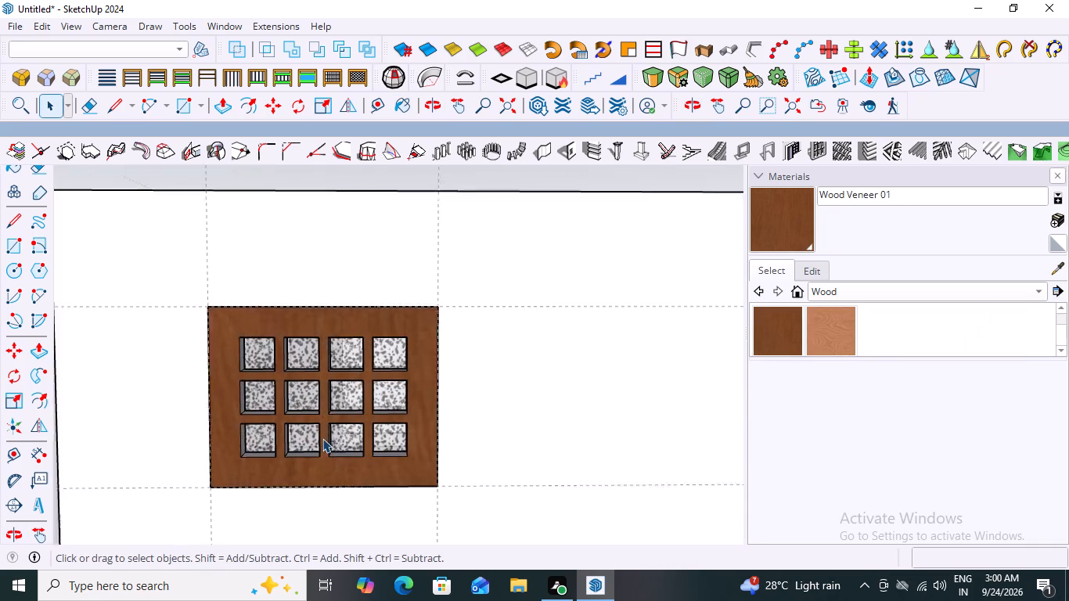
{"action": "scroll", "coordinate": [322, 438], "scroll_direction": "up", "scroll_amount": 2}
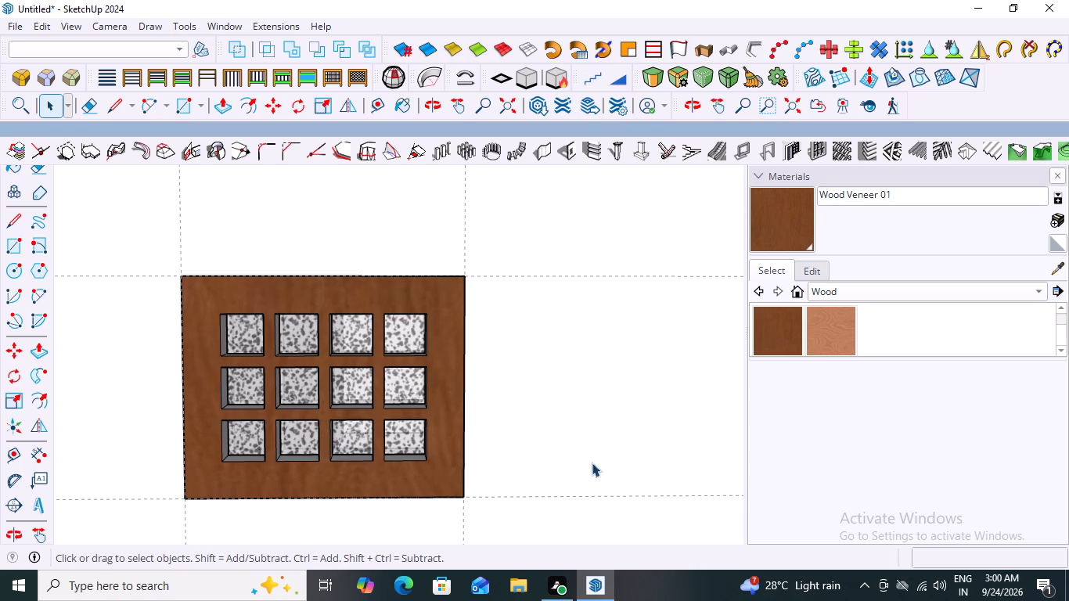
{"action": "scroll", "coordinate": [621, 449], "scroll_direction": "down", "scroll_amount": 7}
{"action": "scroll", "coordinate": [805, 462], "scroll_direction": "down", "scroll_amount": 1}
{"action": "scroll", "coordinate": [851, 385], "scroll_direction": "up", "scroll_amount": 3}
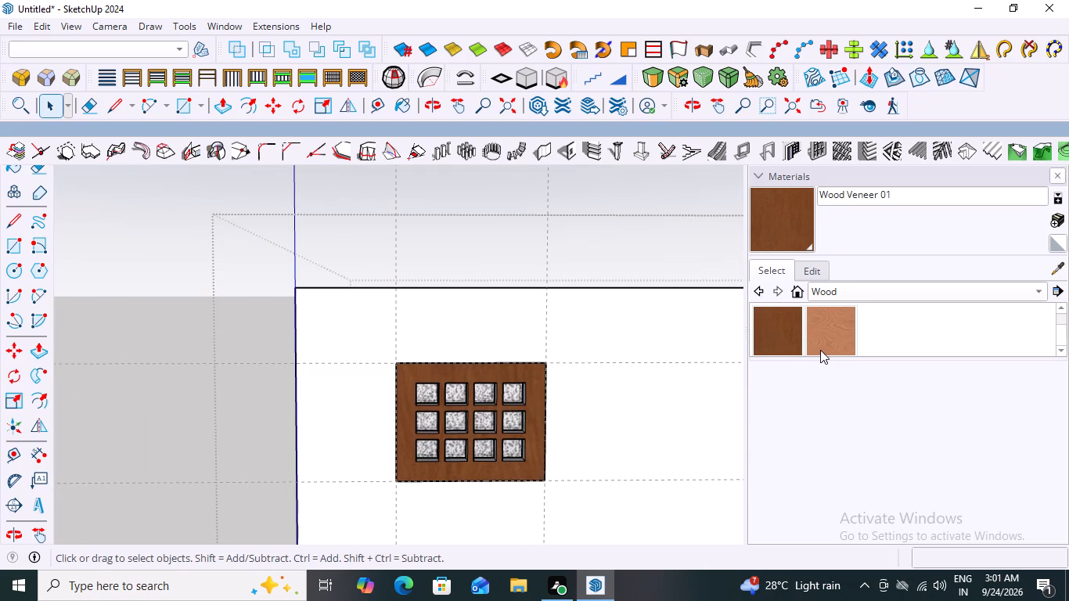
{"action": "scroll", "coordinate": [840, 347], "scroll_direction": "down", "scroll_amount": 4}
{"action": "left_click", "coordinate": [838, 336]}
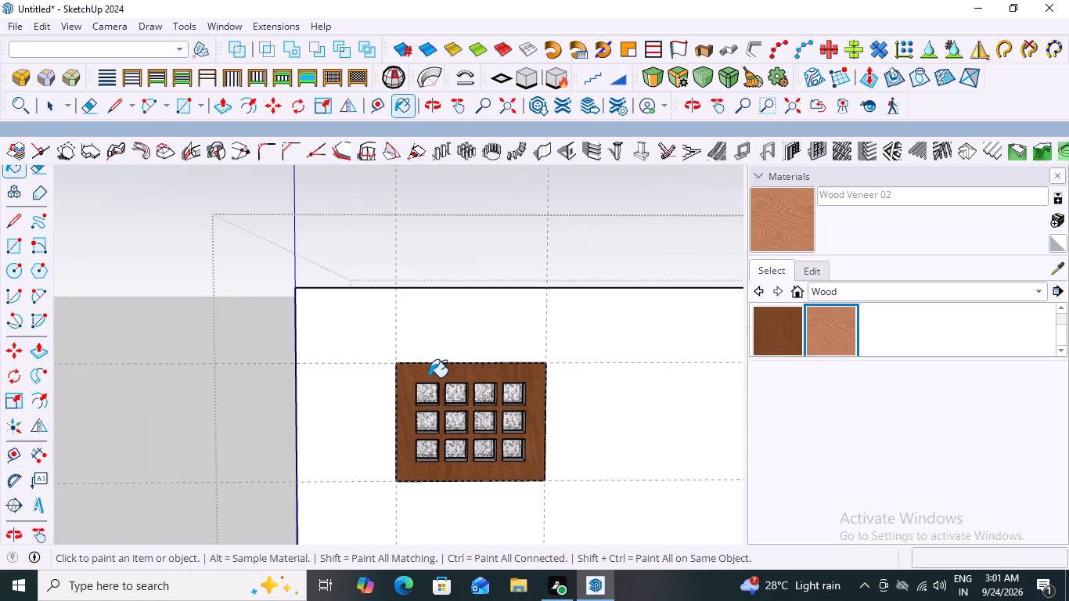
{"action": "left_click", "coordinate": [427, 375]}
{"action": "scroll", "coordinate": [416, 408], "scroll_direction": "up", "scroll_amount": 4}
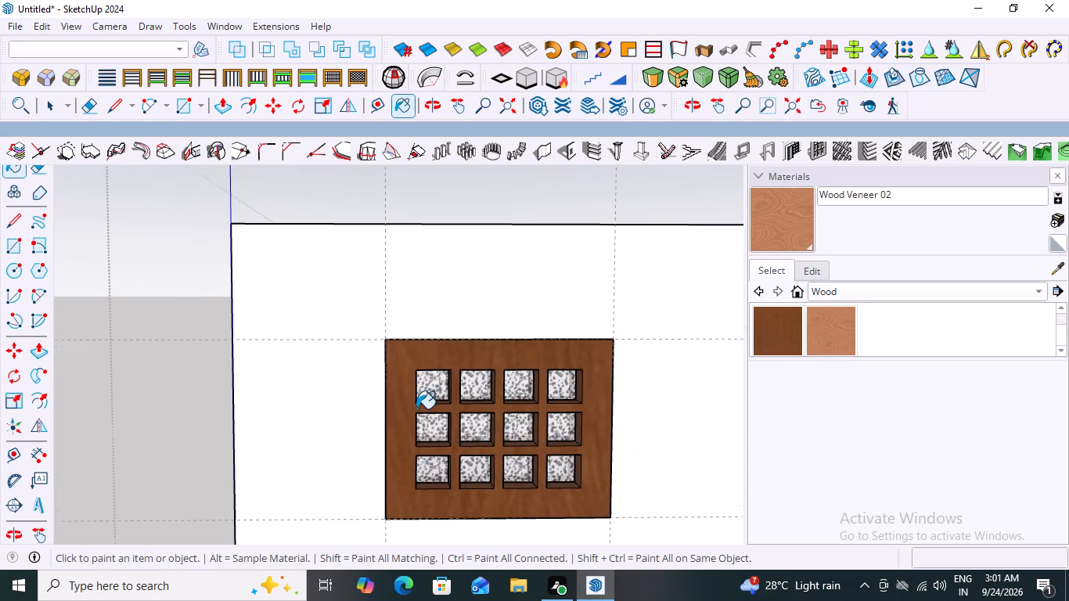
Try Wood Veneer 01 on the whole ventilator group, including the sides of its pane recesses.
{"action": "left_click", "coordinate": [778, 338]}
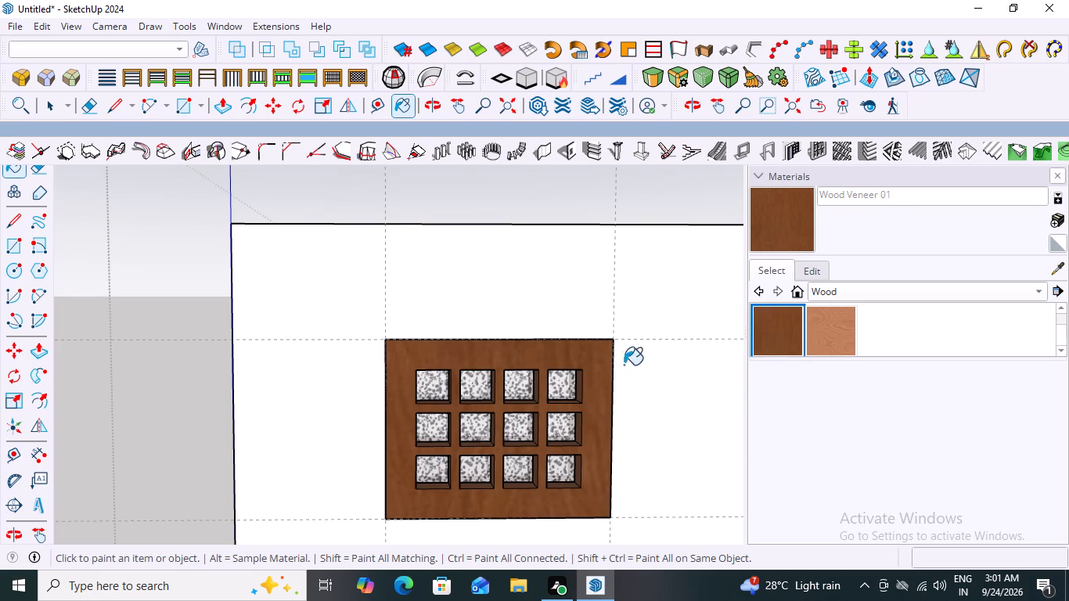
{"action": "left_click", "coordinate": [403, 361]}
Paint the whole ventilator group with Wood Cherry Original, covering the sides of its pane recesses.
{"action": "scroll", "coordinate": [404, 373], "scroll_direction": "down", "scroll_amount": 7}
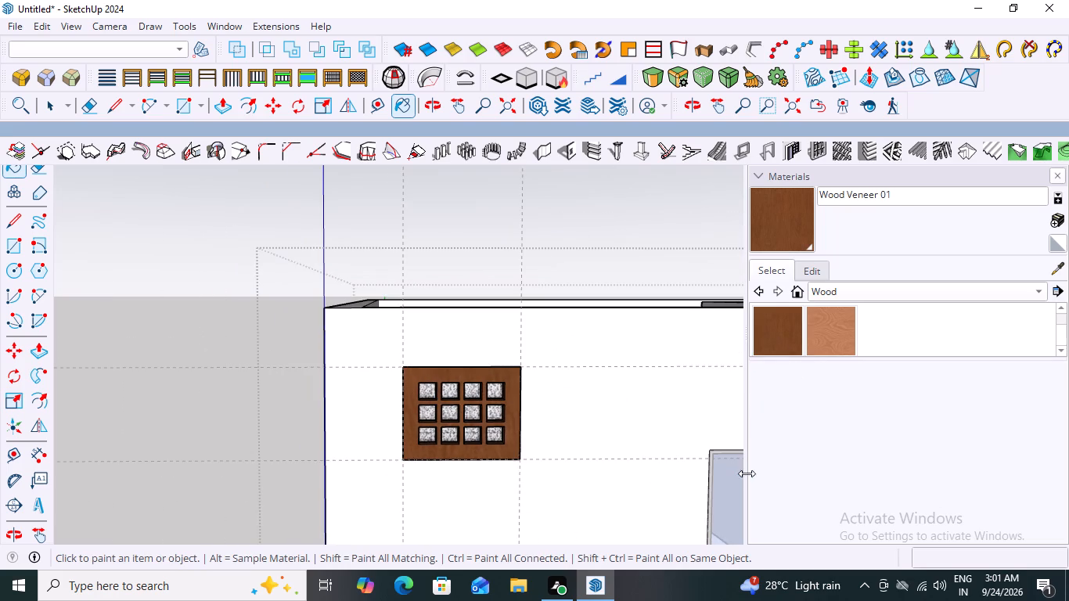
{"action": "scroll", "coordinate": [771, 457], "scroll_direction": "down", "scroll_amount": 3}
{"action": "scroll", "coordinate": [837, 338], "scroll_direction": "down", "scroll_amount": 6}
{"action": "scroll", "coordinate": [837, 338], "scroll_direction": "up", "scroll_amount": 4}
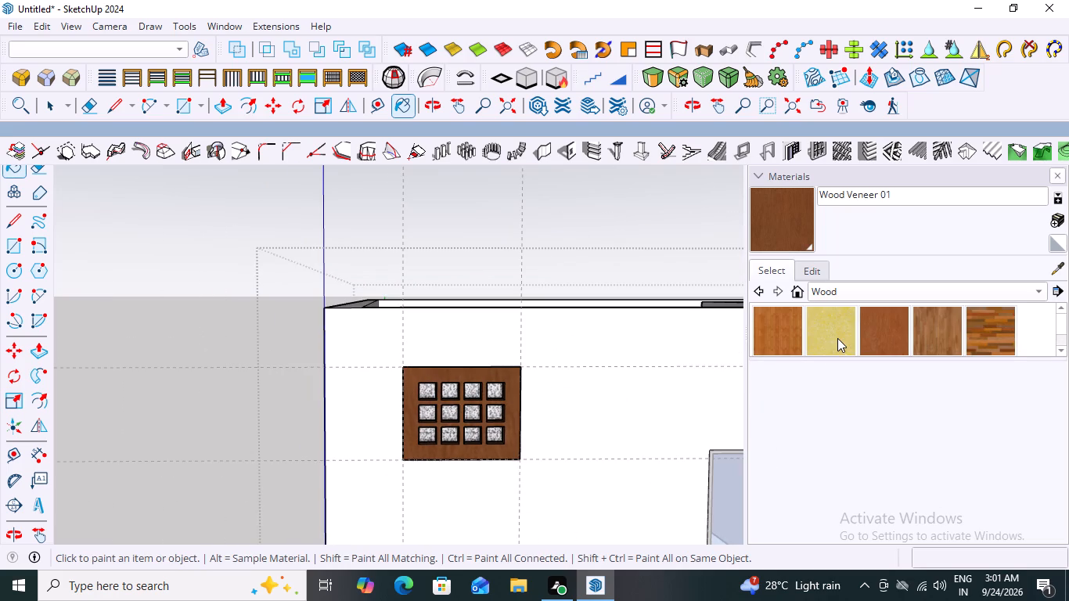
{"action": "left_click", "coordinate": [890, 333]}
{"action": "scroll", "coordinate": [392, 384], "scroll_direction": "up", "scroll_amount": 2}
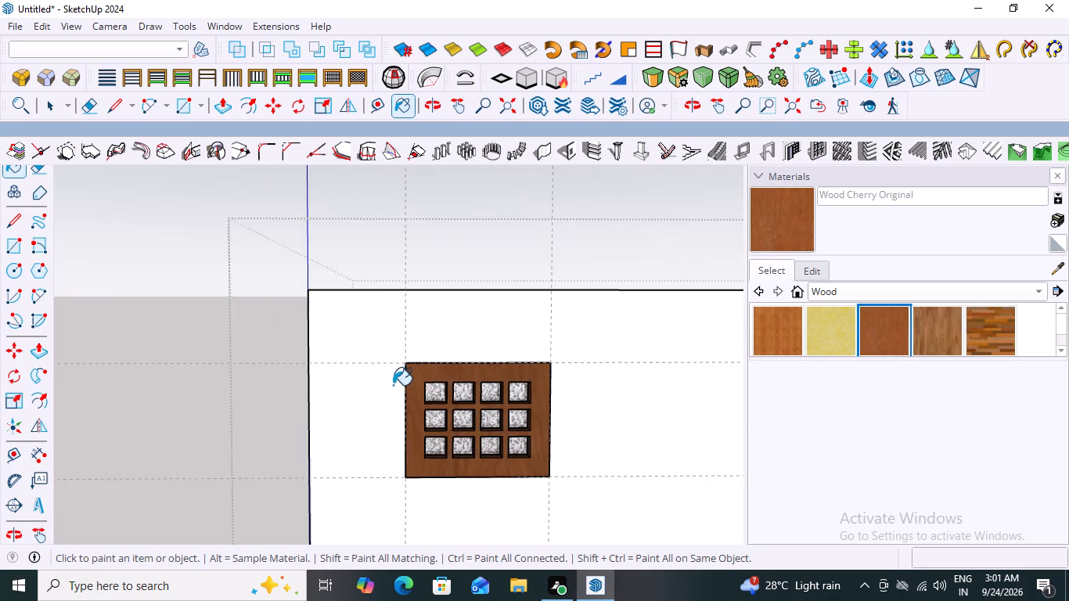
{"action": "scroll", "coordinate": [393, 385], "scroll_direction": "up", "scroll_amount": 1}
{"action": "left_click", "coordinate": [419, 376]}
{"action": "scroll", "coordinate": [419, 384], "scroll_direction": "down", "scroll_amount": 4}
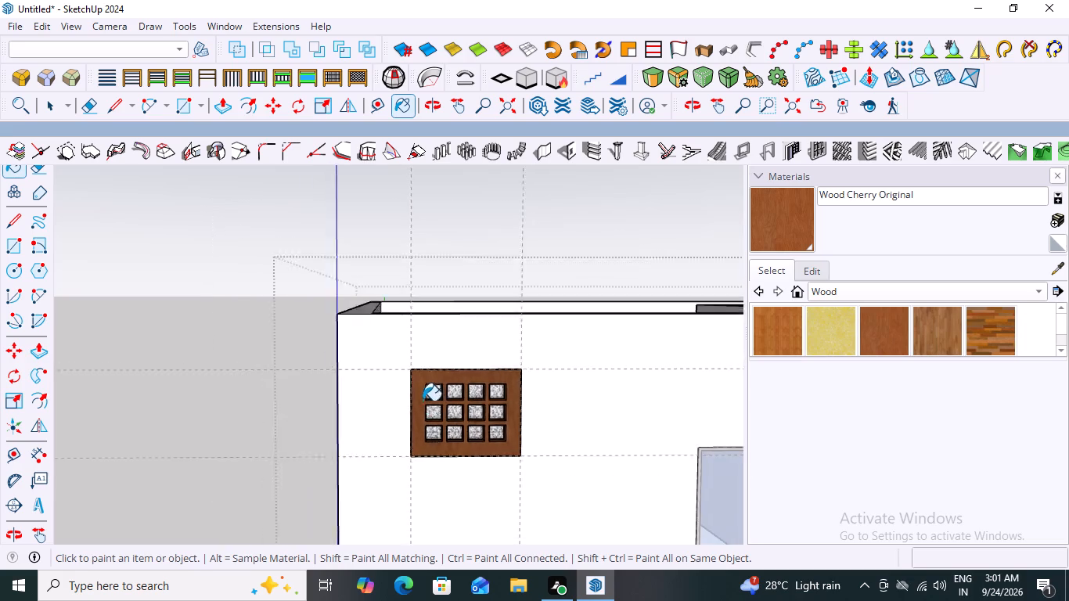
Inspect the wood-finished ventilator on the wall from both inside and outside the building.
{"action": "scroll", "coordinate": [423, 401], "scroll_direction": "down", "scroll_amount": 7}
{"action": "middle_click_drag", "start_coordinate": [405, 458], "coordinate": [859, 560]}
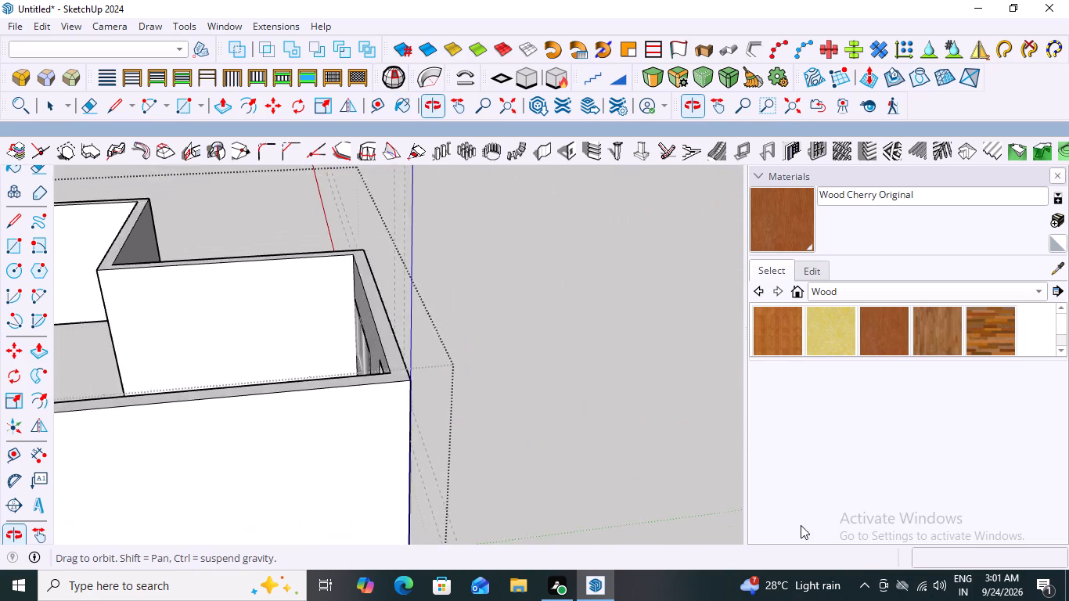
{"action": "middle_click_drag", "start_coordinate": [389, 390], "coordinate": [567, 415]}
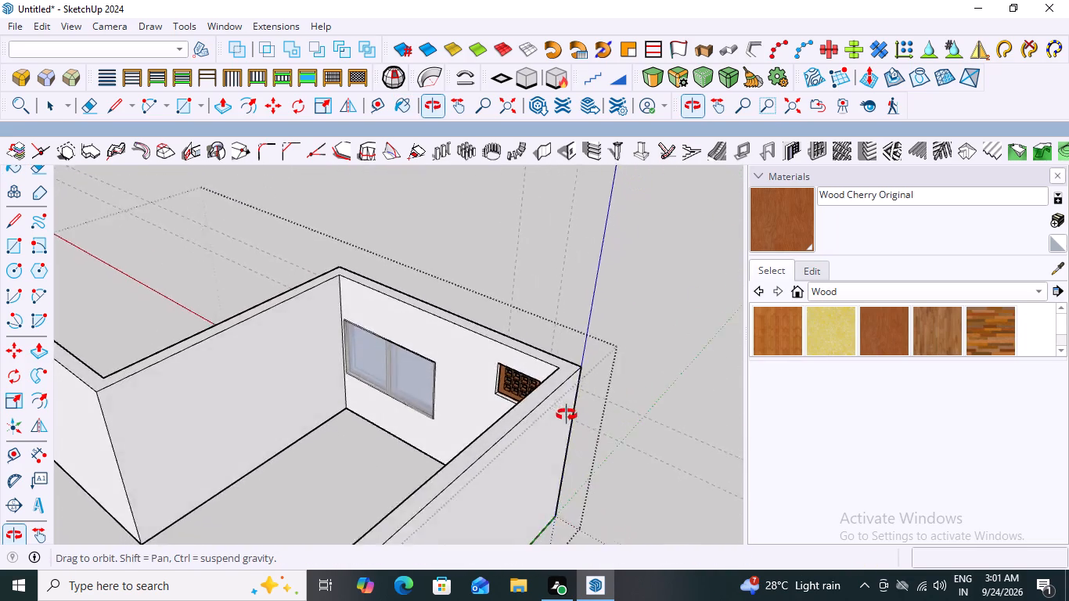
{"action": "middle_click_drag", "start_coordinate": [567, 415], "coordinate": [47, 418]}
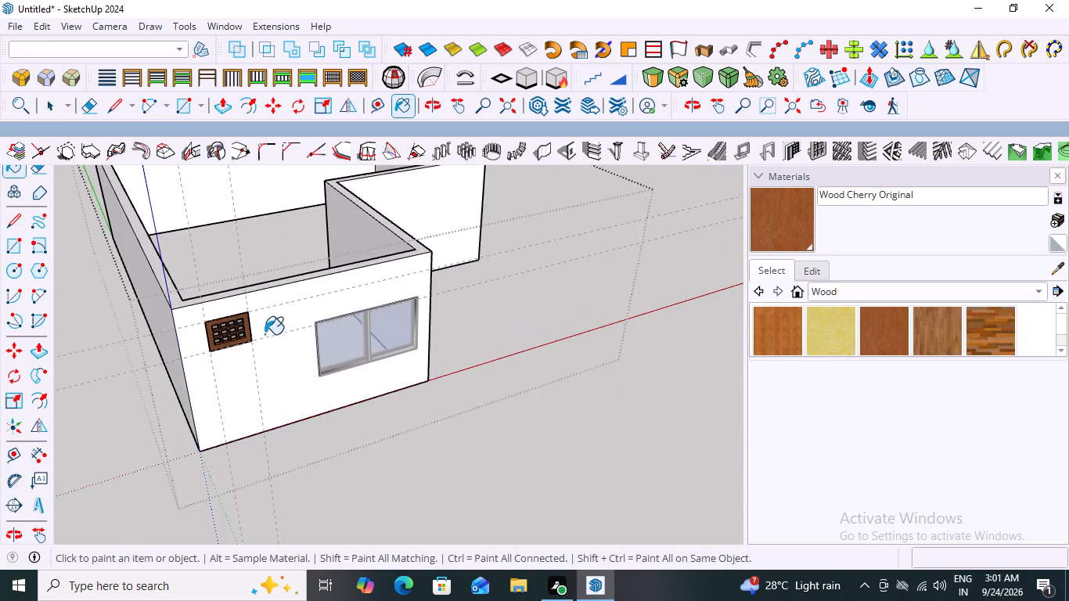
{"action": "scroll", "coordinate": [265, 334], "scroll_direction": "up", "scroll_amount": 3}
{"action": "middle_click_drag", "start_coordinate": [283, 412], "coordinate": [210, 363]}
{"action": "scroll", "coordinate": [175, 263], "scroll_direction": "up", "scroll_amount": 4}
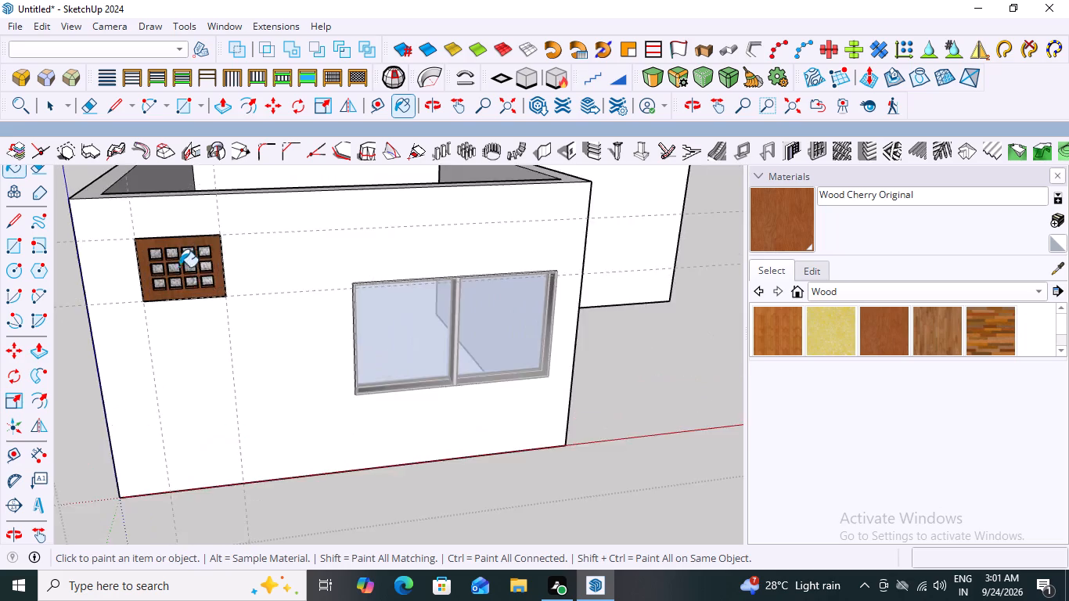
{"action": "scroll", "coordinate": [179, 267], "scroll_direction": "up", "scroll_amount": 8}
{"action": "scroll", "coordinate": [192, 288], "scroll_direction": "down", "scroll_amount": 13}
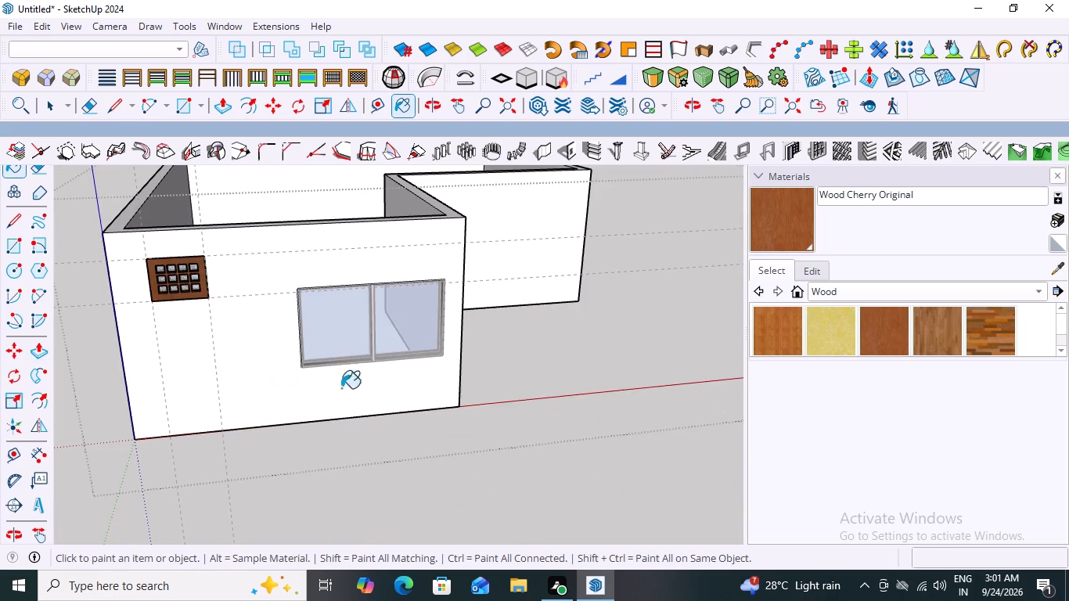
Stop painting and exit the building group's editing context.
{"action": "key", "text": "space"}
{"action": "double_click", "coordinate": [531, 369]}
{"action": "middle_click", "coordinate": [521, 372]}
{"action": "scroll", "coordinate": [502, 372], "scroll_direction": "down", "scroll_amount": 9}
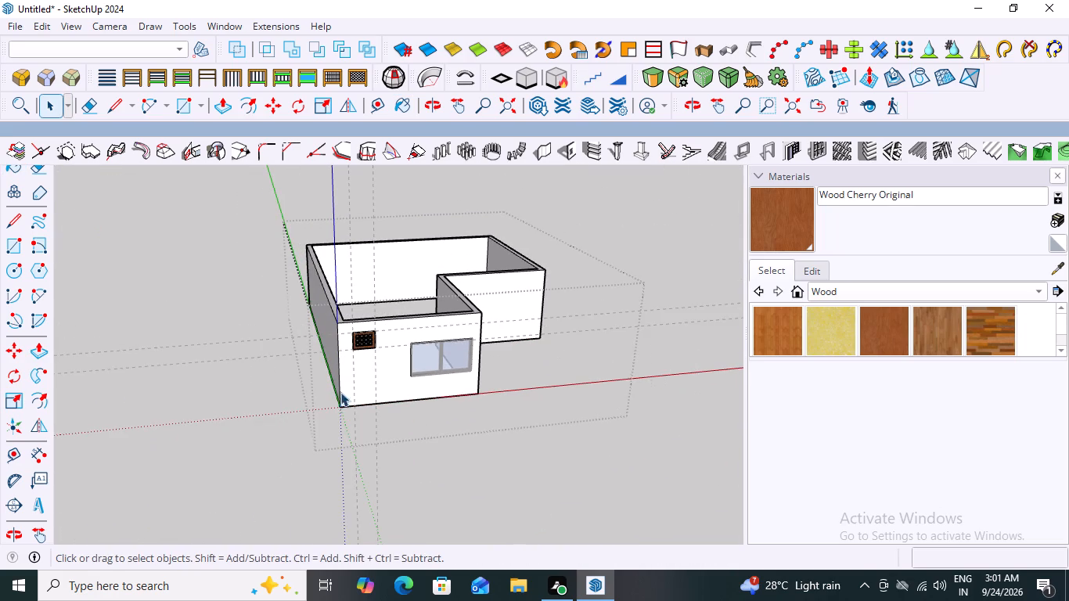
{"action": "double_click", "coordinate": [164, 245]}
{"action": "left_click", "coordinate": [165, 249]}
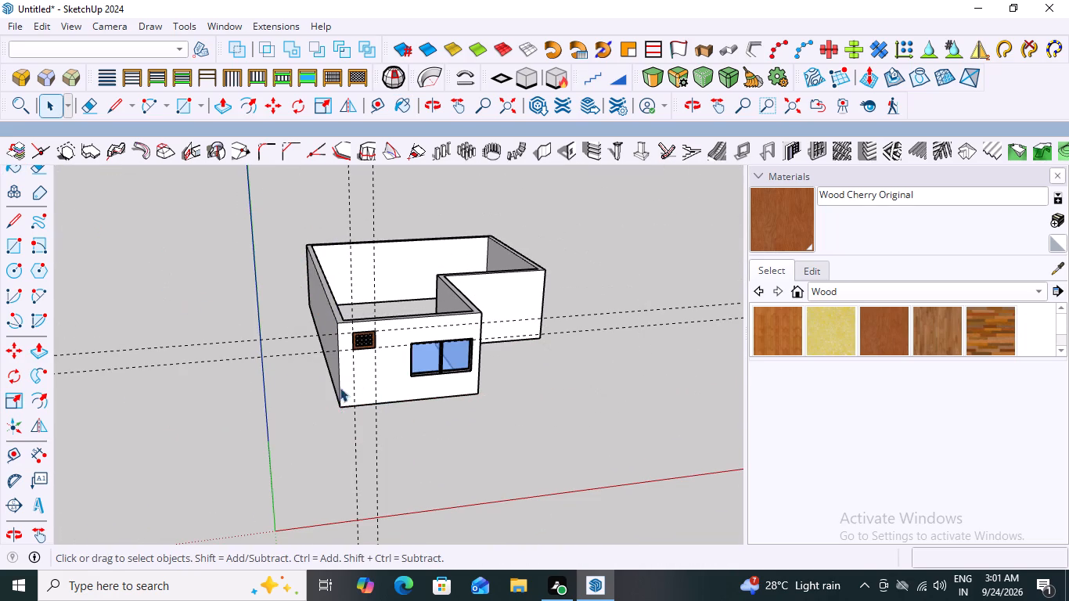
Examine the ventilator's wood frame, recesses and panes close up and from oblique angles.
{"action": "scroll", "coordinate": [351, 339], "scroll_direction": "up", "scroll_amount": 14}
{"action": "middle_click_drag", "start_coordinate": [413, 344], "coordinate": [347, 349]}
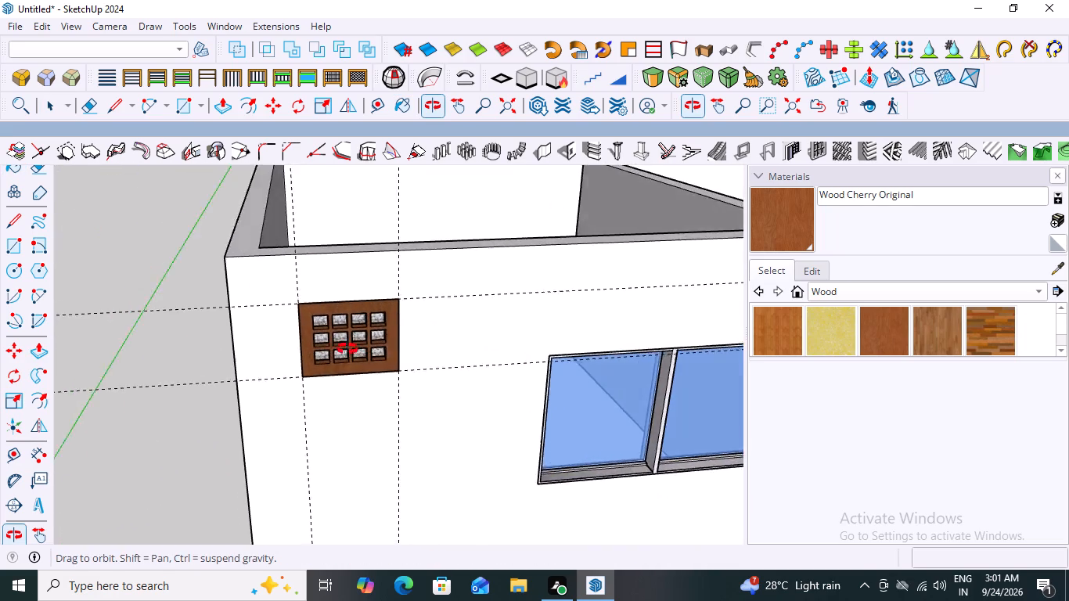
{"action": "middle_click_drag", "start_coordinate": [347, 349], "coordinate": [423, 291]}
{"action": "scroll", "coordinate": [311, 345], "scroll_direction": "up", "scroll_amount": 11}
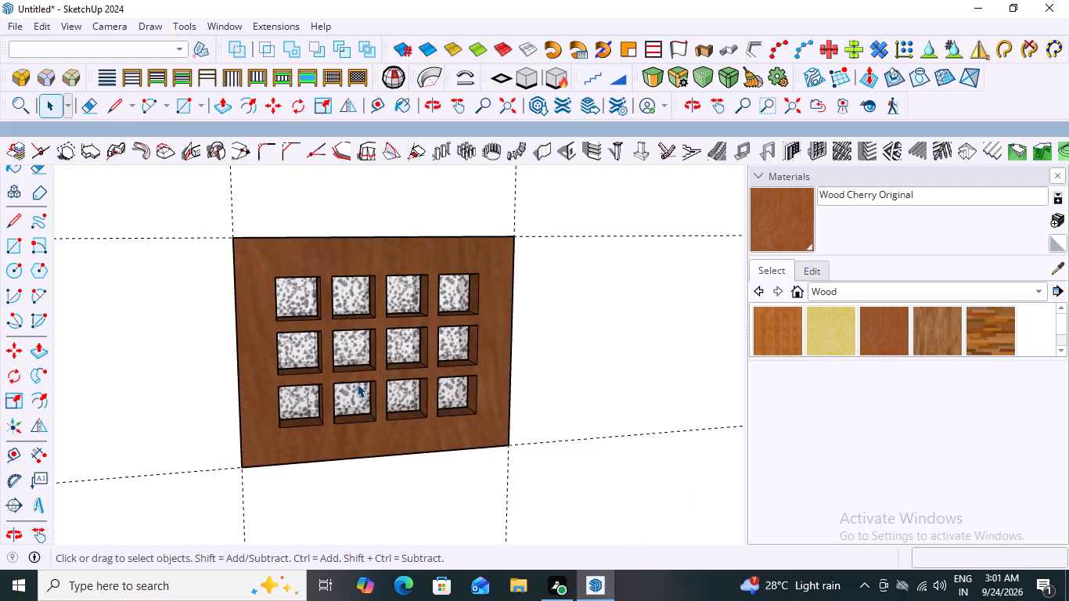
{"action": "scroll", "coordinate": [403, 388], "scroll_direction": "down", "scroll_amount": 2}
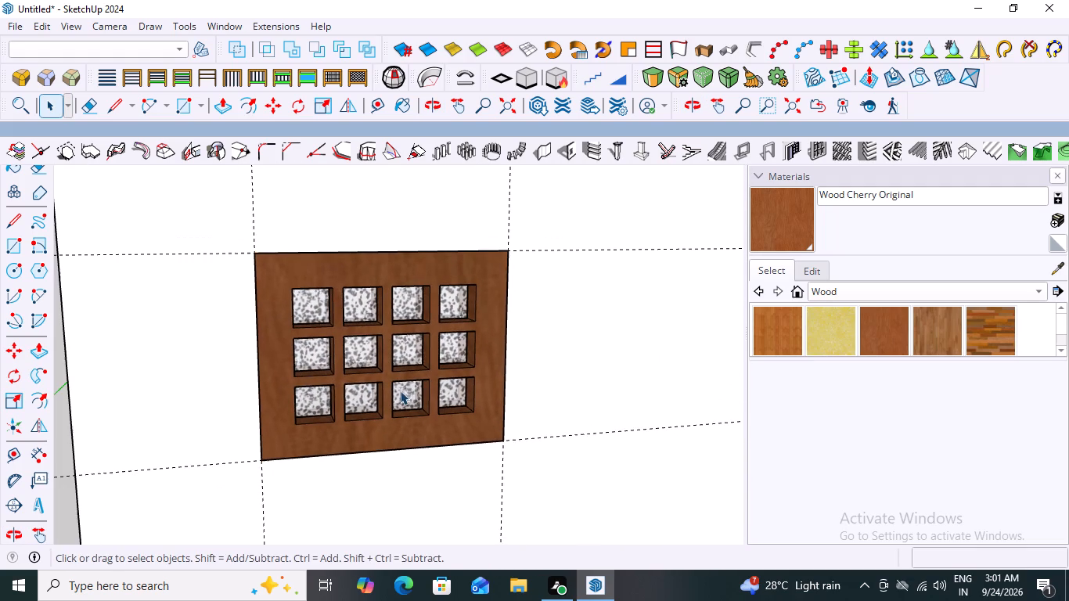
{"action": "scroll", "coordinate": [345, 395], "scroll_direction": "down", "scroll_amount": 8}
{"action": "middle_click_drag", "start_coordinate": [383, 401], "coordinate": [181, 401]}
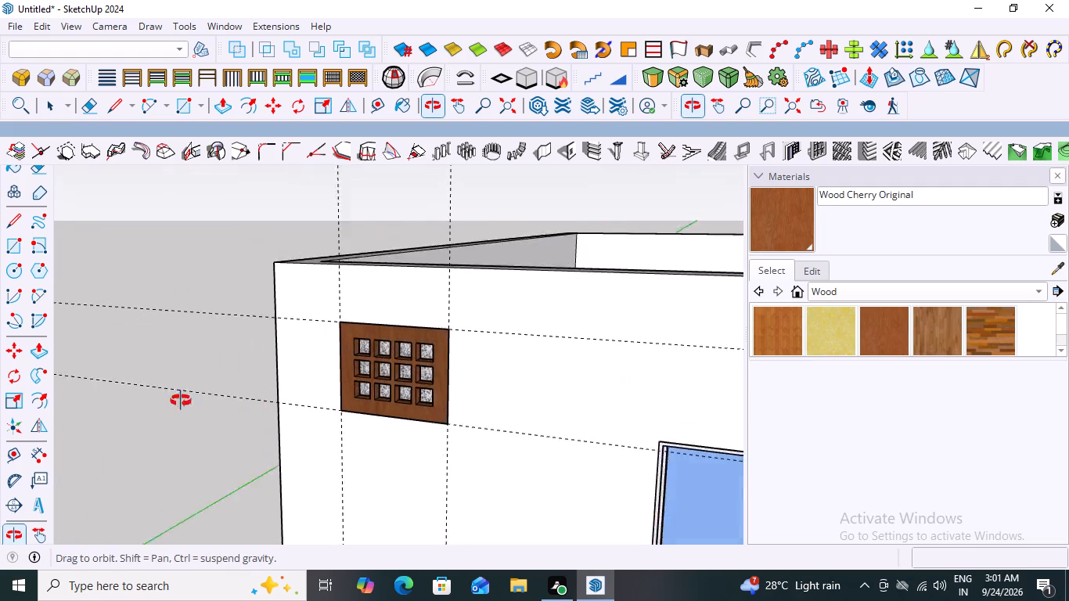
Examine the finished ventilator close up, and view it together with the window and the whole building exterior.
{"action": "middle_click_drag", "start_coordinate": [181, 401], "coordinate": [156, 395]}
{"action": "scroll", "coordinate": [372, 359], "scroll_direction": "up", "scroll_amount": 15}
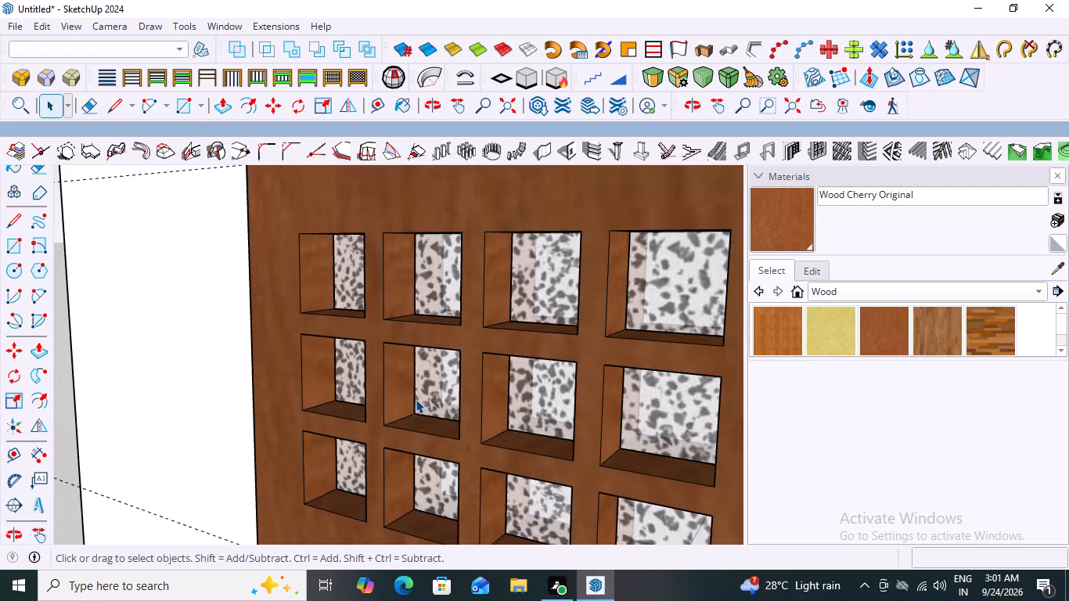
{"action": "scroll", "coordinate": [416, 399], "scroll_direction": "down", "scroll_amount": 15}
{"action": "middle_click_drag", "start_coordinate": [425, 430], "coordinate": [592, 454]}
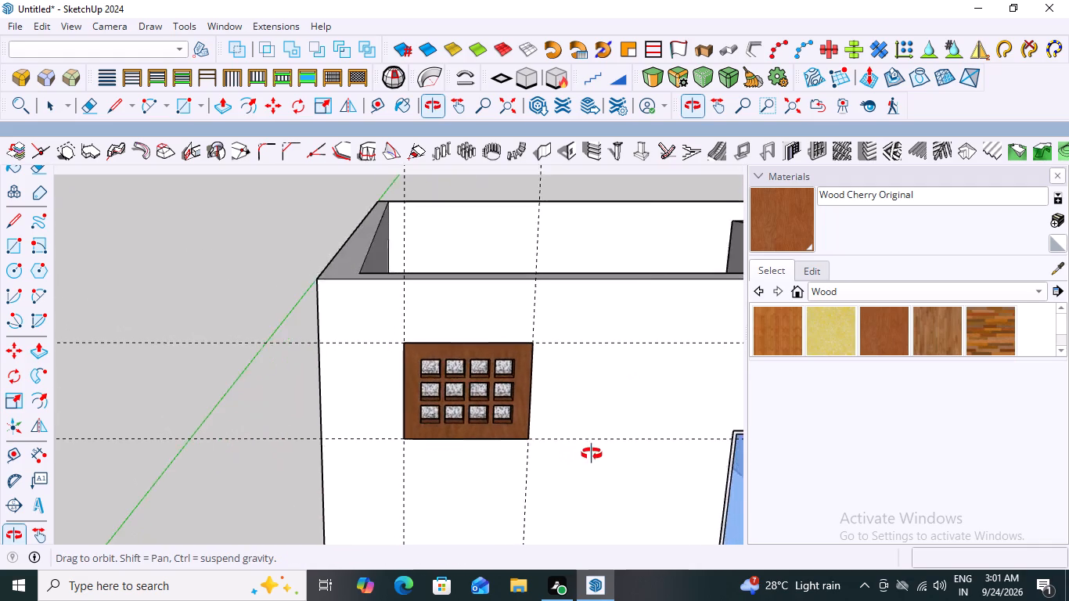
{"action": "middle_click_drag", "start_coordinate": [592, 454], "coordinate": [567, 422]}
{"action": "scroll", "coordinate": [507, 416], "scroll_direction": "up", "scroll_amount": 8}
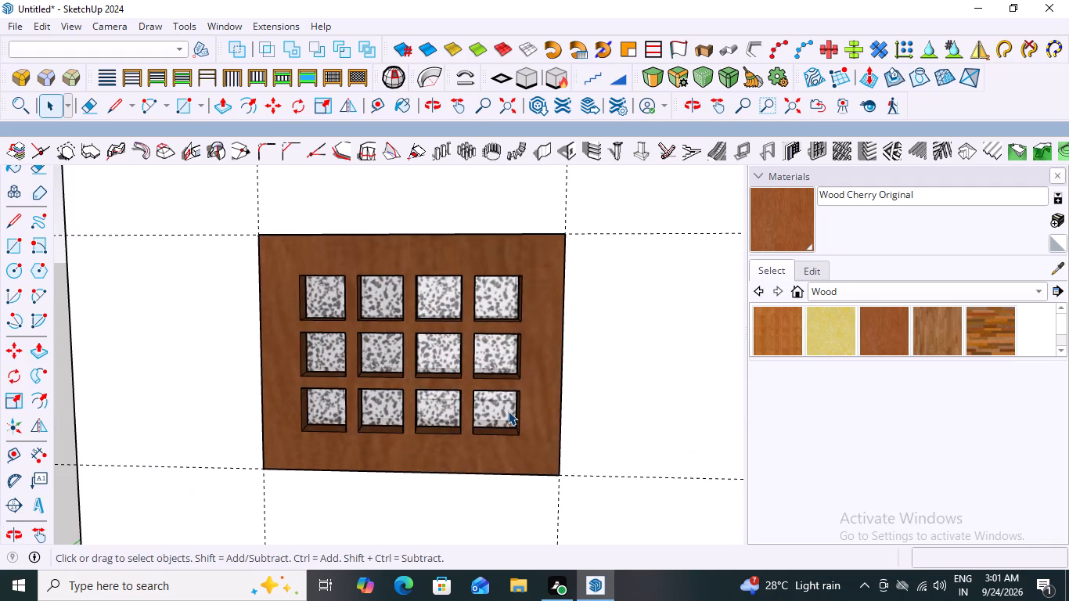
{"action": "scroll", "coordinate": [973, 323], "scroll_direction": "down", "scroll_amount": 3}
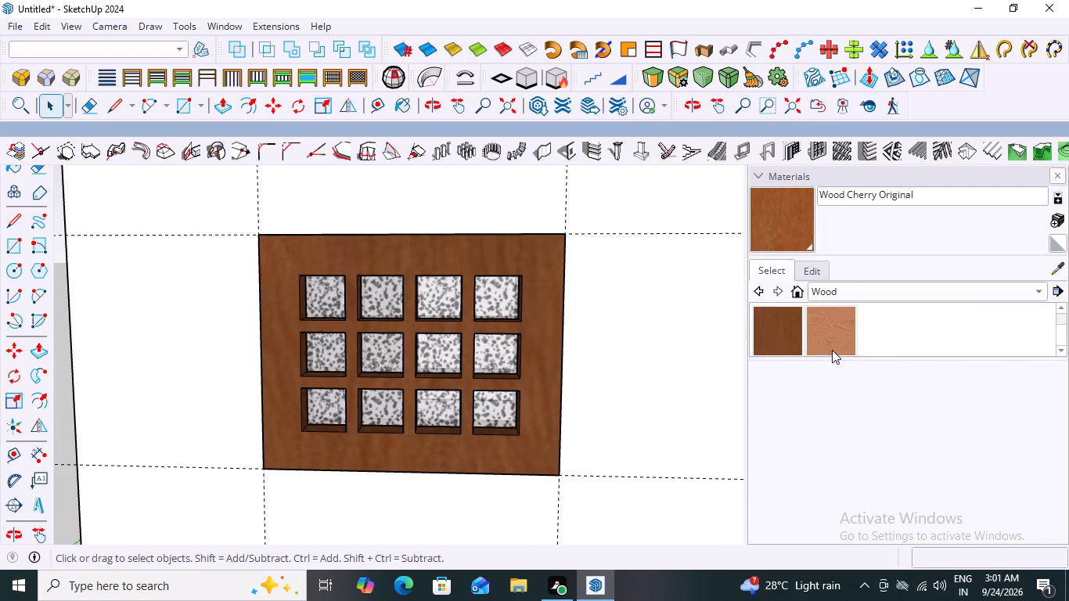
{"action": "scroll", "coordinate": [293, 380], "scroll_direction": "down", "scroll_amount": 19}
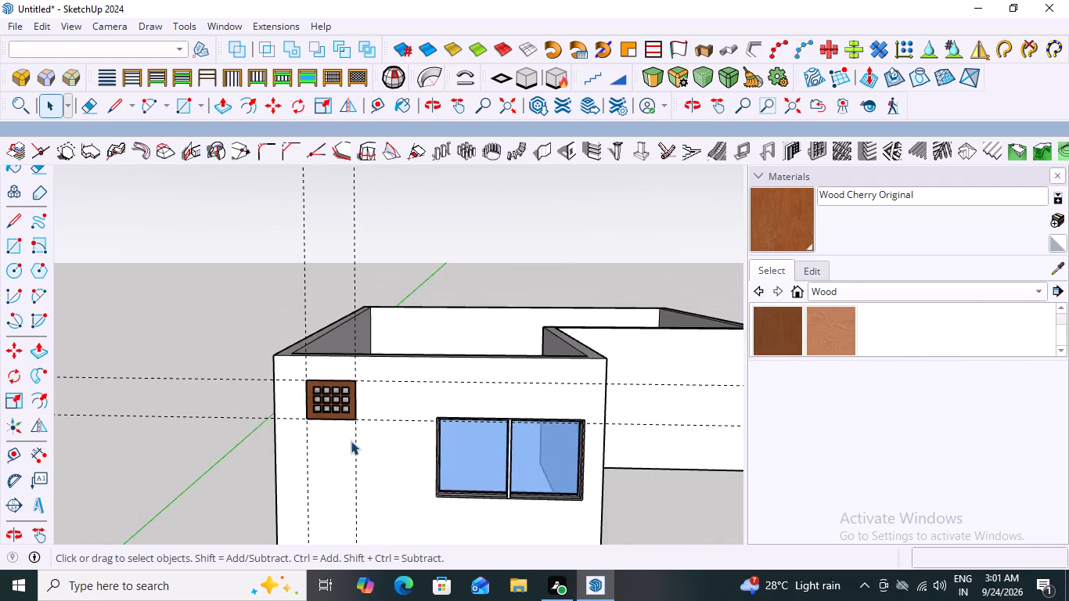
{"action": "middle_click_drag", "start_coordinate": [383, 473], "coordinate": [412, 481]}
{"action": "scroll", "coordinate": [412, 481], "scroll_direction": "down", "scroll_amount": 6}
{"action": "middle_click_drag", "start_coordinate": [426, 500], "coordinate": [425, 466]}
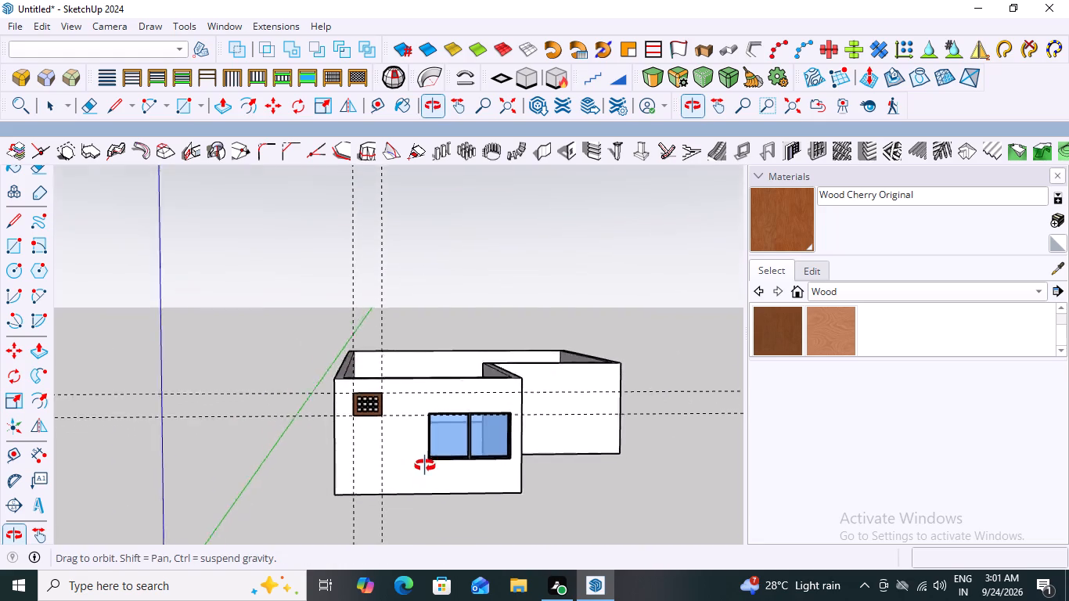
{"action": "middle_click_drag", "start_coordinate": [425, 466], "coordinate": [423, 464]}
{"action": "scroll", "coordinate": [499, 455], "scroll_direction": "up", "scroll_amount": 7}
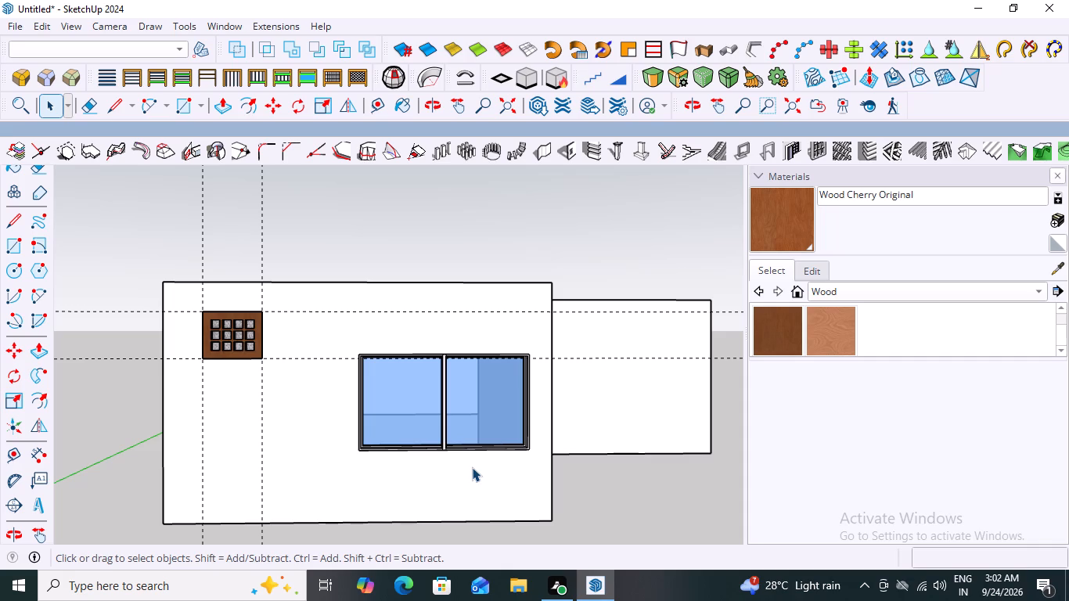
Delete all the dashed guide lines in the model.
{"action": "key", "text": "space"}
{"action": "left_click", "coordinate": [410, 232]}
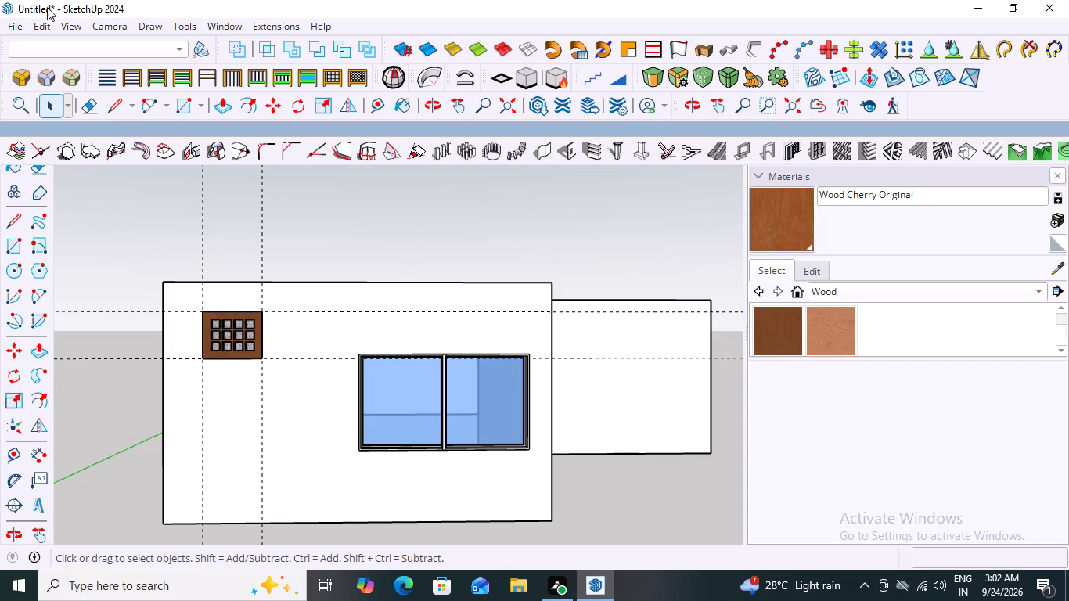
{"action": "left_click", "coordinate": [38, 24]}
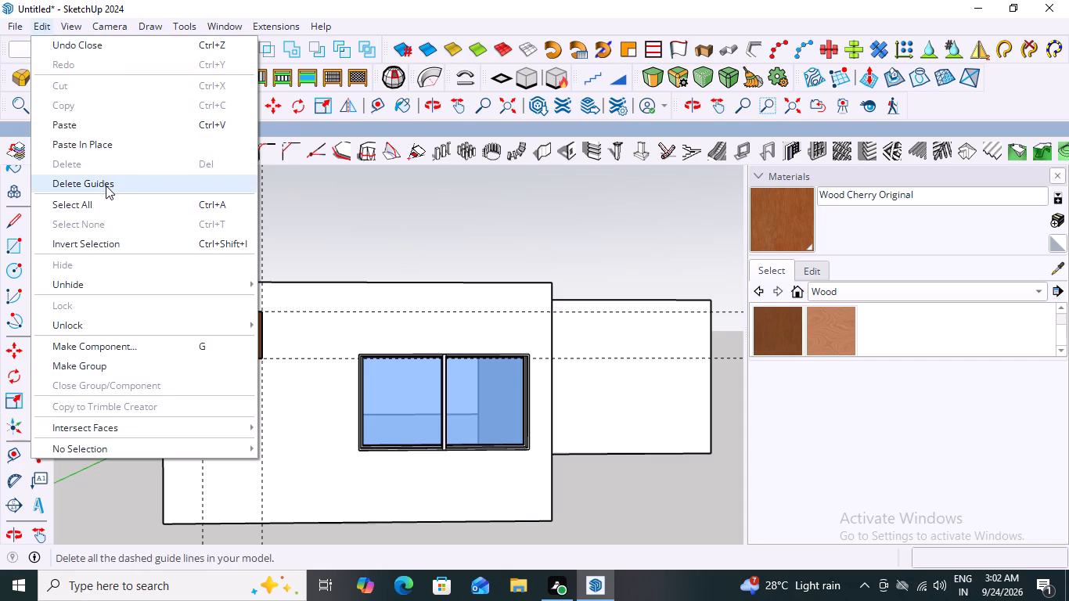
{"action": "left_click", "coordinate": [106, 185]}
{"action": "scroll", "coordinate": [255, 239], "scroll_direction": "down", "scroll_amount": 3}
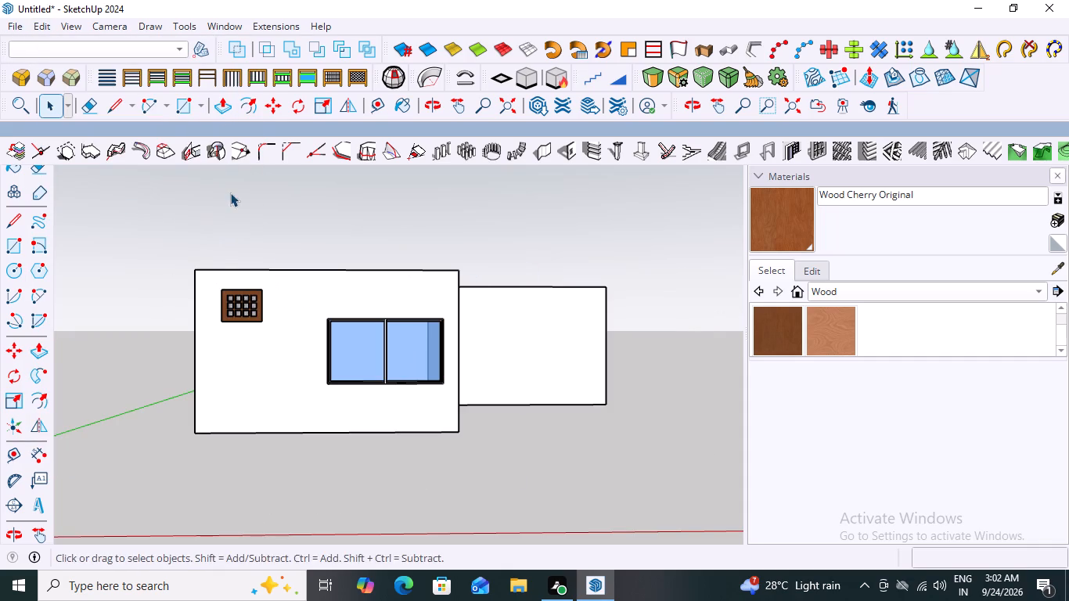
{"action": "scroll", "coordinate": [232, 203], "scroll_direction": "up", "scroll_amount": 2}
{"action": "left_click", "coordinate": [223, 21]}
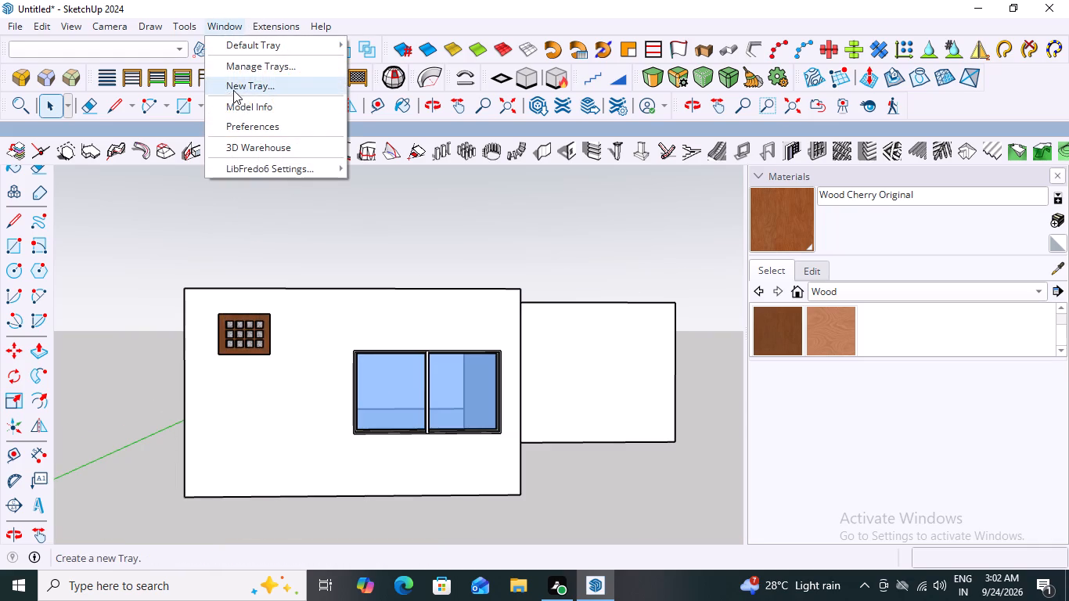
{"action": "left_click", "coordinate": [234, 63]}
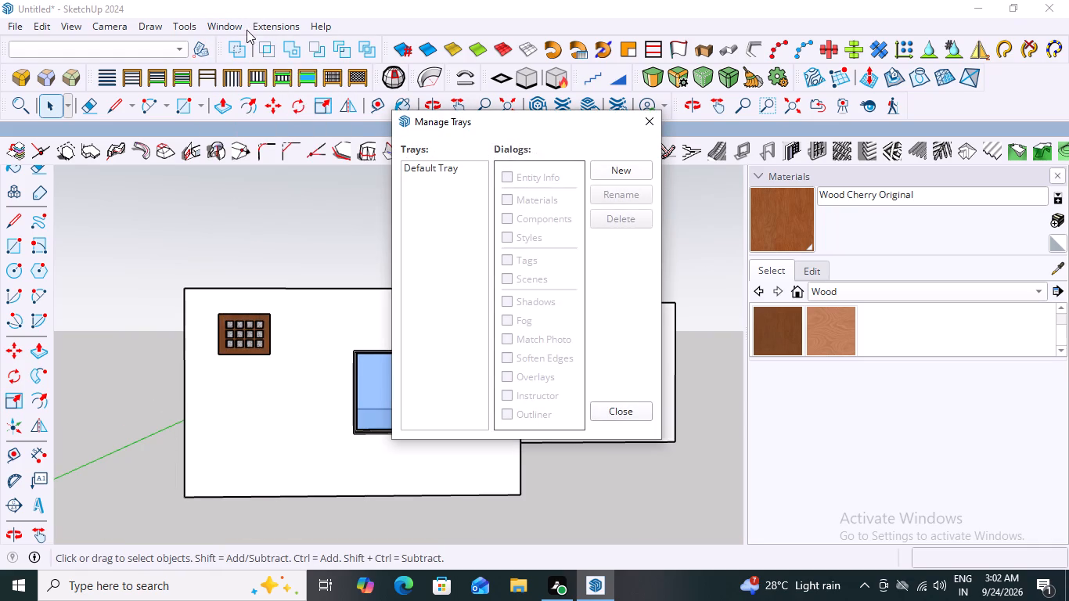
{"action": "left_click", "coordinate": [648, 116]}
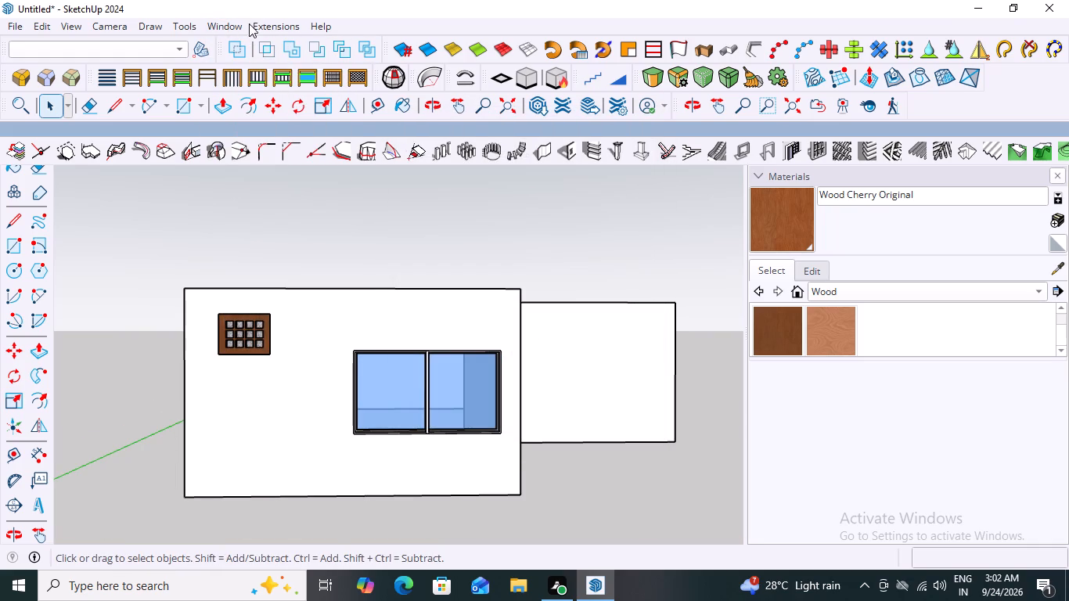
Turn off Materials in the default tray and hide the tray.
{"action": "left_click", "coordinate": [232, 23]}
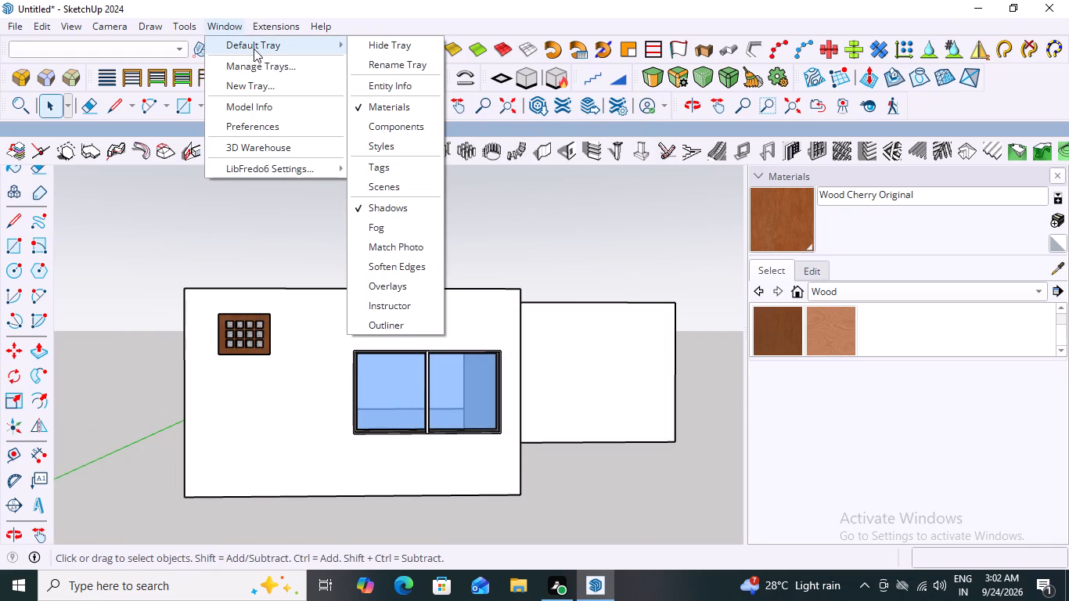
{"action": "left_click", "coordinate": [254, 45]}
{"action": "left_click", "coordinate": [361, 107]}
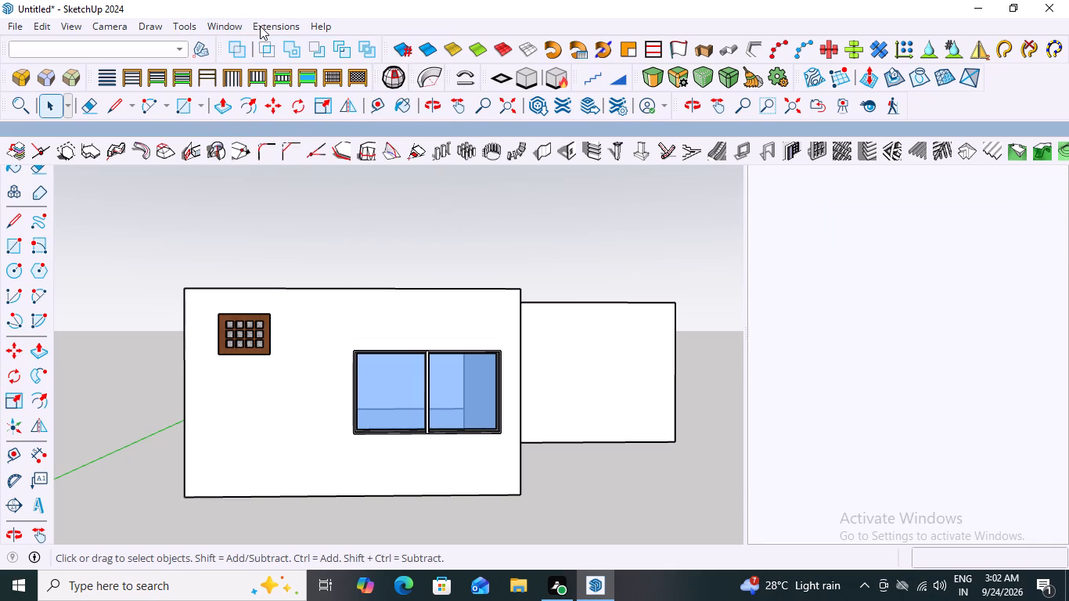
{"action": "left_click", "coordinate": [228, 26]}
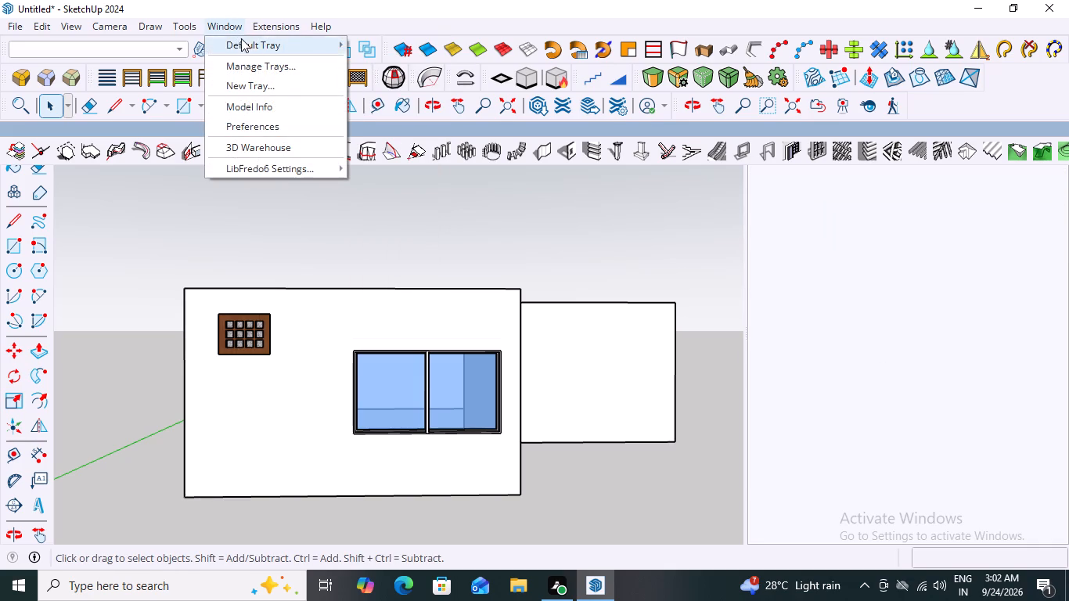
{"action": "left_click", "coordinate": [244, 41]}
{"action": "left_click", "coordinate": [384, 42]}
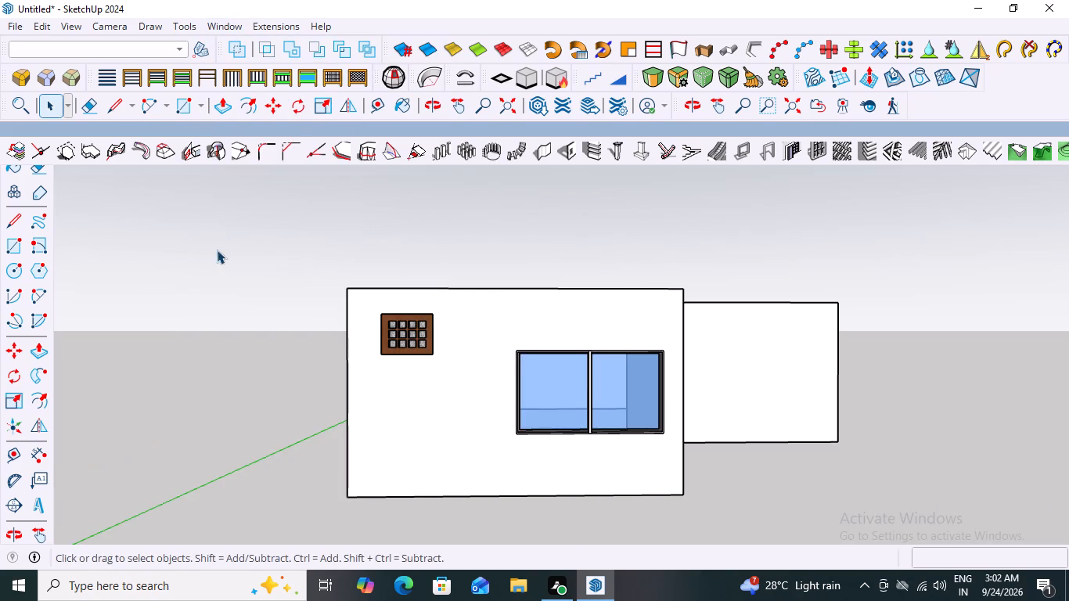
Open the front wall's sliding window for editing down to its frame geometry, and select the left bay's bottom inner frame face.
{"action": "scroll", "coordinate": [233, 268], "scroll_direction": "down", "scroll_amount": 1}
{"action": "scroll", "coordinate": [278, 322], "scroll_direction": "down", "scroll_amount": 6}
{"action": "middle_click_drag", "start_coordinate": [376, 344], "coordinate": [391, 377]}
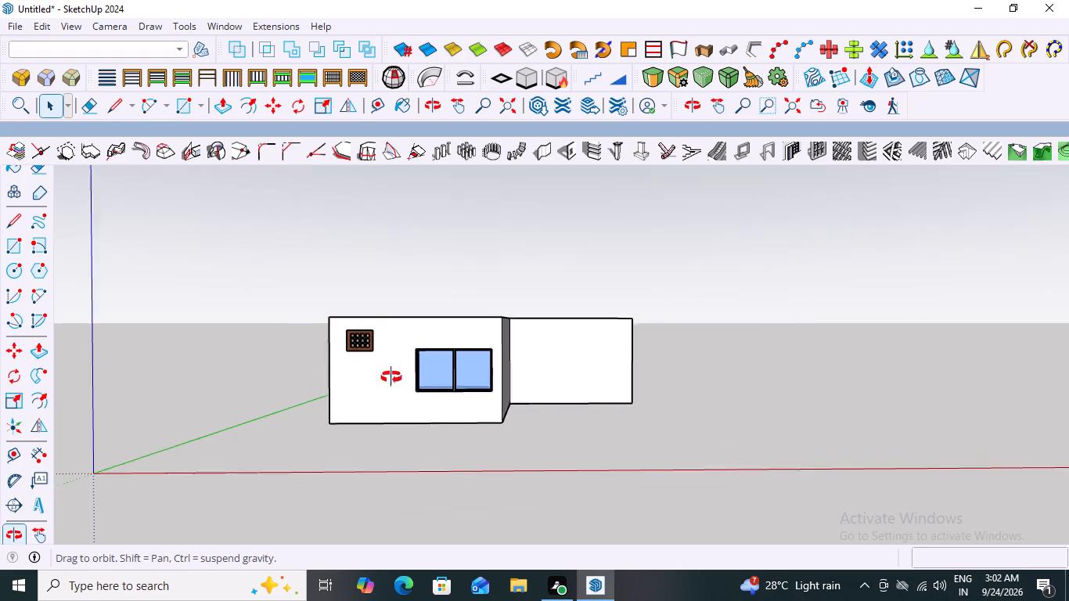
{"action": "middle_click_drag", "start_coordinate": [391, 377], "coordinate": [412, 399]}
{"action": "scroll", "coordinate": [412, 401], "scroll_direction": "up", "scroll_amount": 6}
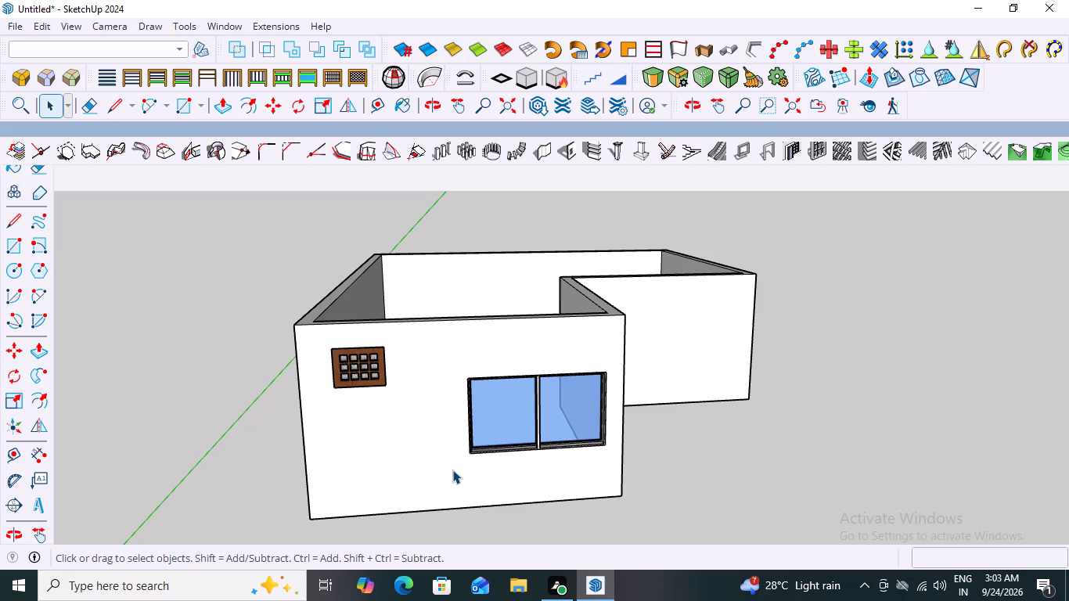
{"action": "scroll", "coordinate": [555, 427], "scroll_direction": "up", "scroll_amount": 4}
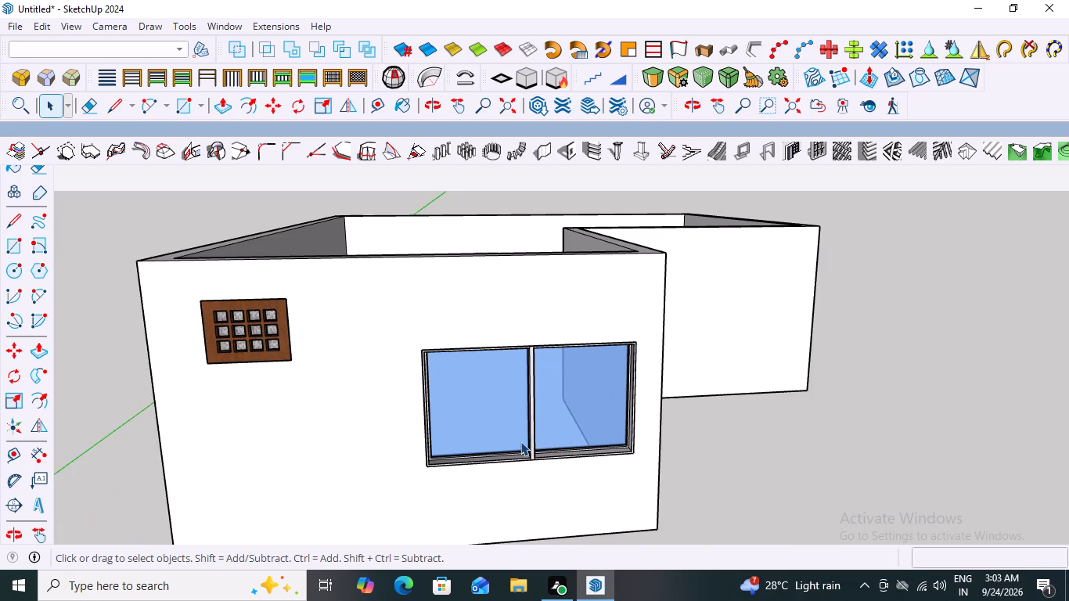
{"action": "scroll", "coordinate": [477, 416], "scroll_direction": "up", "scroll_amount": 5}
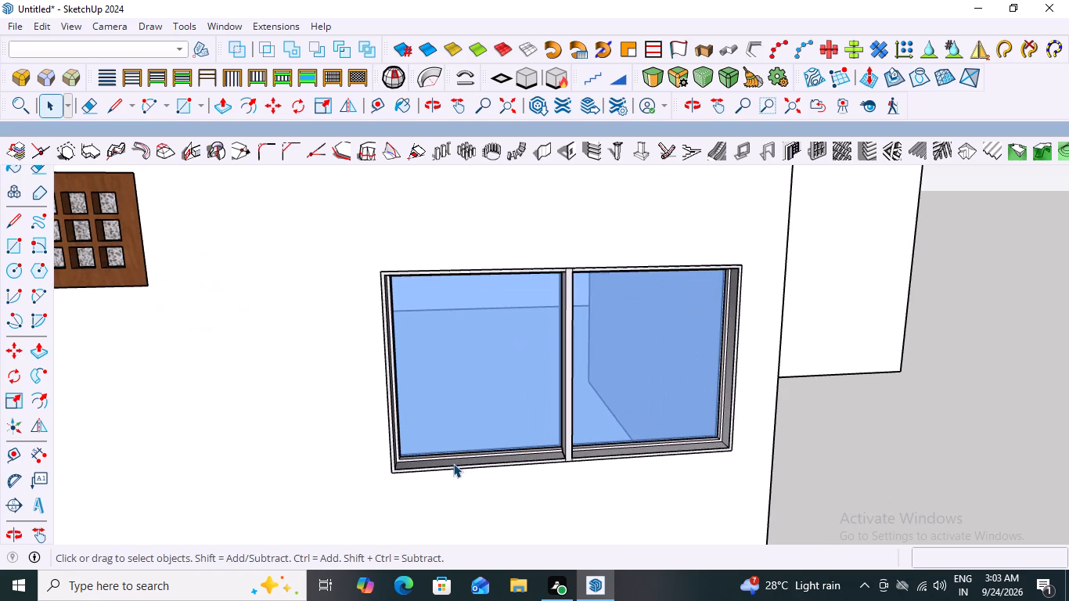
{"action": "triple_click", "coordinate": [453, 463]}
{"action": "double_click", "coordinate": [453, 463]}
{"action": "left_click", "coordinate": [453, 464]}
{"action": "scroll", "coordinate": [453, 464], "scroll_direction": "up", "scroll_amount": 1}
{"action": "left_click", "coordinate": [453, 464]}
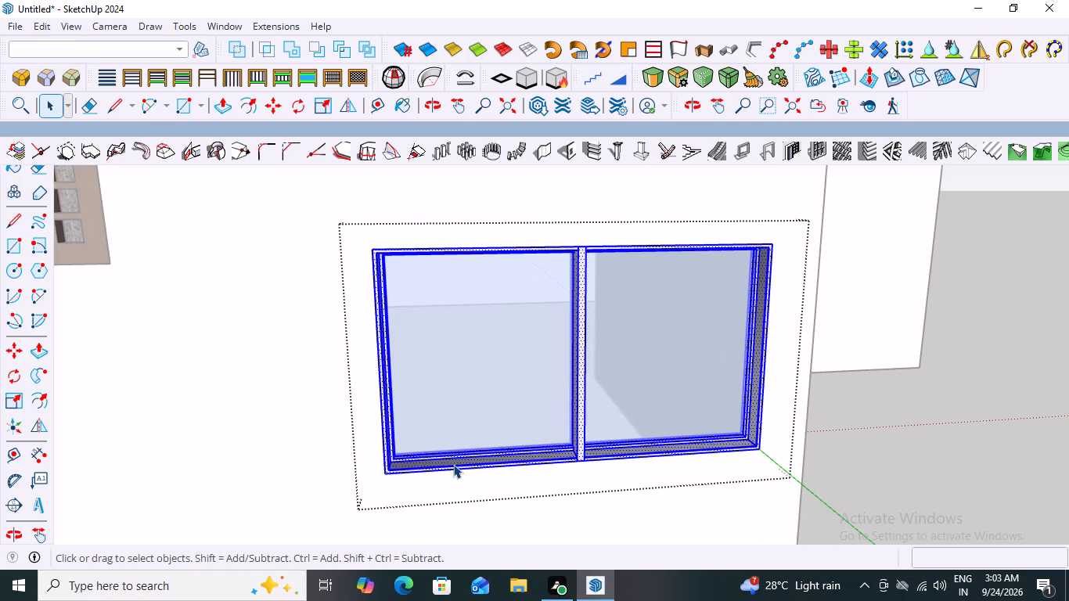
{"action": "scroll", "coordinate": [631, 480], "scroll_direction": "up", "scroll_amount": 4}
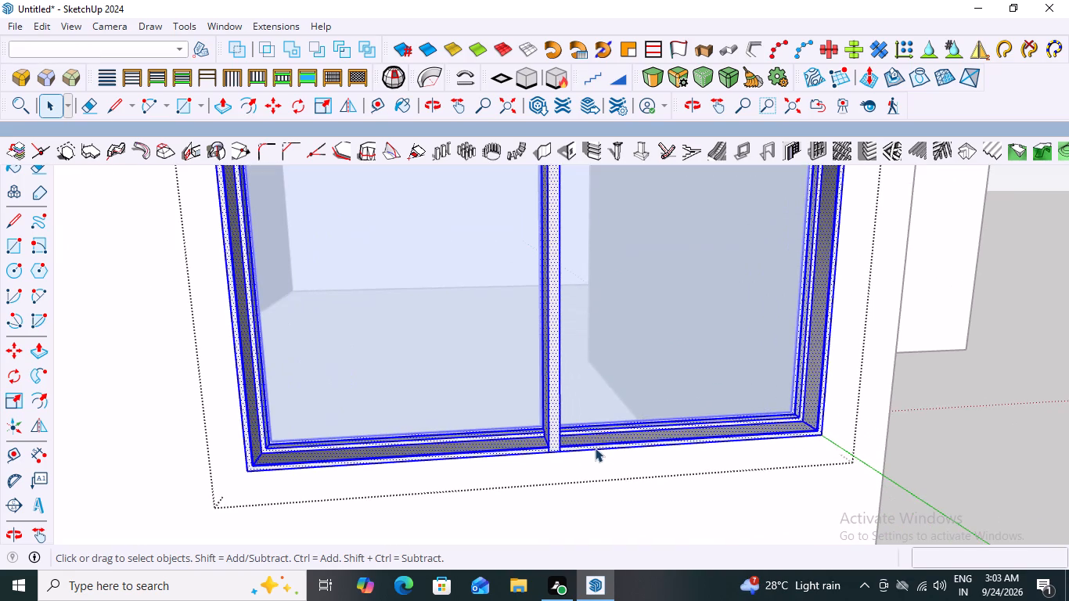
{"action": "left_click", "coordinate": [514, 442]}
{"action": "left_click", "coordinate": [514, 442]}
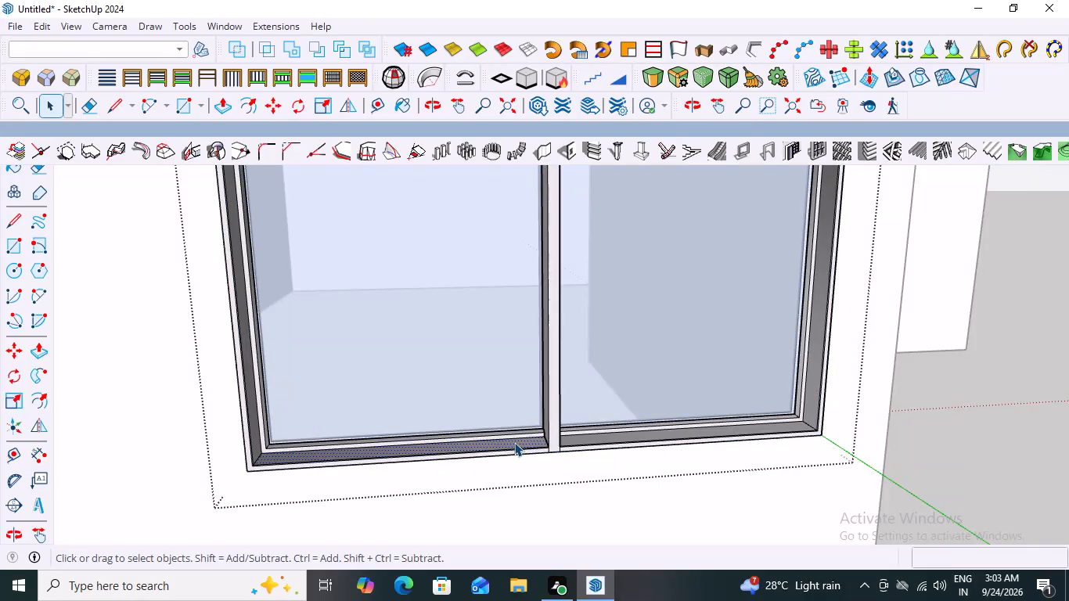
{"action": "scroll", "coordinate": [470, 444], "scroll_direction": "down", "scroll_amount": 5}
{"action": "scroll", "coordinate": [503, 453], "scroll_direction": "up", "scroll_amount": 3}
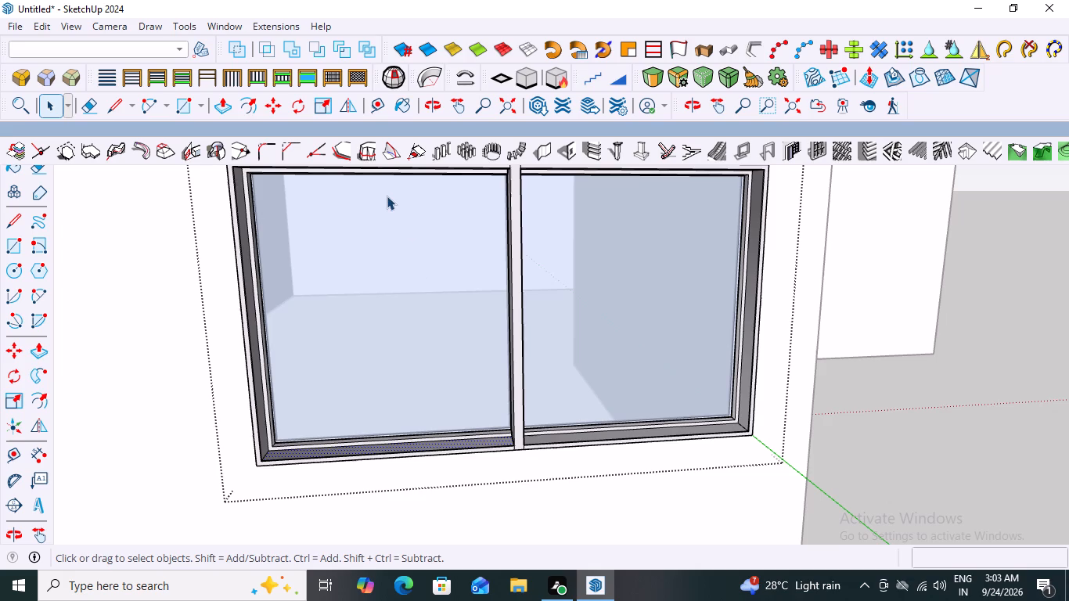
Bring back Materials and create a new material from Wood Cherry Original, darkened to a very dark brown.
{"action": "left_click", "coordinate": [273, 23]}
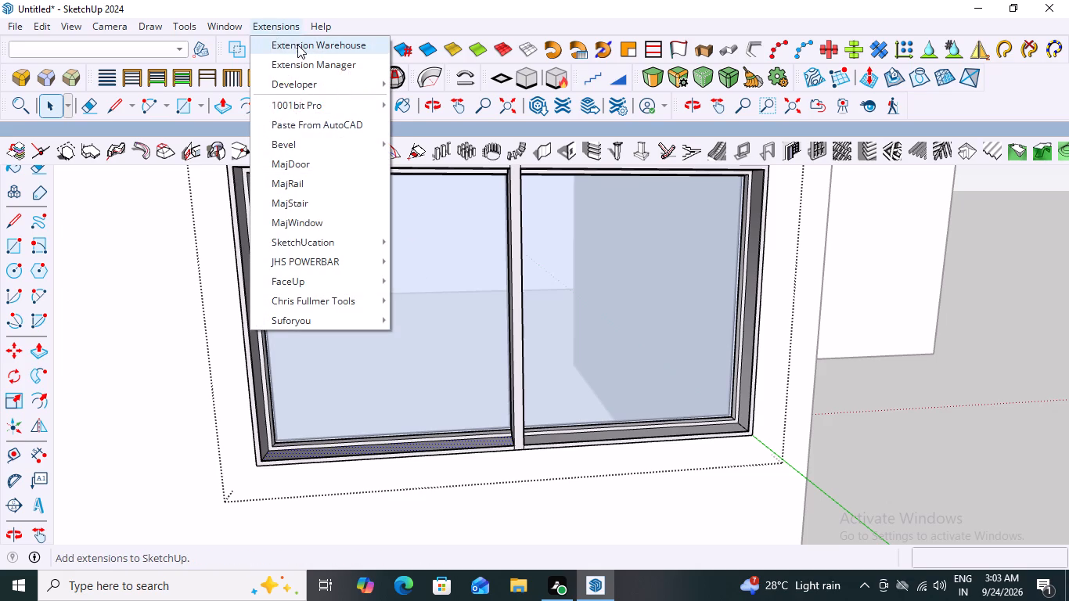
{"action": "left_click", "coordinate": [228, 20]}
{"action": "left_click", "coordinate": [231, 27]}
{"action": "left_click", "coordinate": [273, 51]}
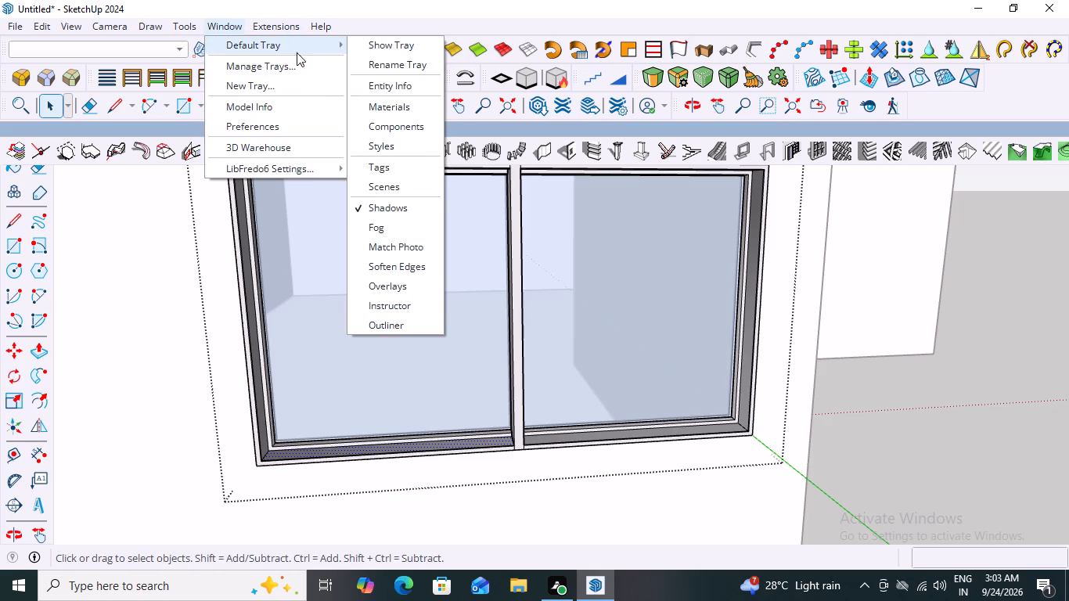
{"action": "left_click", "coordinate": [401, 103]}
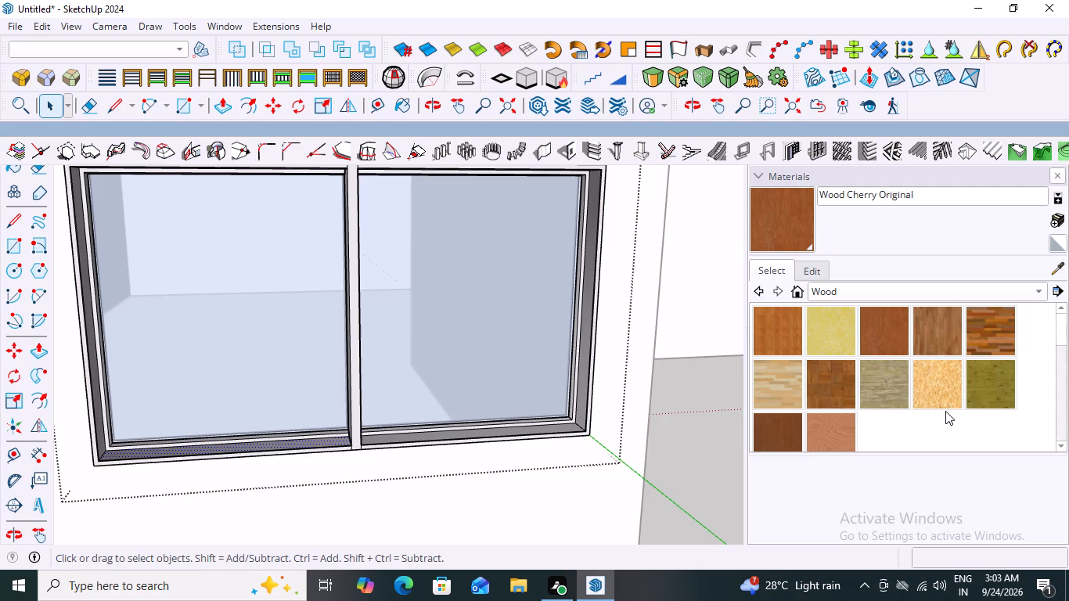
{"action": "scroll", "coordinate": [961, 393], "scroll_direction": "down", "scroll_amount": 2}
{"action": "scroll", "coordinate": [969, 384], "scroll_direction": "up", "scroll_amount": 11}
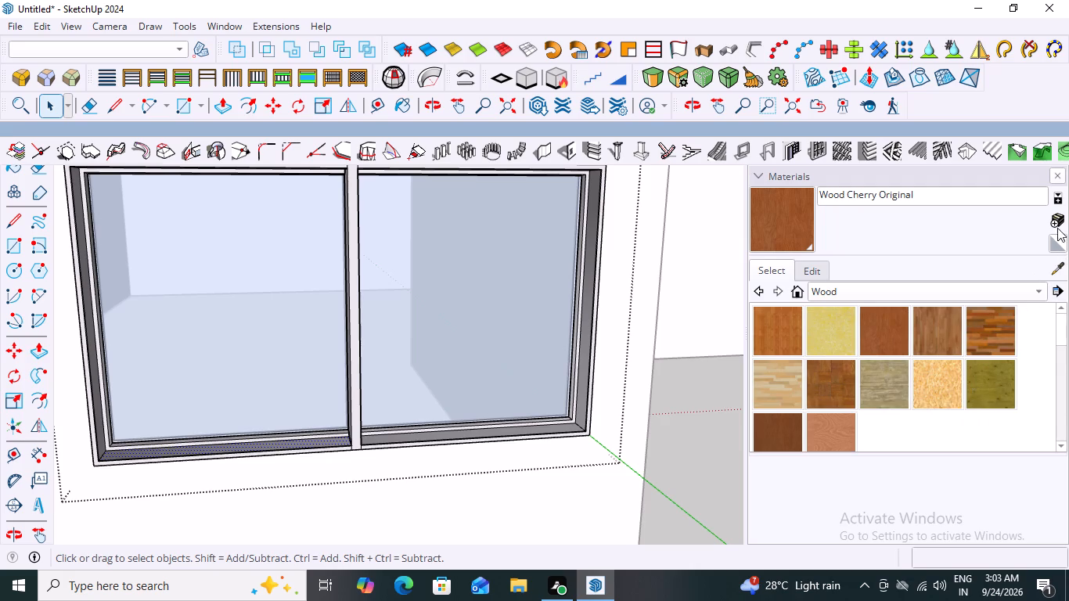
{"action": "left_click", "coordinate": [1057, 215]}
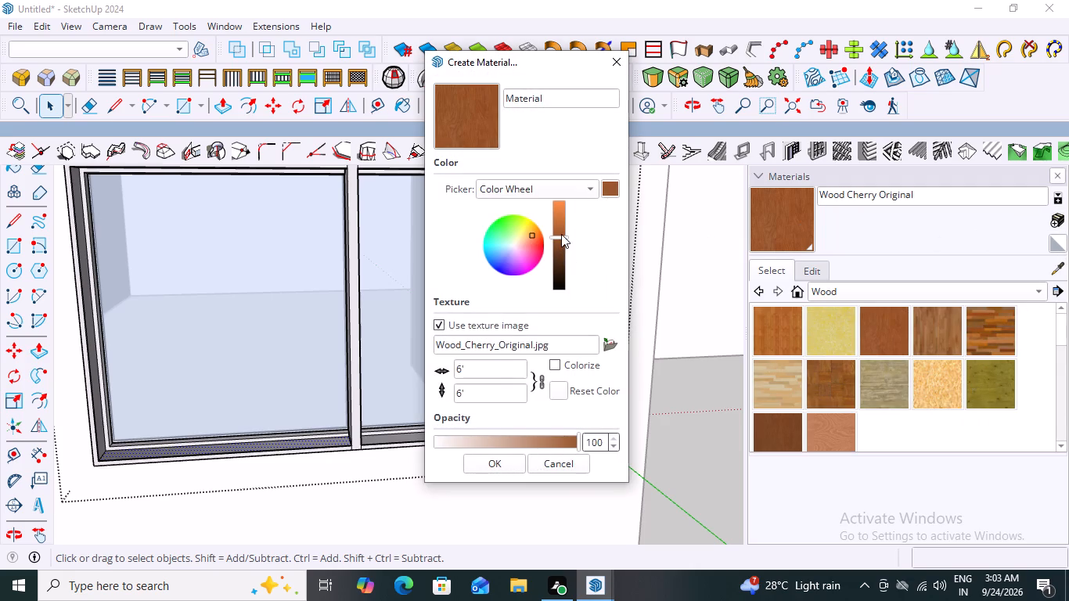
{"action": "left_click_drag", "start_coordinate": [561, 234], "coordinate": [570, 274]}
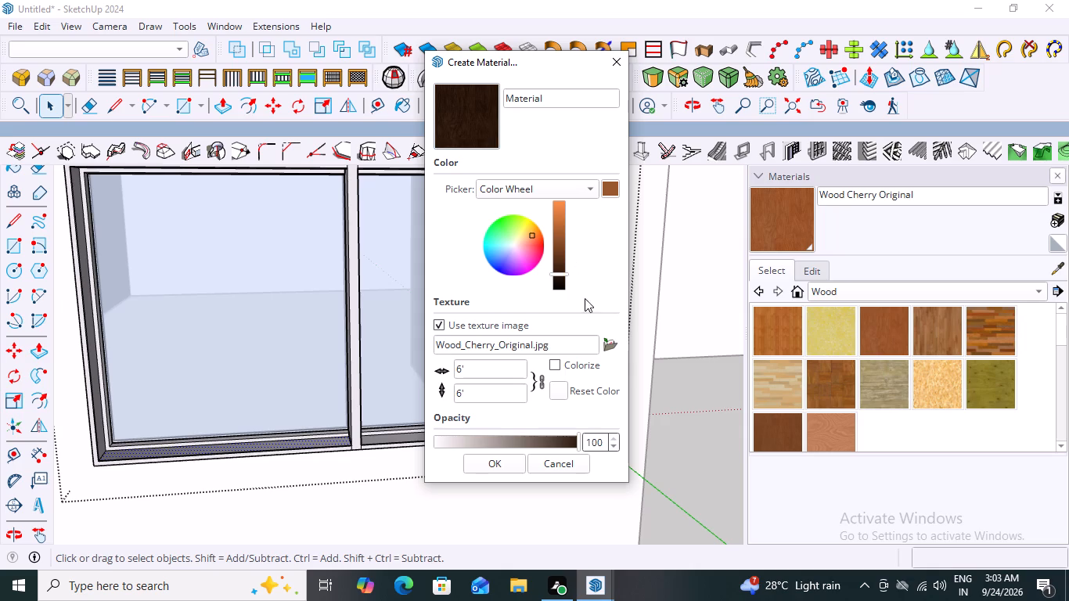
{"action": "left_click", "coordinate": [493, 462]}
Create the dark brown wood material and paint both bays' bottom inner faces and the outer left and right jambs' inner faces.
{"action": "scroll", "coordinate": [340, 443], "scroll_direction": "up", "scroll_amount": 2}
{"action": "left_click", "coordinate": [319, 441]}
{"action": "scroll", "coordinate": [350, 466], "scroll_direction": "down", "scroll_amount": 4}
{"action": "scroll", "coordinate": [322, 476], "scroll_direction": "up", "scroll_amount": 4}
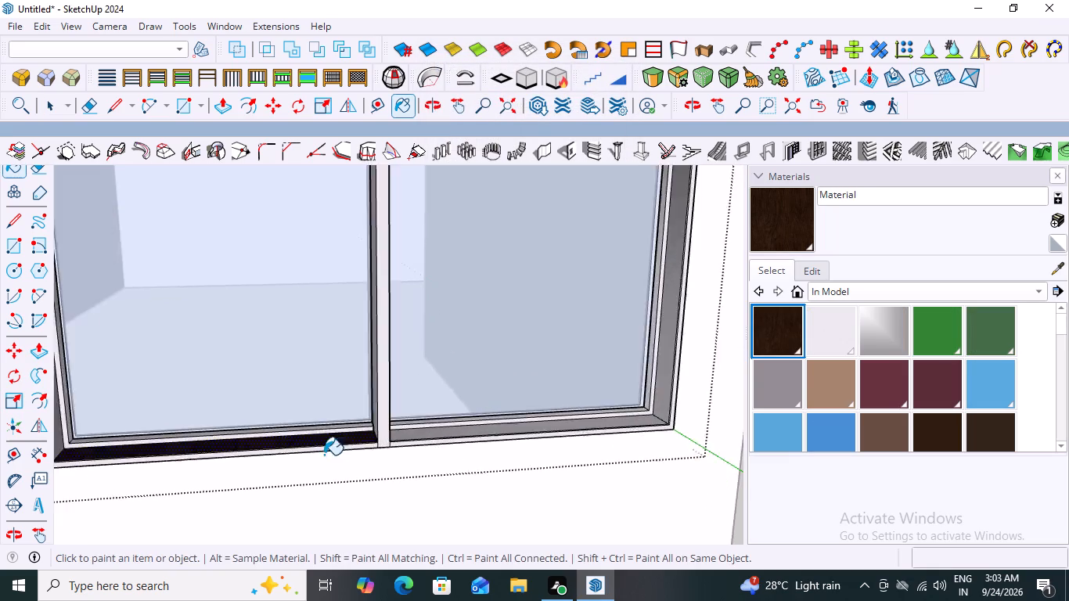
{"action": "scroll", "coordinate": [324, 455], "scroll_direction": "up", "scroll_amount": 8}
{"action": "left_click", "coordinate": [513, 415]}
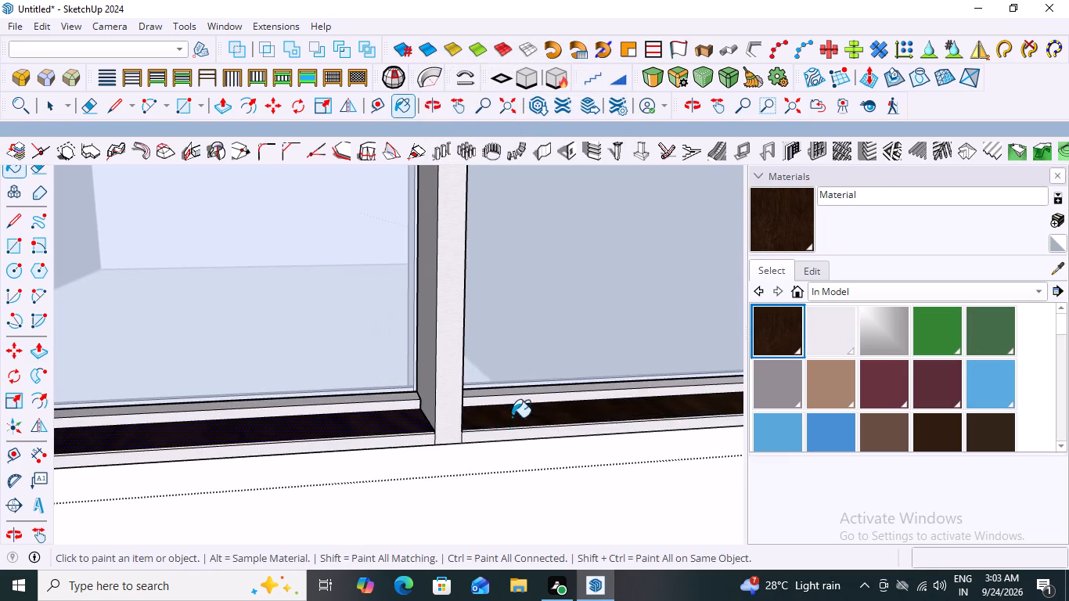
{"action": "scroll", "coordinate": [456, 438], "scroll_direction": "down", "scroll_amount": 14}
{"action": "scroll", "coordinate": [554, 400], "scroll_direction": "up", "scroll_amount": 7}
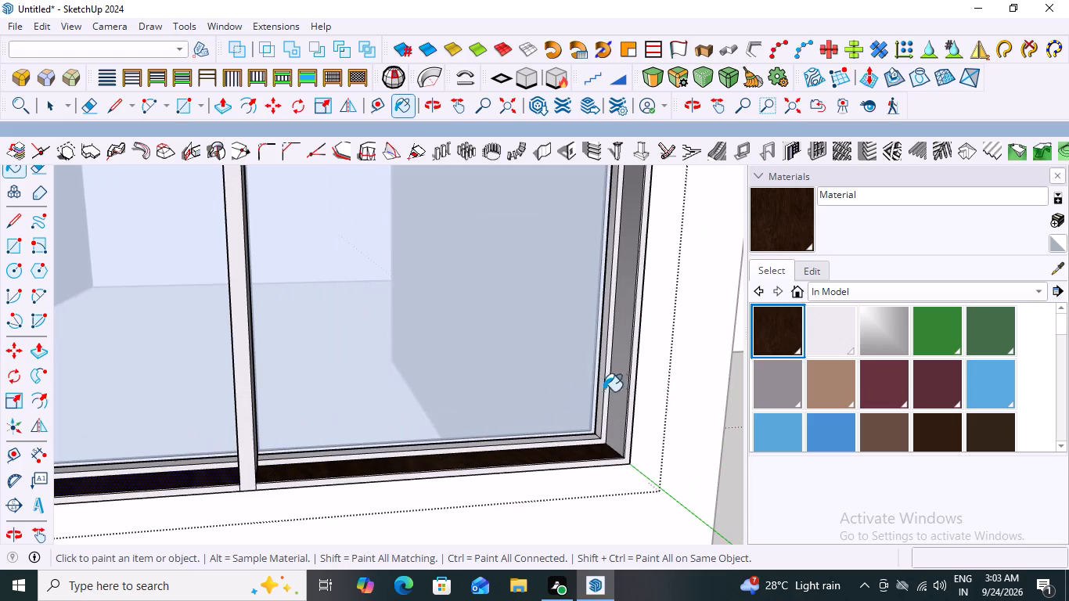
{"action": "left_click", "coordinate": [614, 398]}
{"action": "scroll", "coordinate": [599, 426], "scroll_direction": "down", "scroll_amount": 6}
{"action": "middle_click_drag", "start_coordinate": [365, 475], "coordinate": [217, 478]}
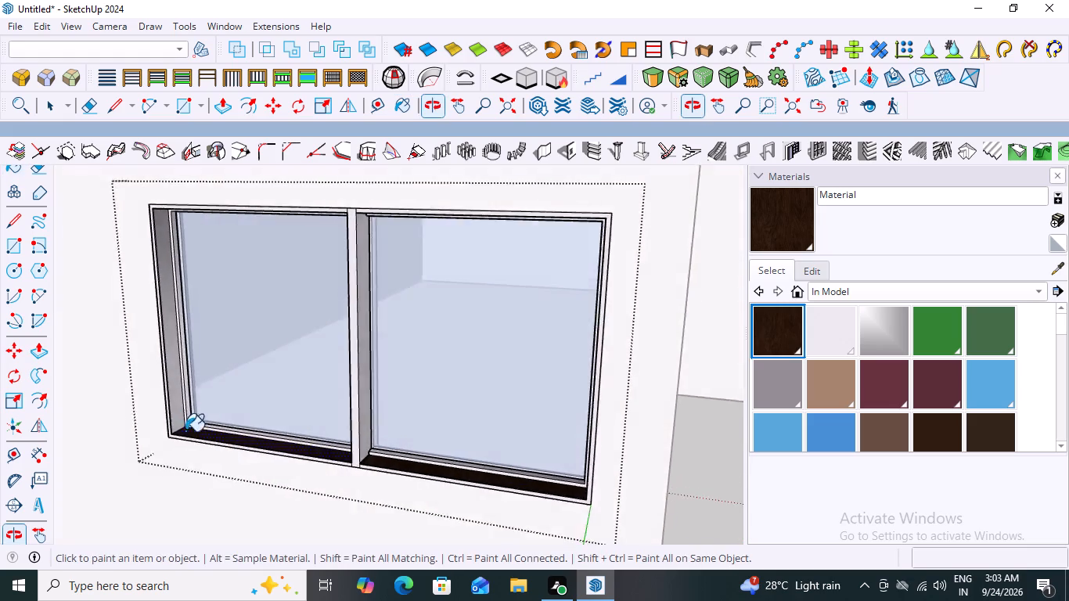
{"action": "scroll", "coordinate": [183, 401], "scroll_direction": "up", "scroll_amount": 3}
{"action": "left_click", "coordinate": [175, 395]}
{"action": "scroll", "coordinate": [197, 430], "scroll_direction": "down", "scroll_amount": 2}
Paint the top inner frame face of the window's right bay with the dark wood material.
{"action": "middle_click_drag", "start_coordinate": [232, 485], "coordinate": [393, 408]}
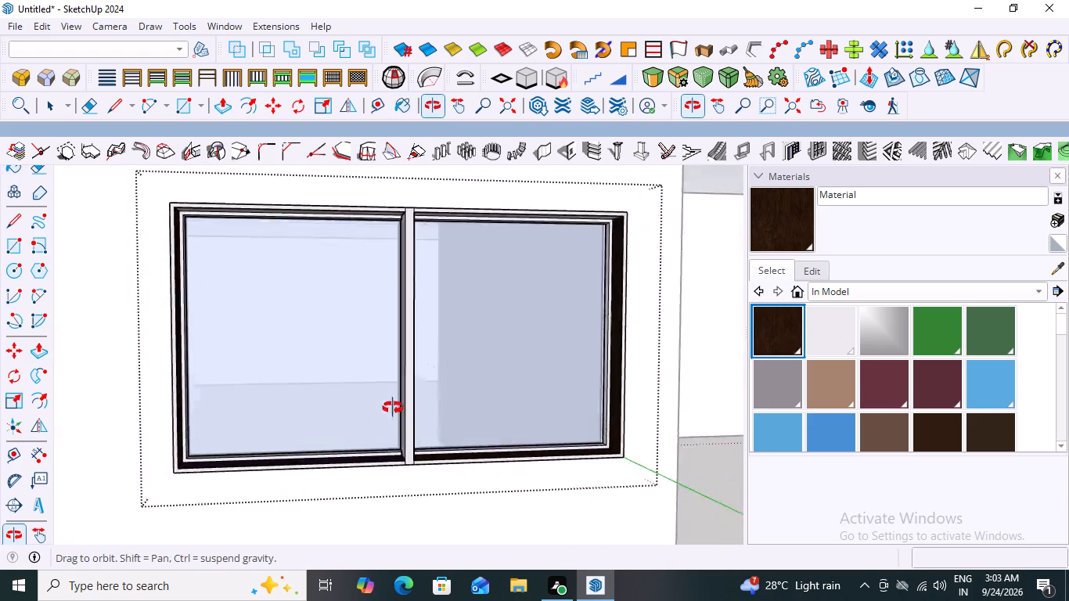
{"action": "middle_click_drag", "start_coordinate": [393, 408], "coordinate": [405, 387]}
{"action": "scroll", "coordinate": [520, 217], "scroll_direction": "up", "scroll_amount": 6}
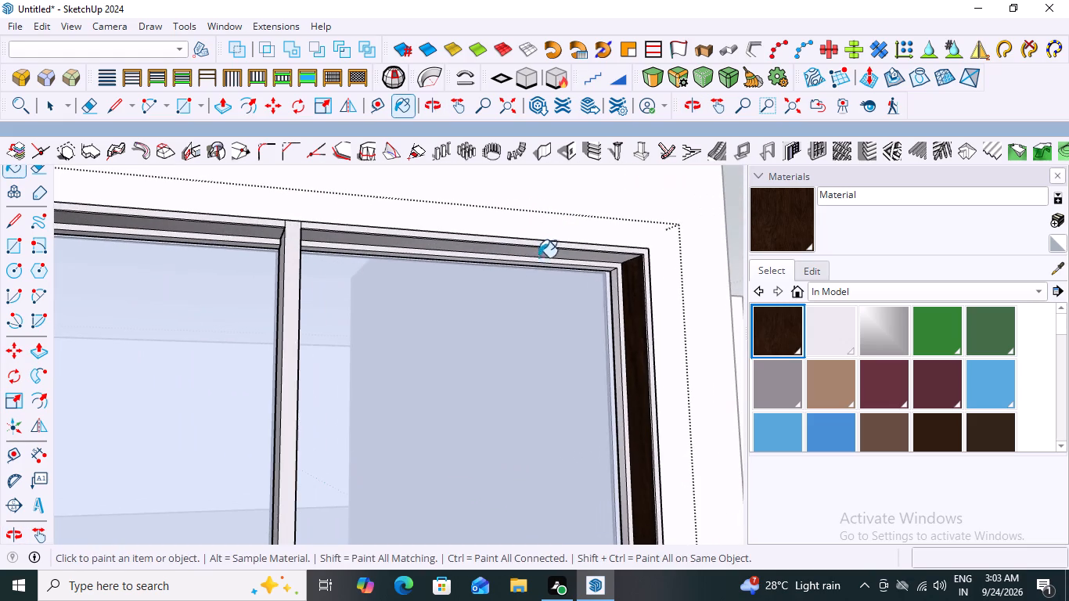
{"action": "middle_click_drag", "start_coordinate": [635, 281], "coordinate": [652, 227]}
{"action": "scroll", "coordinate": [635, 279], "scroll_direction": "up", "scroll_amount": 3}
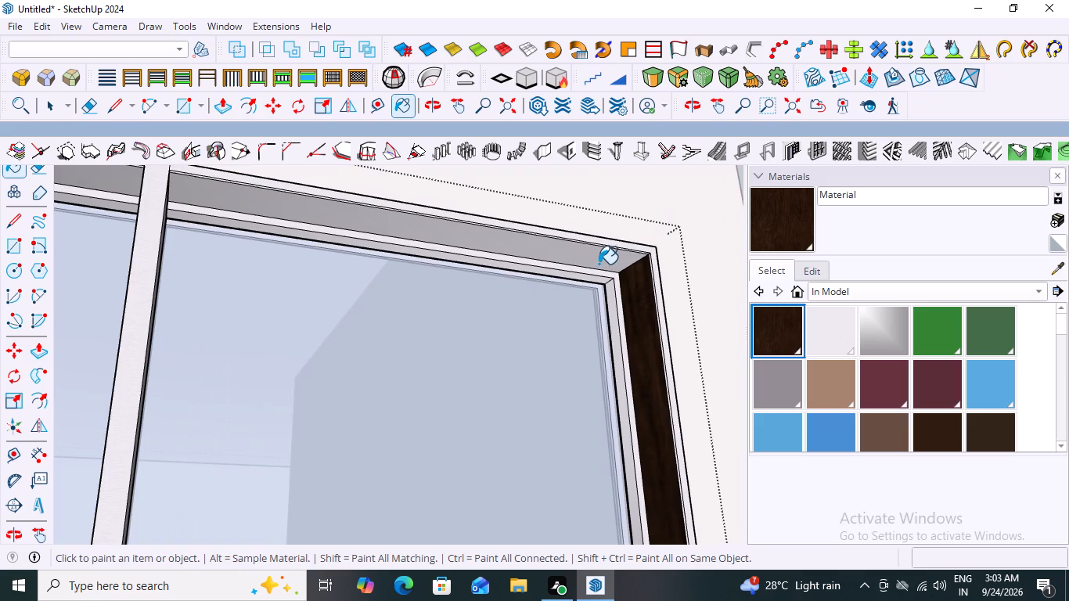
{"action": "left_click", "coordinate": [600, 259]}
{"action": "scroll", "coordinate": [531, 329], "scroll_direction": "down", "scroll_amount": 7}
Paint the front faces of the window's outer frame around both bays with the dark wood material.
{"action": "middle_click_drag", "start_coordinate": [542, 347], "coordinate": [494, 440]}
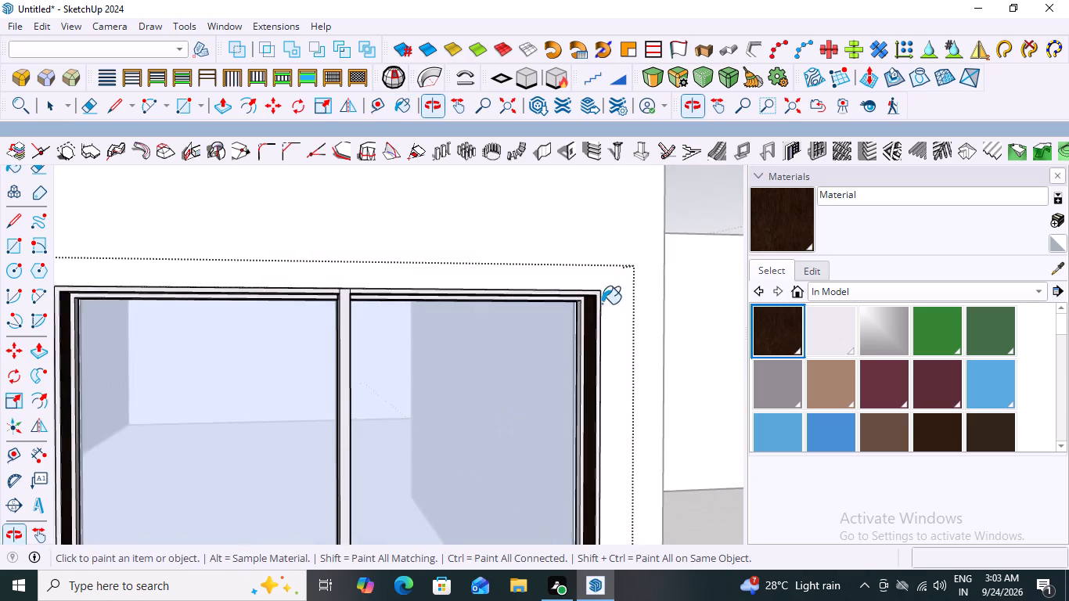
{"action": "scroll", "coordinate": [607, 276], "scroll_direction": "up", "scroll_amount": 6}
{"action": "middle_click_drag", "start_coordinate": [585, 298], "coordinate": [585, 377]}
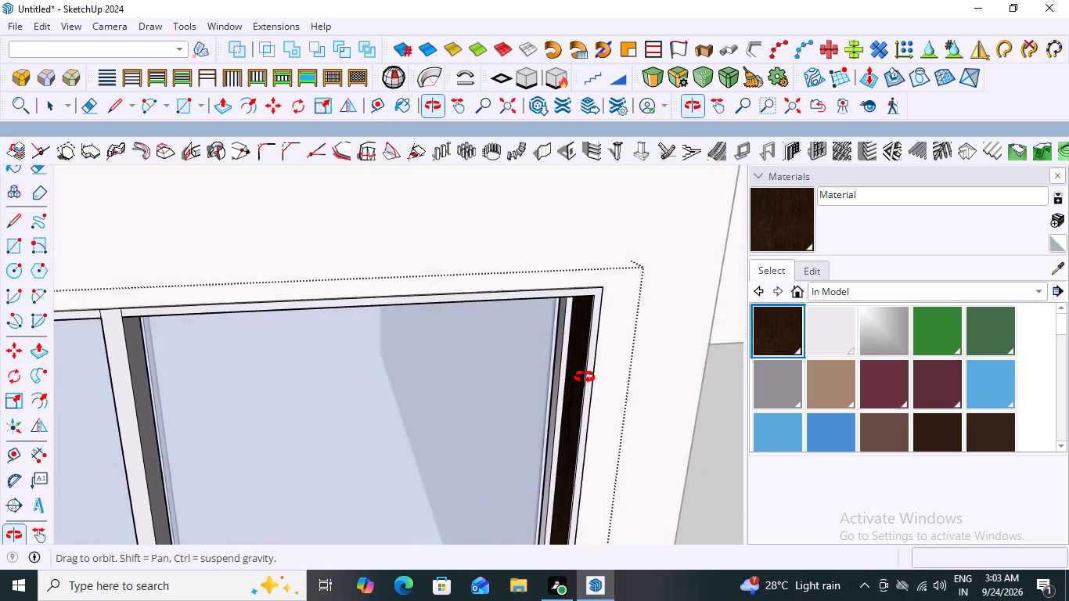
{"action": "middle_click_drag", "start_coordinate": [585, 377], "coordinate": [616, 300]}
{"action": "scroll", "coordinate": [623, 272], "scroll_direction": "up", "scroll_amount": 5}
{"action": "left_click", "coordinate": [572, 299]}
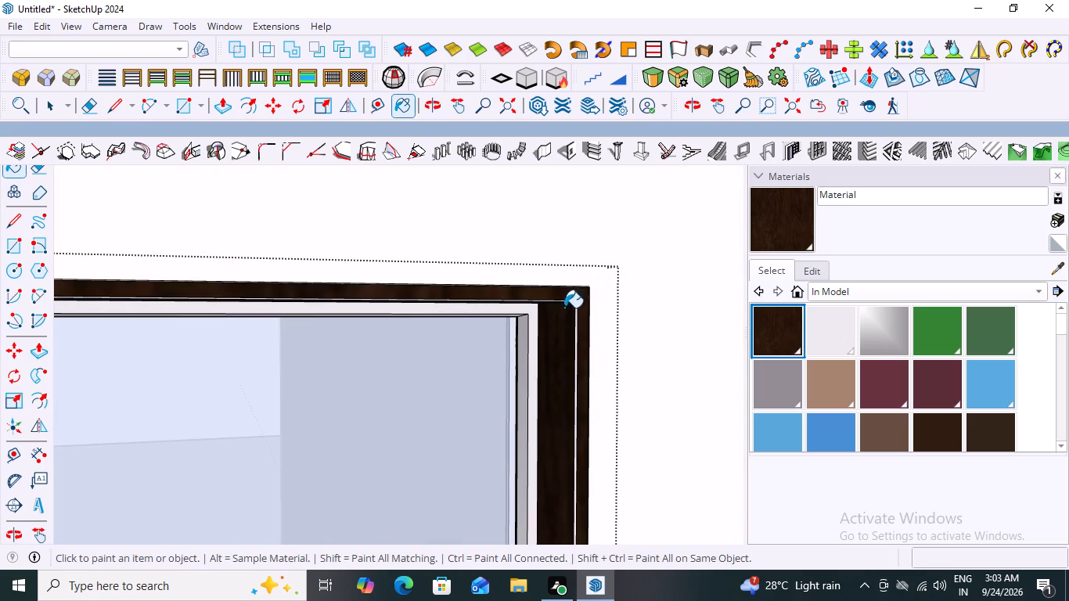
{"action": "scroll", "coordinate": [585, 295], "scroll_direction": "down", "scroll_amount": 15}
{"action": "middle_click_drag", "start_coordinate": [520, 408], "coordinate": [632, 407]}
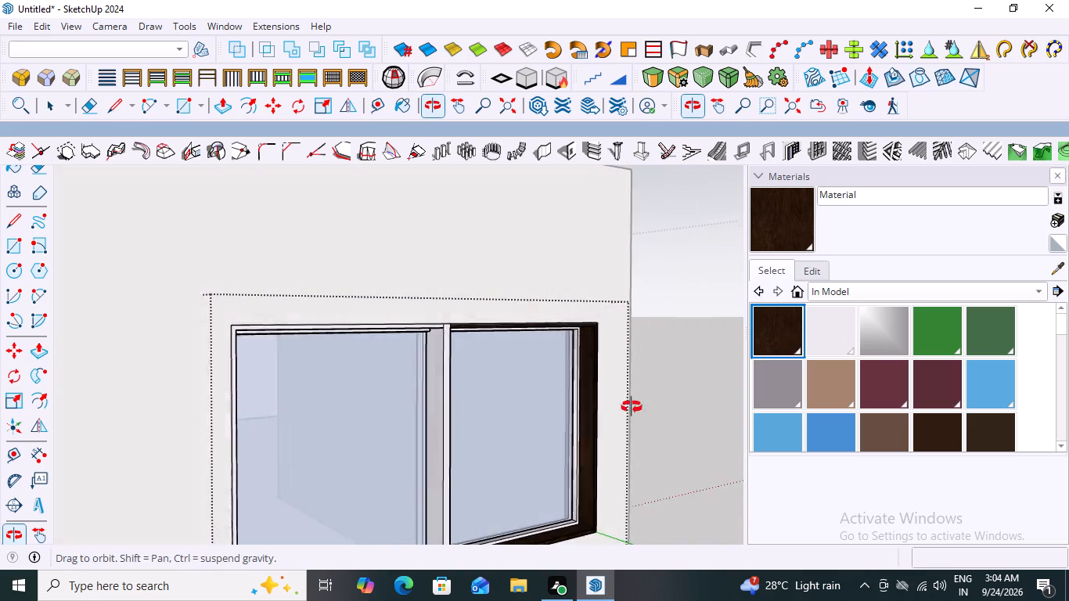
{"action": "middle_click_drag", "start_coordinate": [632, 407], "coordinate": [722, 410]}
{"action": "left_click", "coordinate": [383, 333]}
{"action": "scroll", "coordinate": [373, 345], "scroll_direction": "down", "scroll_amount": 3}
{"action": "scroll", "coordinate": [307, 340], "scroll_direction": "down", "scroll_amount": 9}
Paint the front face and both side faces of the window's central mullion with the dark wood material.
{"action": "middle_click_drag", "start_coordinate": [395, 483], "coordinate": [309, 481]}
{"action": "scroll", "coordinate": [254, 458], "scroll_direction": "up", "scroll_amount": 9}
{"action": "middle_click_drag", "start_coordinate": [318, 457], "coordinate": [155, 472]}
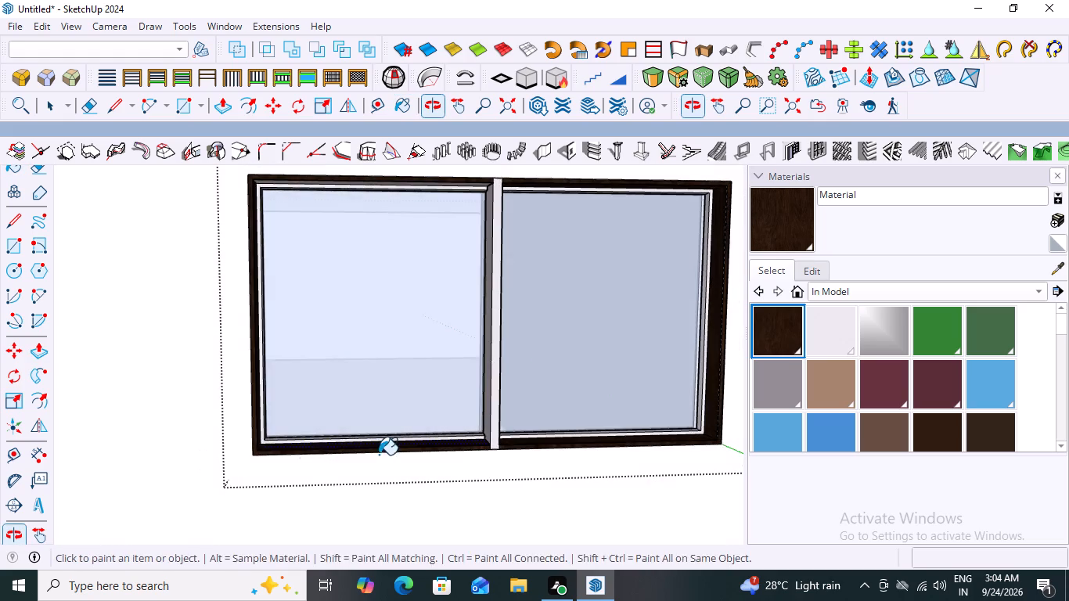
{"action": "middle_click_drag", "start_coordinate": [379, 458], "coordinate": [351, 467]}
{"action": "left_click", "coordinate": [497, 430]}
{"action": "scroll", "coordinate": [489, 450], "scroll_direction": "down", "scroll_amount": 2}
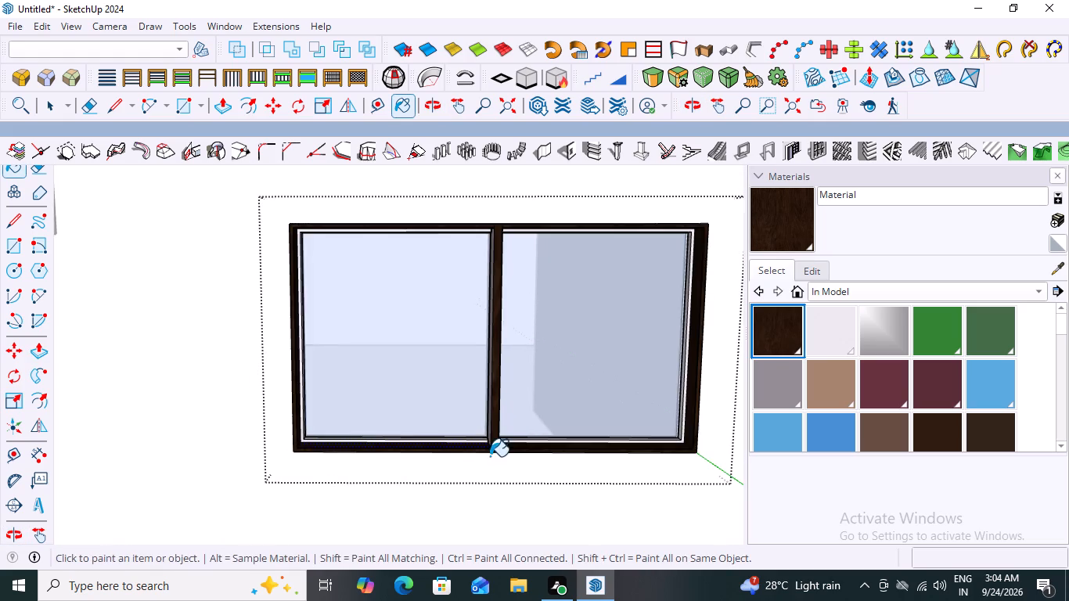
{"action": "middle_click_drag", "start_coordinate": [496, 460], "coordinate": [606, 481]}
{"action": "left_click", "coordinate": [495, 400]}
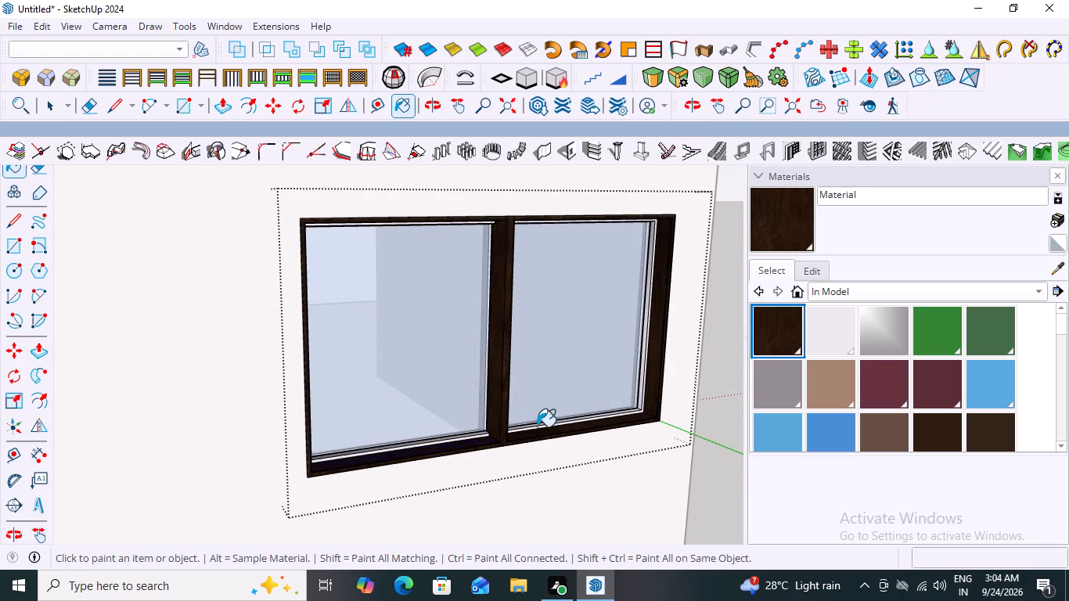
{"action": "middle_click_drag", "start_coordinate": [536, 432], "coordinate": [315, 437]}
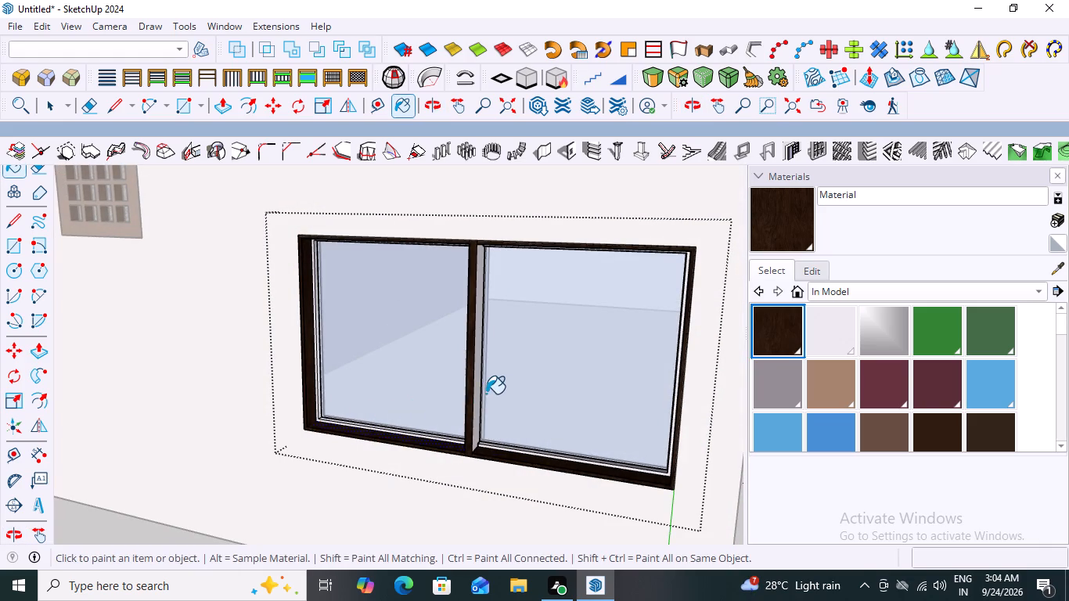
{"action": "left_click", "coordinate": [477, 392]}
Paint the top inner frame face of the window's left bay with the dark wood material.
{"action": "middle_click_drag", "start_coordinate": [394, 458], "coordinate": [673, 539]}
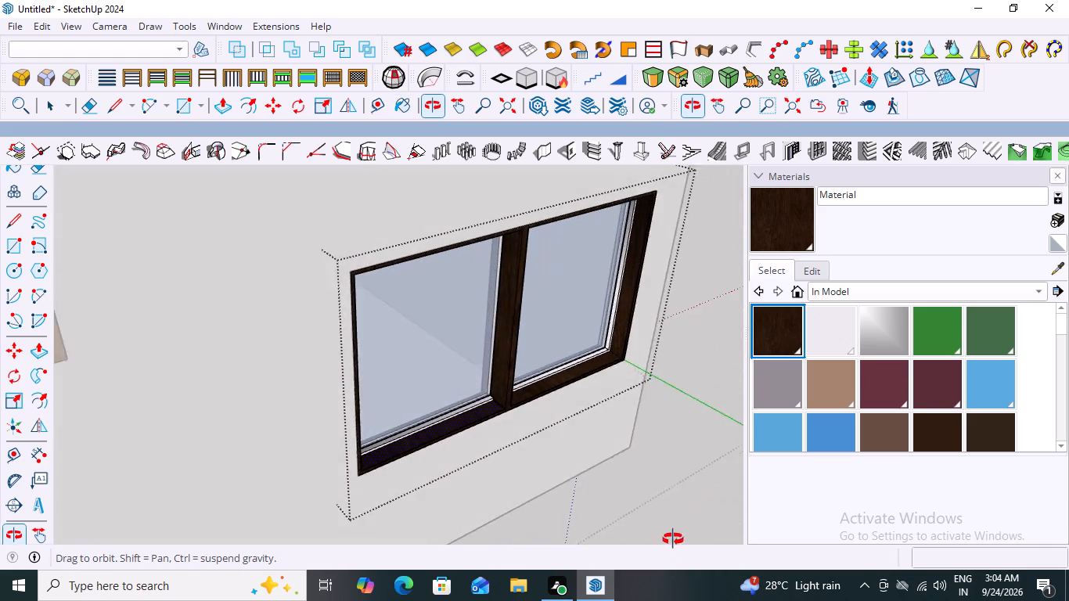
{"action": "middle_click_drag", "start_coordinate": [673, 539], "coordinate": [540, 414]}
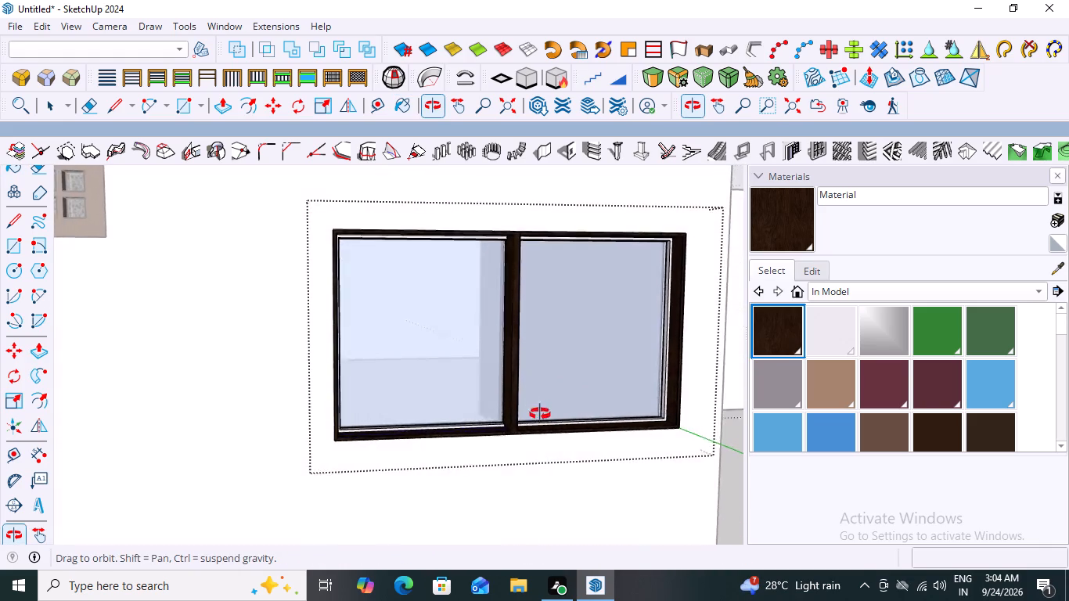
{"action": "middle_click_drag", "start_coordinate": [540, 414], "coordinate": [534, 286]}
{"action": "scroll", "coordinate": [450, 270], "scroll_direction": "up", "scroll_amount": 5}
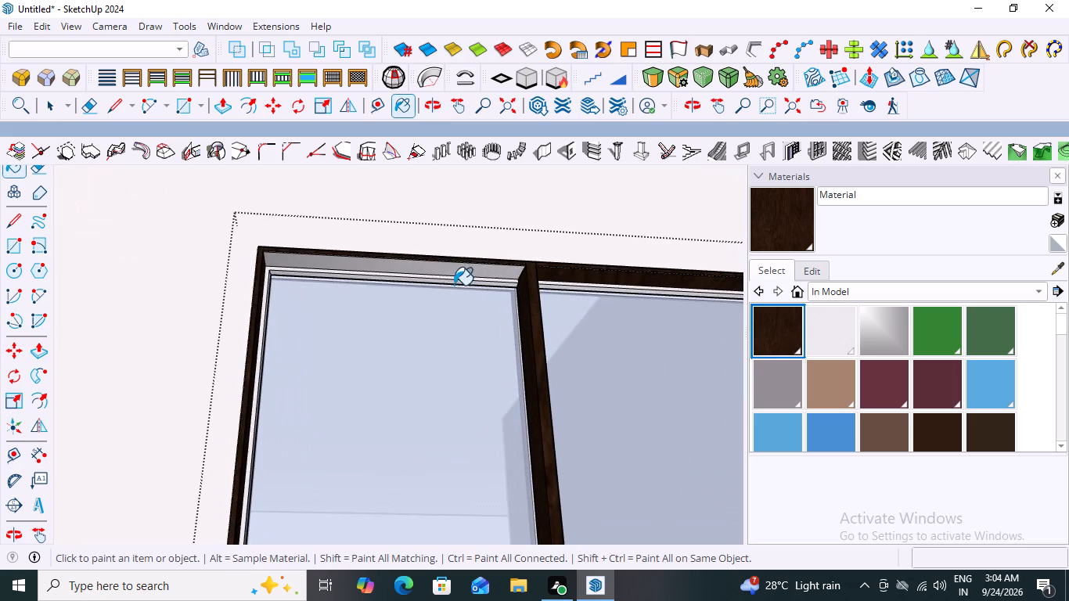
{"action": "left_click", "coordinate": [434, 271]}
{"action": "scroll", "coordinate": [410, 320], "scroll_direction": "down", "scroll_amount": 4}
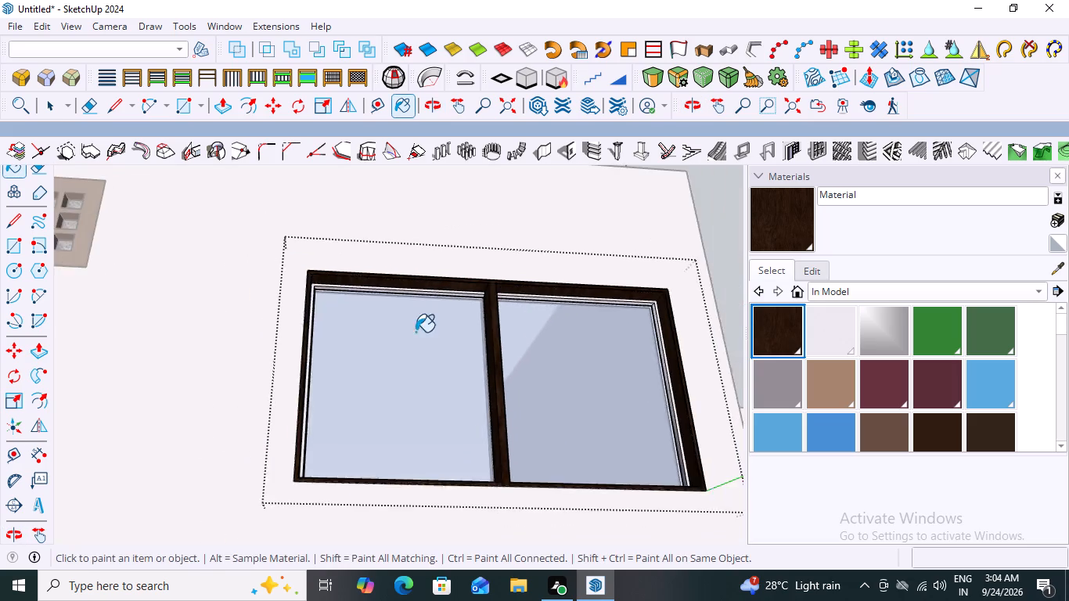
Close the window's nested editing levels and return to the main model.
{"action": "scroll", "coordinate": [416, 332], "scroll_direction": "down", "scroll_amount": 5}
{"action": "scroll", "coordinate": [498, 387], "scroll_direction": "down", "scroll_amount": 2}
{"action": "middle_click_drag", "start_coordinate": [505, 388], "coordinate": [485, 481]}
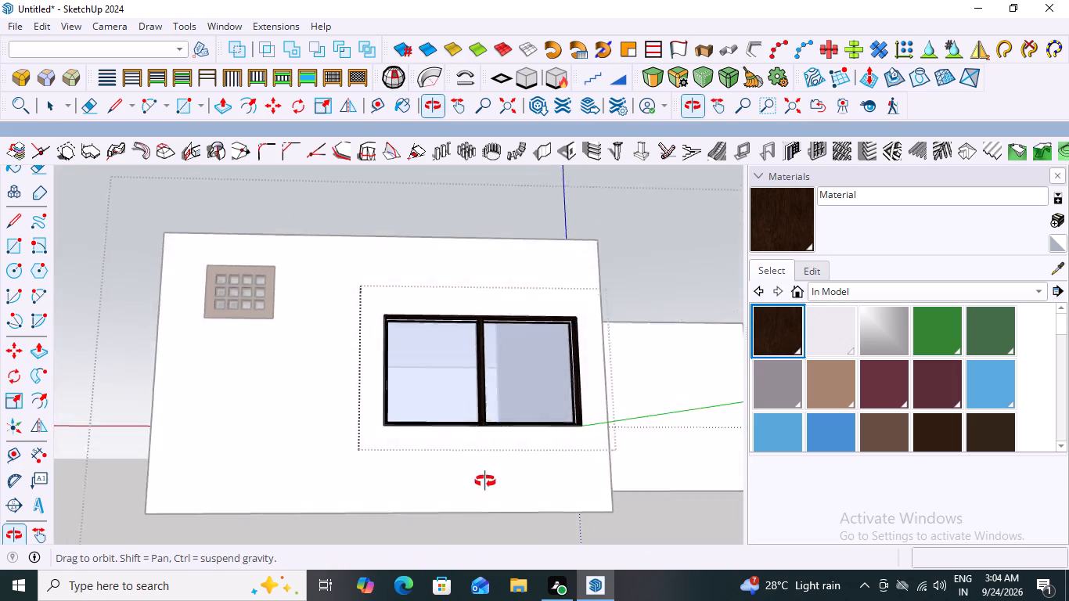
{"action": "middle_click_drag", "start_coordinate": [485, 481], "coordinate": [484, 549]}
{"action": "scroll", "coordinate": [529, 357], "scroll_direction": "up", "scroll_amount": 7}
{"action": "middle_click_drag", "start_coordinate": [506, 425], "coordinate": [517, 498]}
{"action": "scroll", "coordinate": [457, 434], "scroll_direction": "up", "scroll_amount": 5}
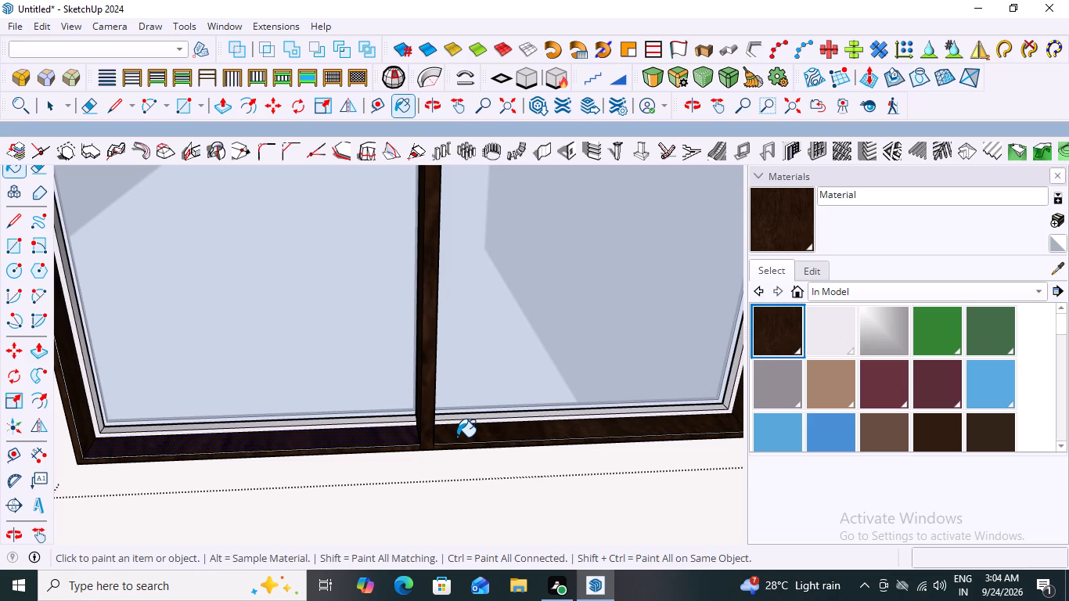
{"action": "key", "text": "space"}
{"action": "key", "text": "Escape"}
{"action": "left_click", "coordinate": [318, 488]}
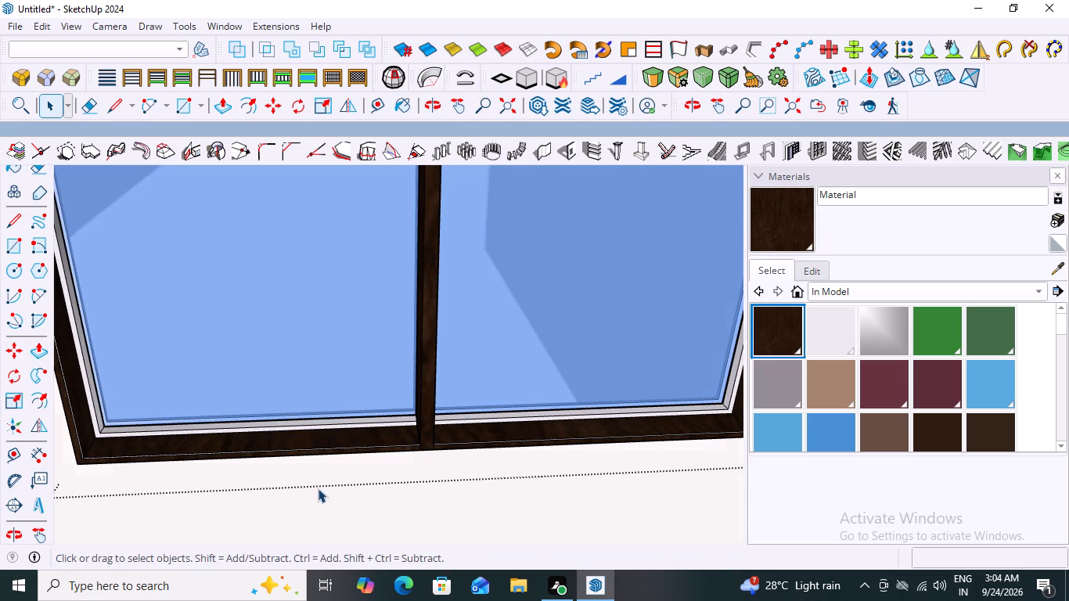
{"action": "scroll", "coordinate": [363, 465], "scroll_direction": "down", "scroll_amount": 13}
{"action": "middle_click_drag", "start_coordinate": [334, 482], "coordinate": [351, 387]}
{"action": "double_click", "coordinate": [677, 464]}
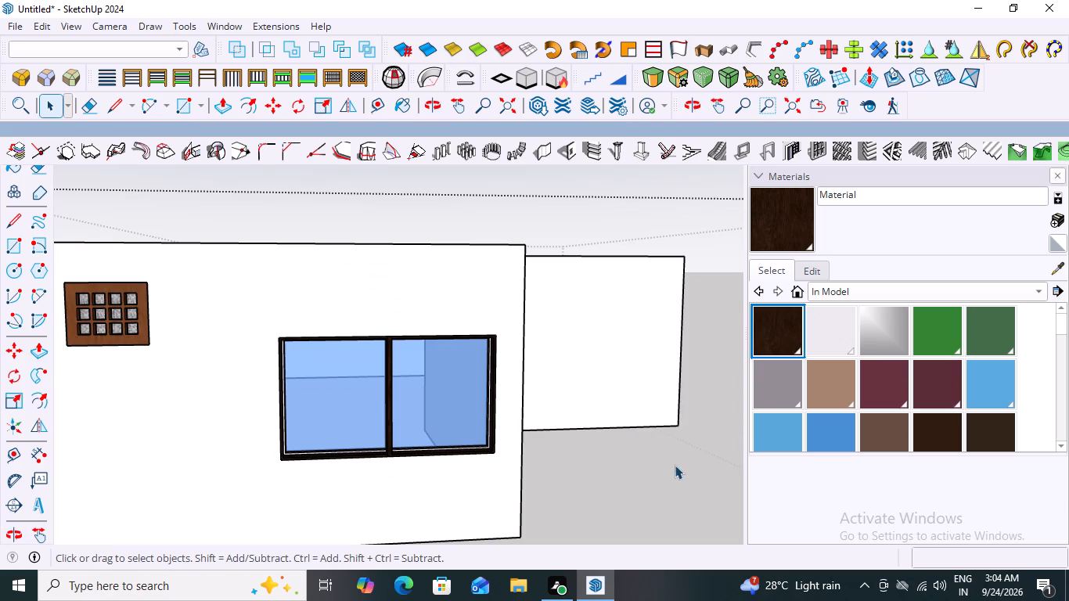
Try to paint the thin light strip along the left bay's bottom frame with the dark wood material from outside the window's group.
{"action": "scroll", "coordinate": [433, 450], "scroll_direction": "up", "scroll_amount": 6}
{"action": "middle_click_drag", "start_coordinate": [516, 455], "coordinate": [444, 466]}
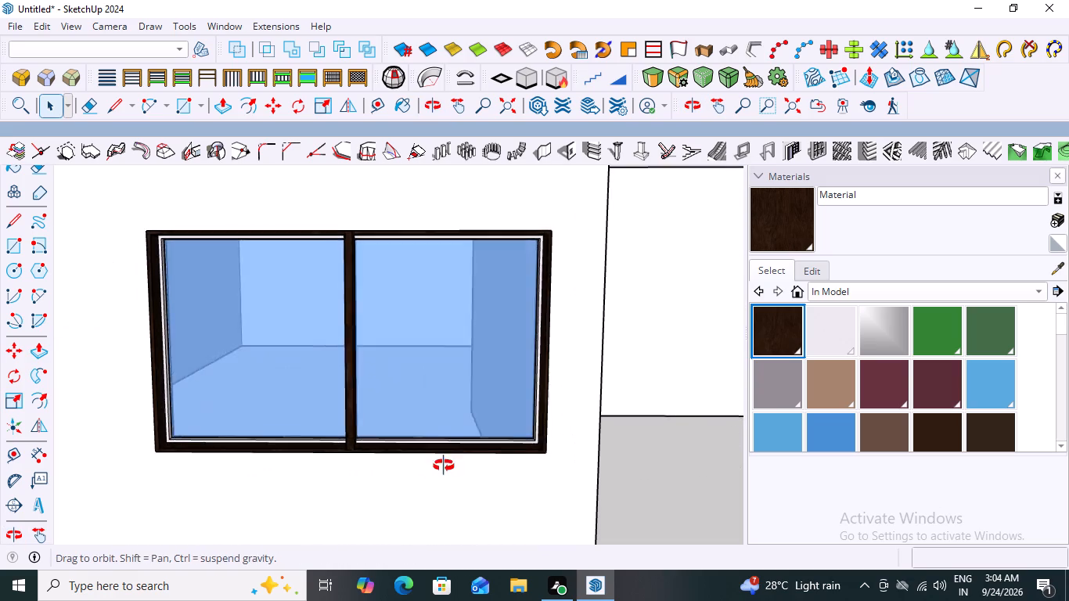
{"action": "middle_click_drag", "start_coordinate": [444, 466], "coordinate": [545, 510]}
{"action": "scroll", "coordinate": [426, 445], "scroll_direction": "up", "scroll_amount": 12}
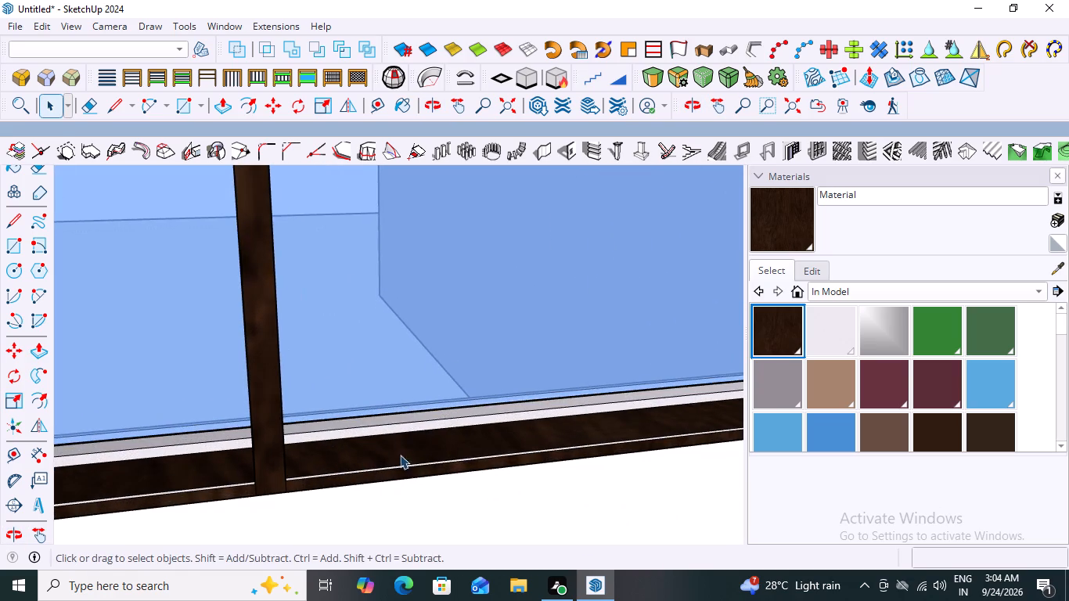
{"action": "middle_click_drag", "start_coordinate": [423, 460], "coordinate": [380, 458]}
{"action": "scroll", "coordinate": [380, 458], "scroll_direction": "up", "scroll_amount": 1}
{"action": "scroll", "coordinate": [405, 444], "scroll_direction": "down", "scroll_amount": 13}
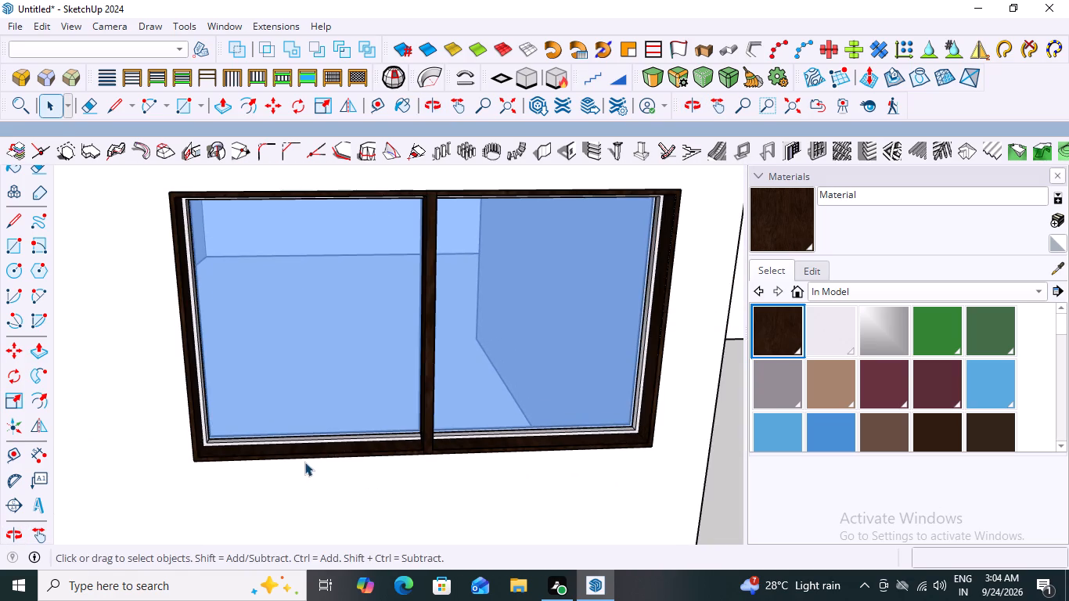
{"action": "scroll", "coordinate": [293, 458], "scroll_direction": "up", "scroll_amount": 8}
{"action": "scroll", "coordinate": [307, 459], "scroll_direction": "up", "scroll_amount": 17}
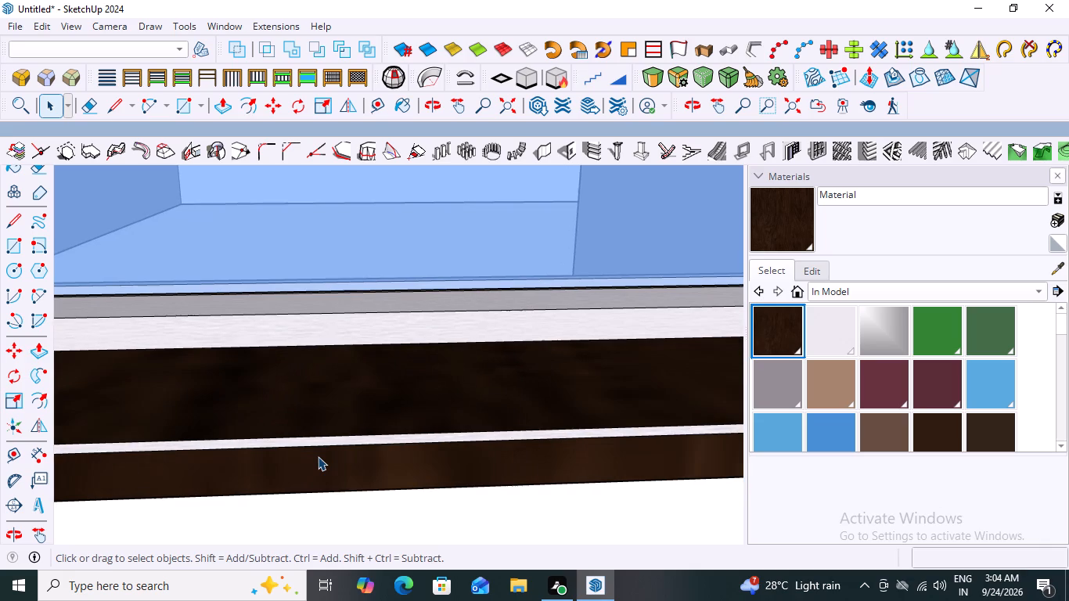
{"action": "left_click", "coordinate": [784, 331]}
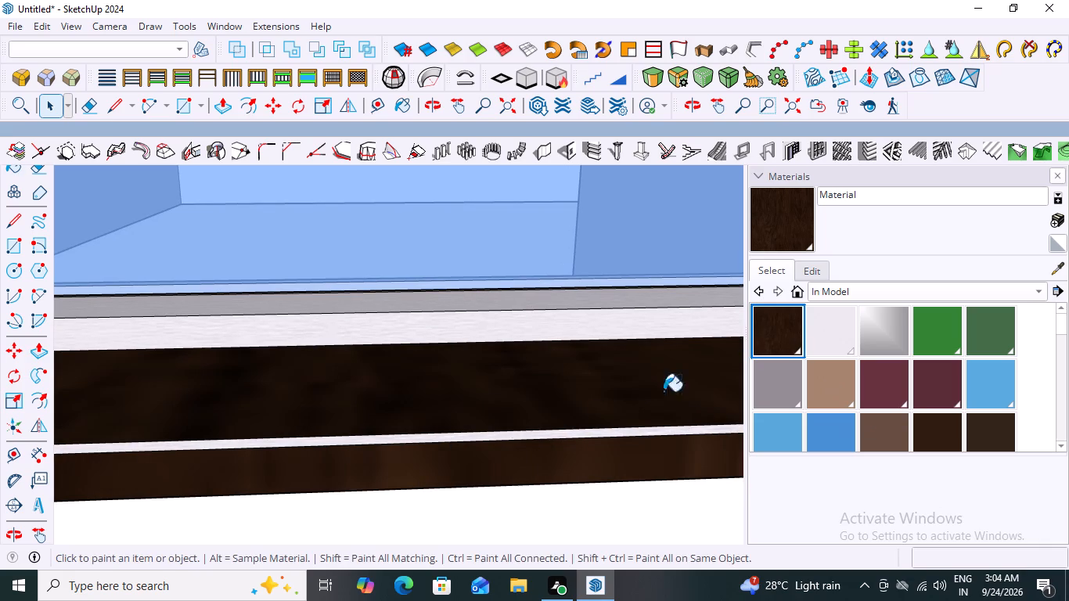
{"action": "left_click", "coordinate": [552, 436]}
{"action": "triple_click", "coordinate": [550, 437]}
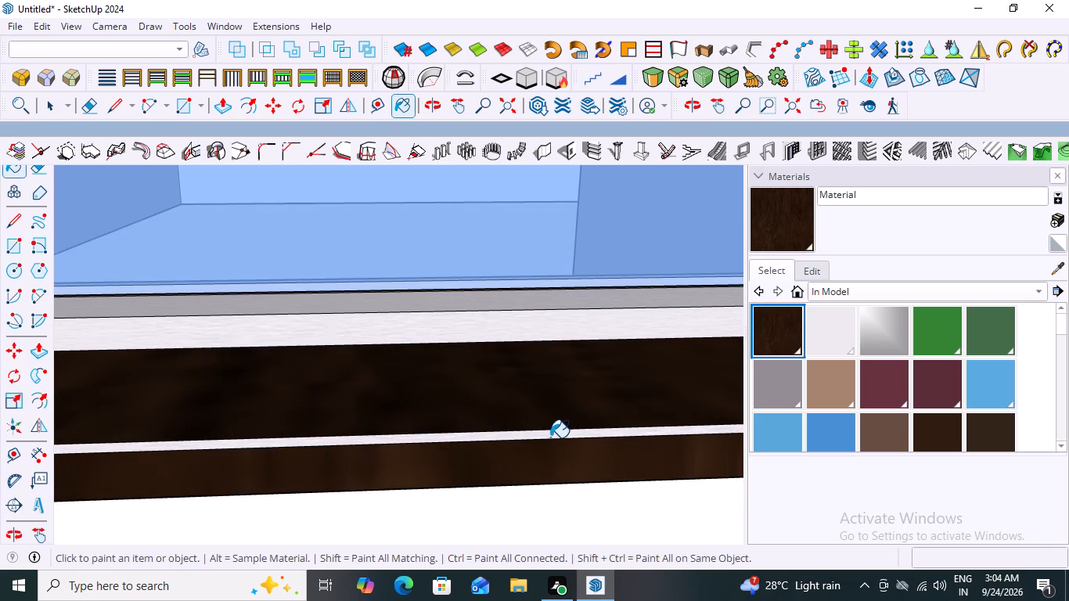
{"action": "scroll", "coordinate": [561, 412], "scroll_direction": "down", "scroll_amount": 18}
Reopen the window for editing one level down and paint its remaining light frame parts with the dark wood material.
{"action": "key", "text": "space"}
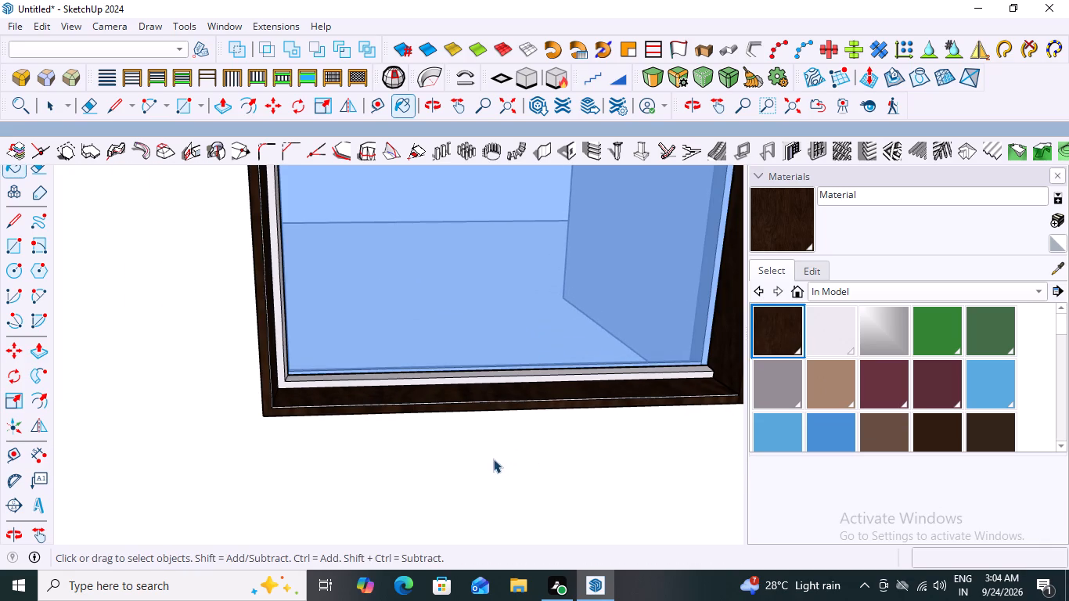
{"action": "double_click", "coordinate": [493, 401]}
{"action": "scroll", "coordinate": [519, 397], "scroll_direction": "up", "scroll_amount": 3}
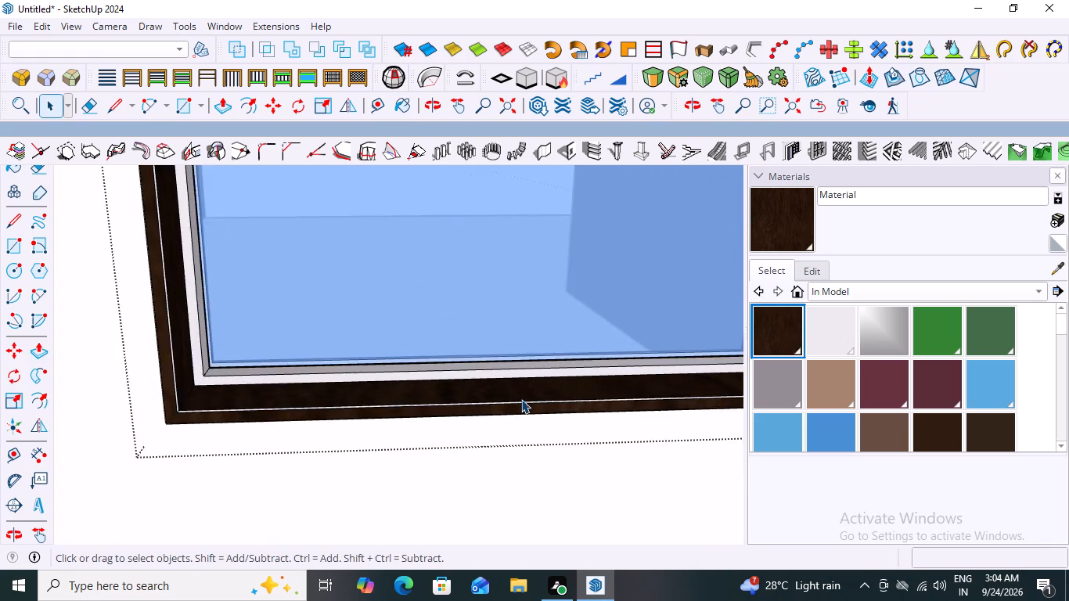
{"action": "scroll", "coordinate": [521, 399], "scroll_direction": "up", "scroll_amount": 5}
{"action": "left_click", "coordinate": [785, 208]}
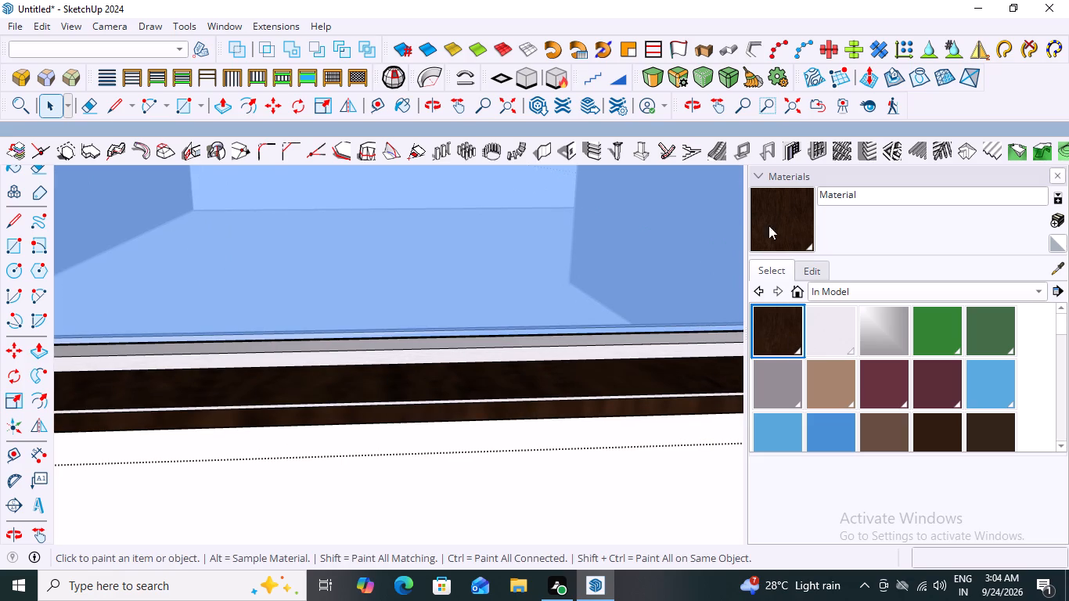
{"action": "scroll", "coordinate": [502, 432], "scroll_direction": "up", "scroll_amount": 9}
{"action": "left_click", "coordinate": [499, 351]}
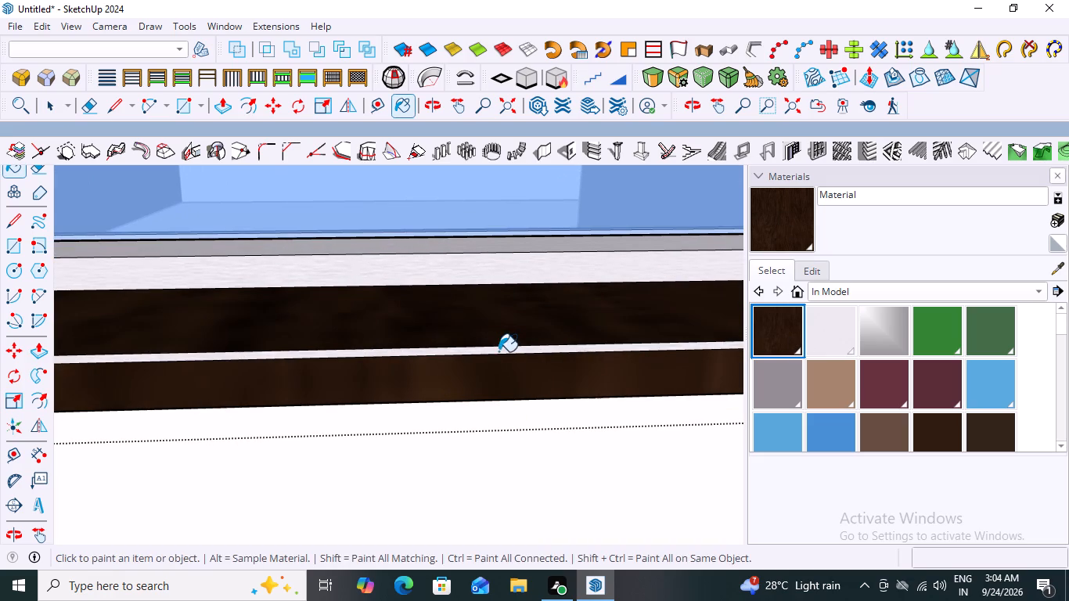
{"action": "scroll", "coordinate": [499, 356], "scroll_direction": "down", "scroll_amount": 5}
{"action": "scroll", "coordinate": [423, 401], "scroll_direction": "down", "scroll_amount": 8}
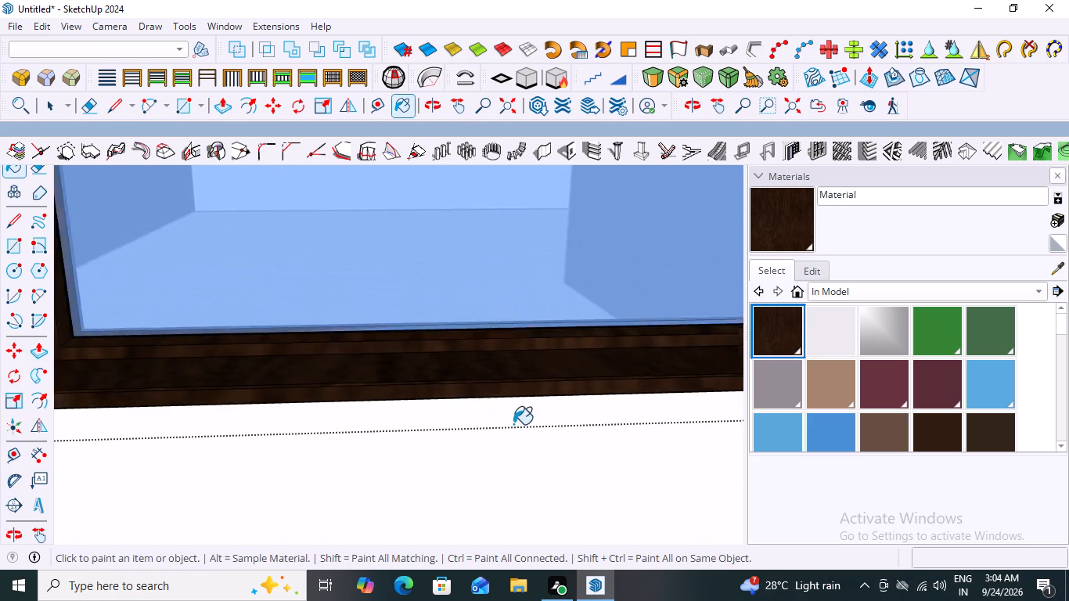
{"action": "scroll", "coordinate": [513, 424], "scroll_direction": "down", "scroll_amount": 9}
{"action": "scroll", "coordinate": [396, 455], "scroll_direction": "down", "scroll_amount": 3}
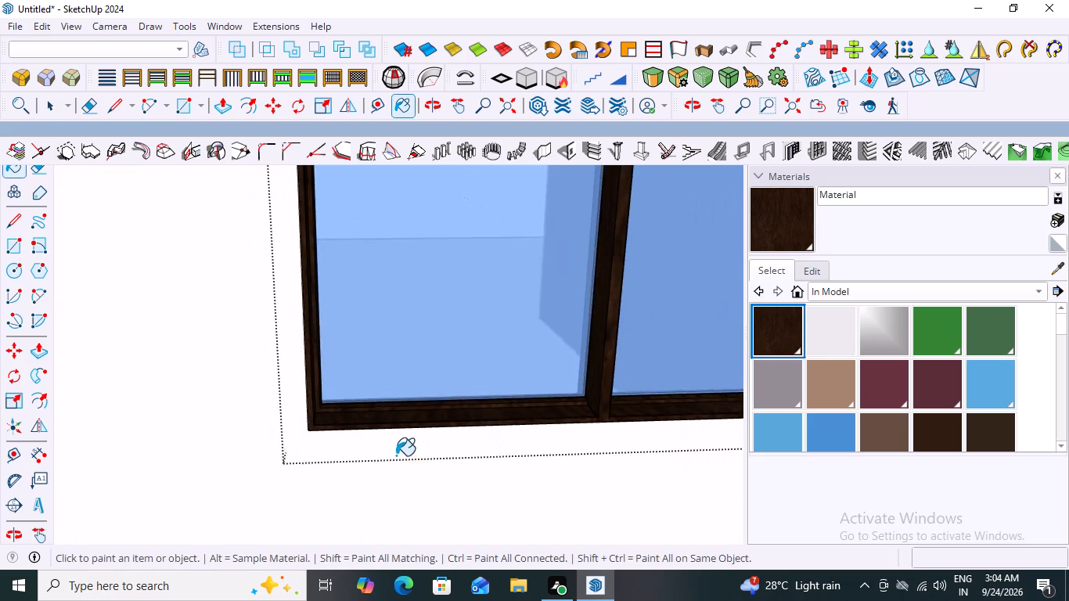
Examine the sliding window's frame from below, the front and the sides for any parts still unpainted.
{"action": "scroll", "coordinate": [396, 455], "scroll_direction": "down", "scroll_amount": 5}
{"action": "middle_click_drag", "start_coordinate": [578, 455], "coordinate": [617, 293]}
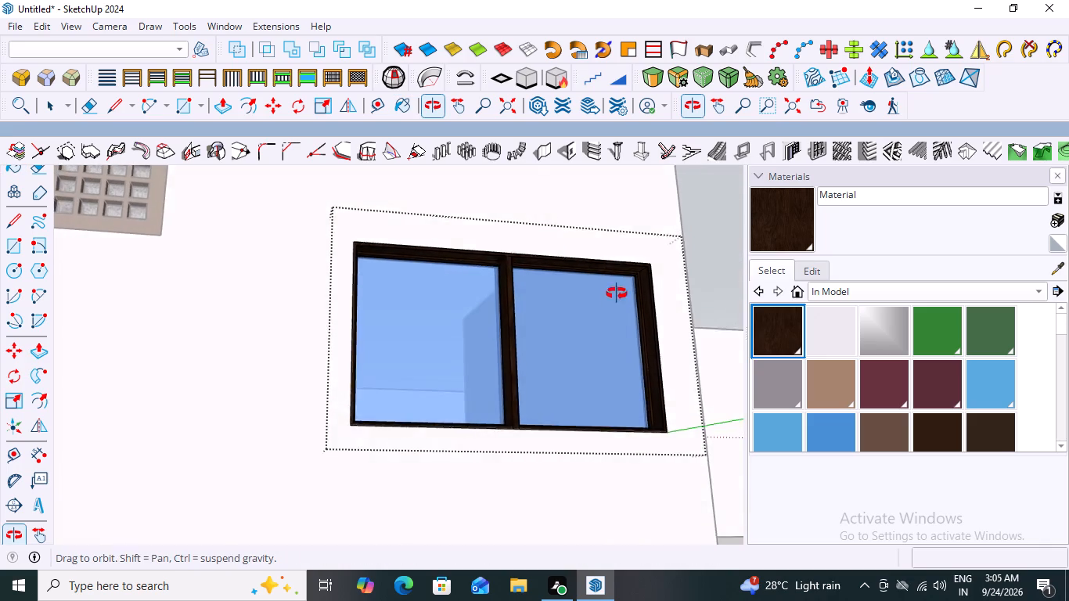
{"action": "middle_click_drag", "start_coordinate": [617, 293], "coordinate": [472, 514]}
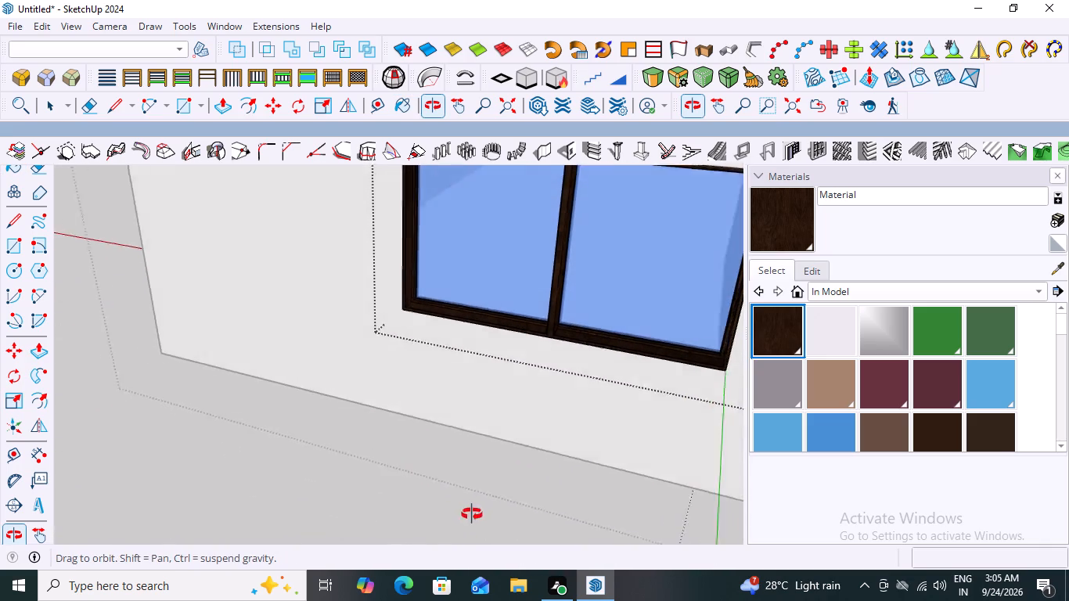
{"action": "middle_click_drag", "start_coordinate": [472, 514], "coordinate": [532, 536]}
{"action": "scroll", "coordinate": [625, 338], "scroll_direction": "down", "scroll_amount": 10}
{"action": "middle_click_drag", "start_coordinate": [692, 384], "coordinate": [698, 374]}
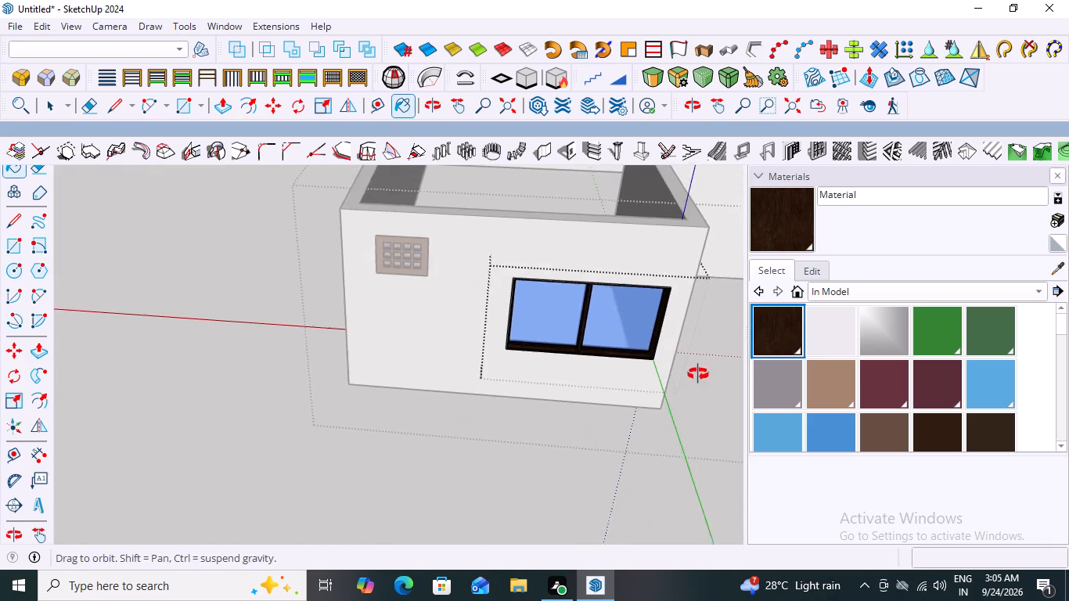
{"action": "middle_click_drag", "start_coordinate": [698, 374], "coordinate": [702, 321]}
{"action": "scroll", "coordinate": [509, 376], "scroll_direction": "down", "scroll_amount": 5}
{"action": "middle_click_drag", "start_coordinate": [581, 259], "coordinate": [574, 207]}
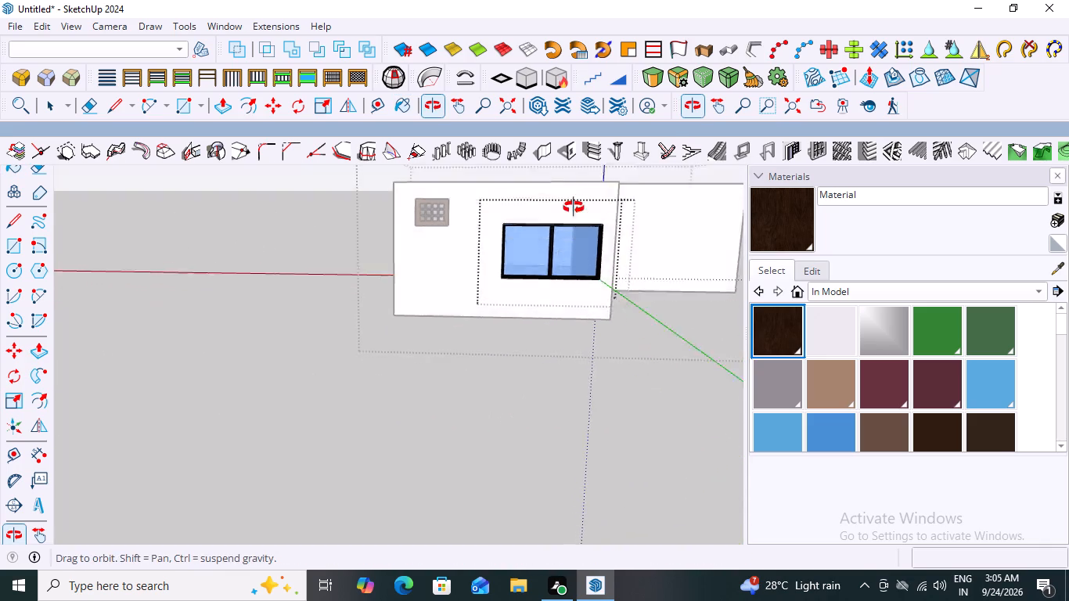
{"action": "middle_click_drag", "start_coordinate": [574, 207], "coordinate": [560, 243]}
{"action": "middle_click", "coordinate": [560, 243]}
{"action": "scroll", "coordinate": [559, 226], "scroll_direction": "up", "scroll_amount": 14}
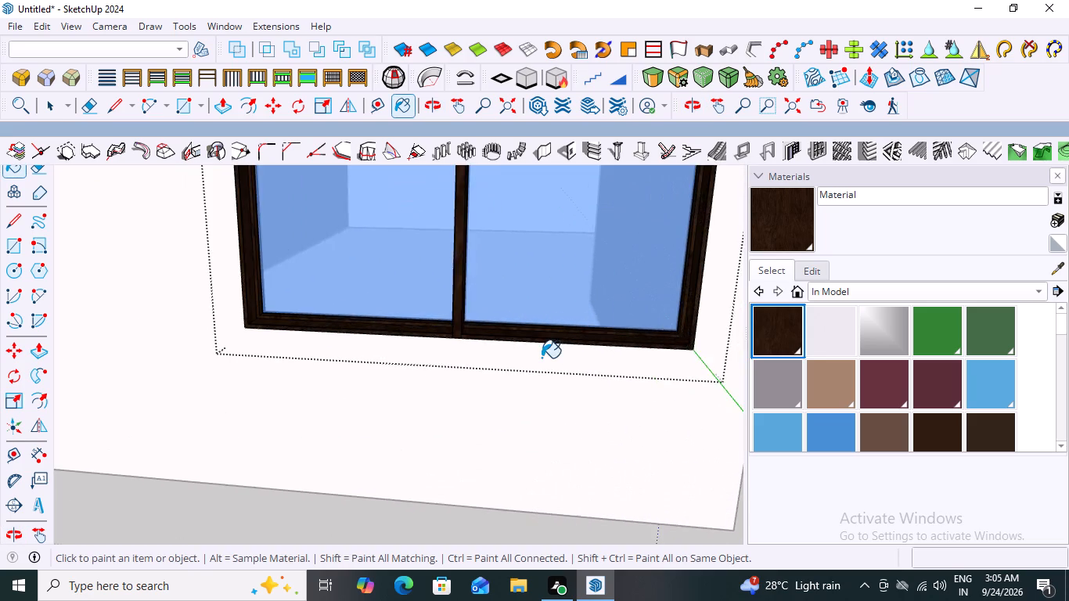
{"action": "scroll", "coordinate": [542, 358], "scroll_direction": "up", "scroll_amount": 4}
{"action": "middle_click_drag", "start_coordinate": [515, 347], "coordinate": [539, 507]}
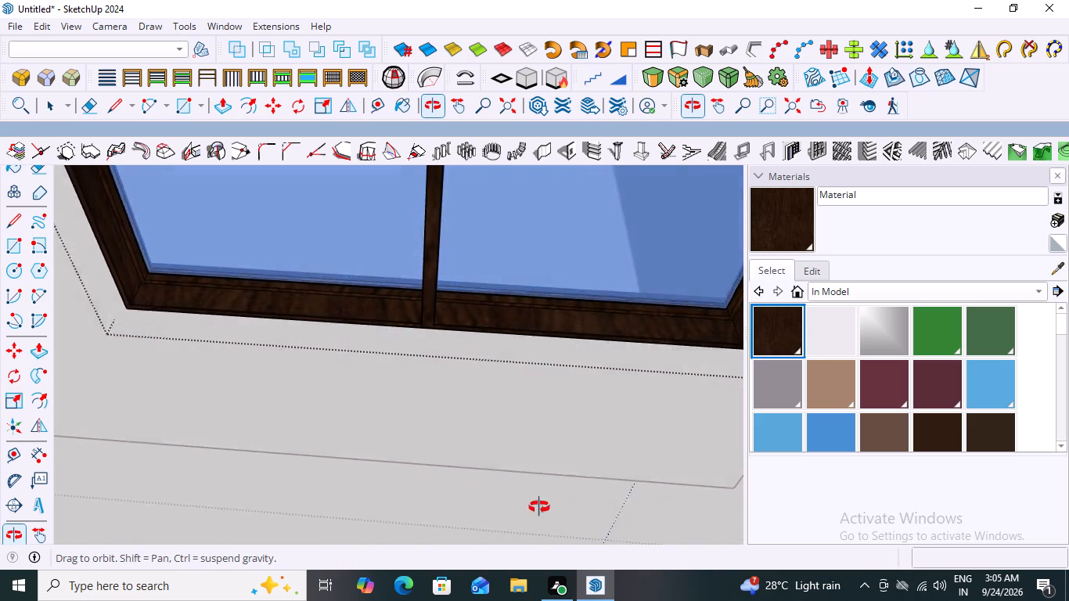
{"action": "middle_click_drag", "start_coordinate": [539, 507], "coordinate": [594, 510]}
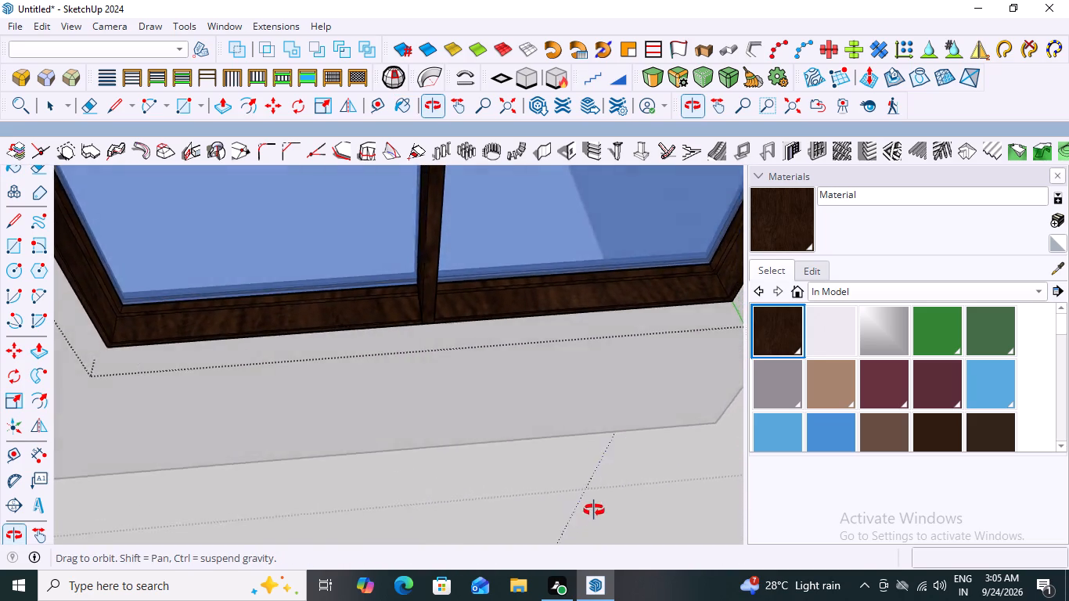
{"action": "middle_click_drag", "start_coordinate": [594, 510], "coordinate": [570, 300]}
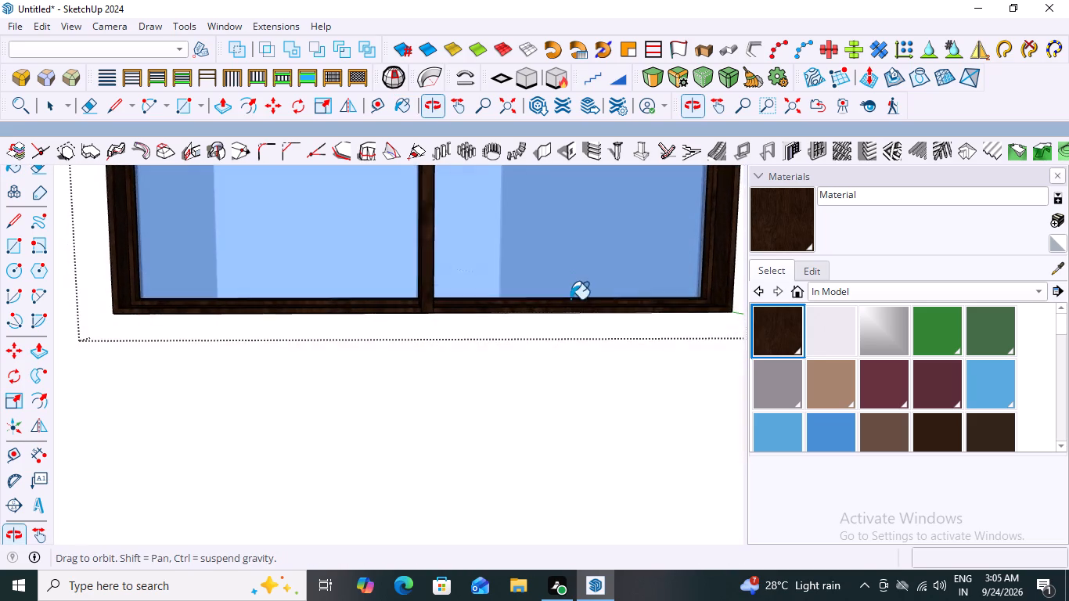
{"action": "scroll", "coordinate": [527, 399], "scroll_direction": "down", "scroll_amount": 10}
{"action": "middle_click_drag", "start_coordinate": [412, 390], "coordinate": [669, 494]}
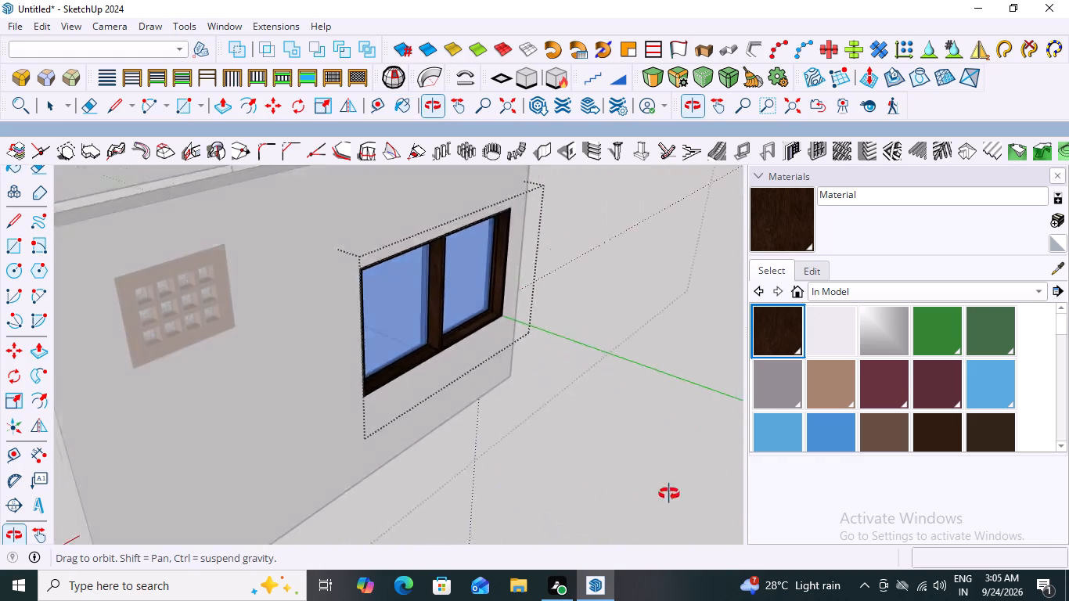
{"action": "middle_click_drag", "start_coordinate": [669, 494], "coordinate": [820, 498]}
{"action": "middle_click_drag", "start_coordinate": [338, 335], "coordinate": [554, 416]}
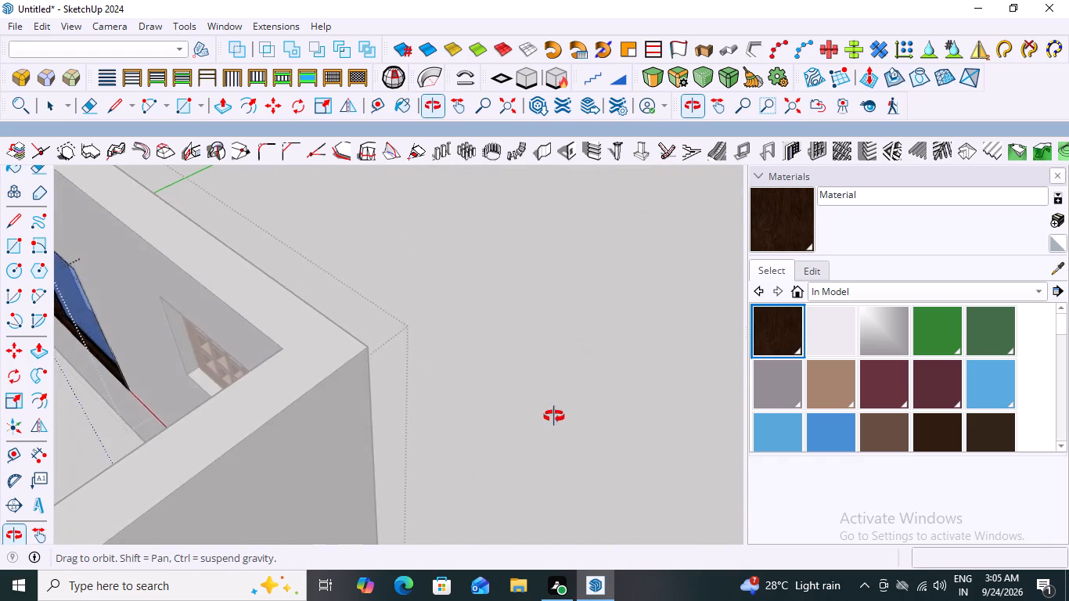
{"action": "middle_click_drag", "start_coordinate": [554, 416], "coordinate": [103, 315]}
{"action": "scroll", "coordinate": [106, 322], "scroll_direction": "down", "scroll_amount": 7}
{"action": "middle_click_drag", "start_coordinate": [446, 489], "coordinate": [342, 403]}
{"action": "scroll", "coordinate": [342, 403], "scroll_direction": "up", "scroll_amount": 1}
Close the window's group and return to the building's editing level.
{"action": "key", "text": "space"}
{"action": "left_click", "coordinate": [610, 354]}
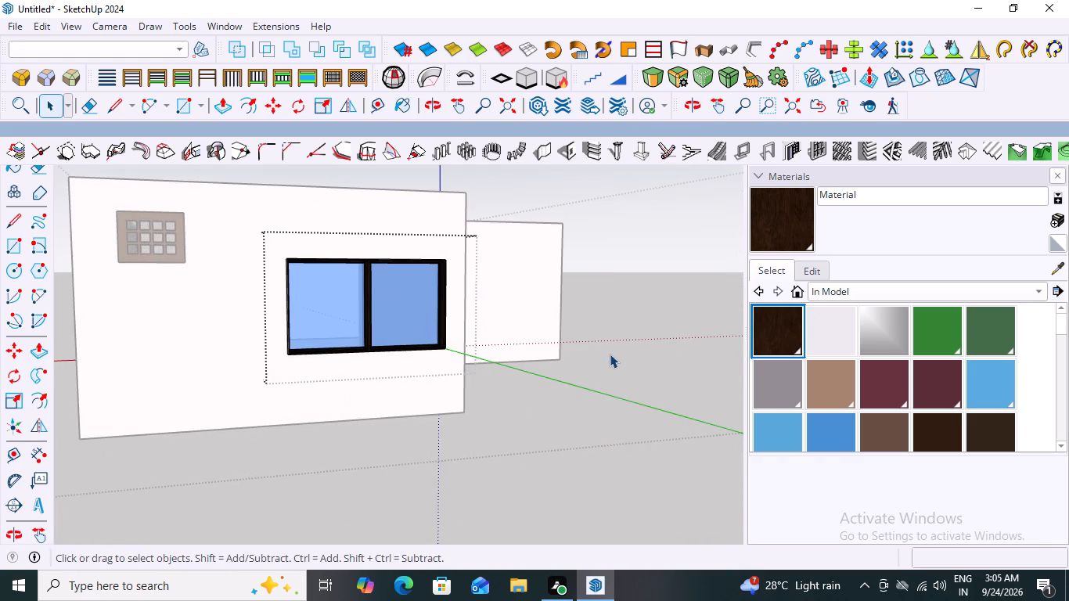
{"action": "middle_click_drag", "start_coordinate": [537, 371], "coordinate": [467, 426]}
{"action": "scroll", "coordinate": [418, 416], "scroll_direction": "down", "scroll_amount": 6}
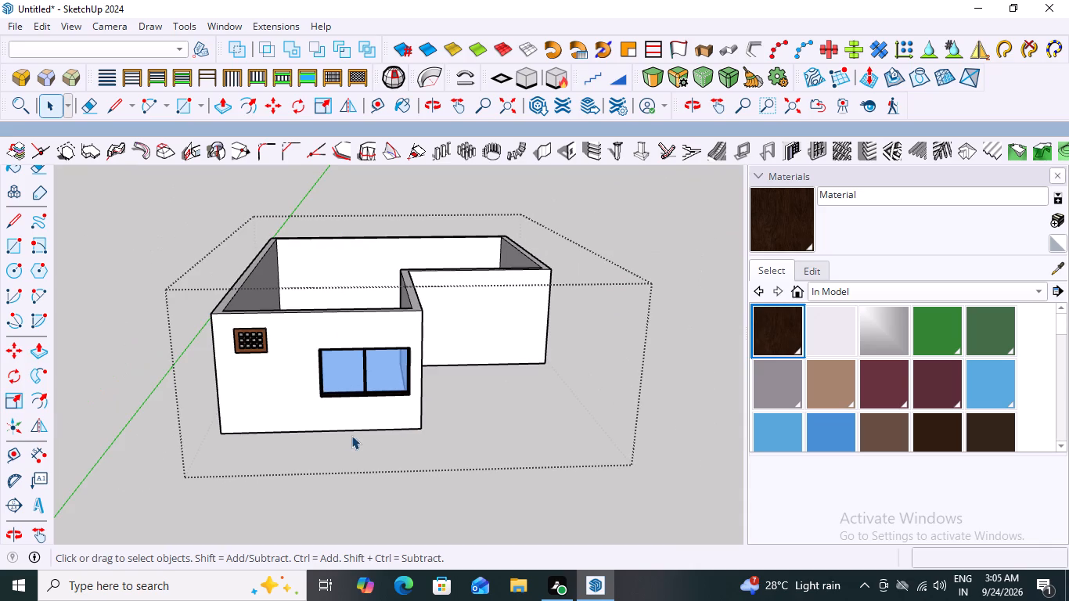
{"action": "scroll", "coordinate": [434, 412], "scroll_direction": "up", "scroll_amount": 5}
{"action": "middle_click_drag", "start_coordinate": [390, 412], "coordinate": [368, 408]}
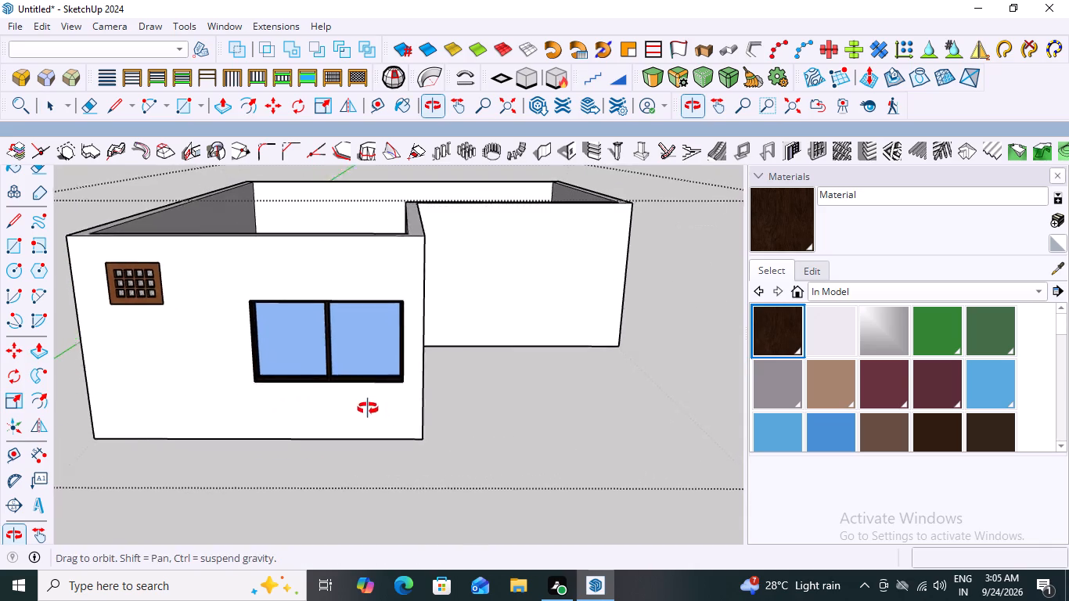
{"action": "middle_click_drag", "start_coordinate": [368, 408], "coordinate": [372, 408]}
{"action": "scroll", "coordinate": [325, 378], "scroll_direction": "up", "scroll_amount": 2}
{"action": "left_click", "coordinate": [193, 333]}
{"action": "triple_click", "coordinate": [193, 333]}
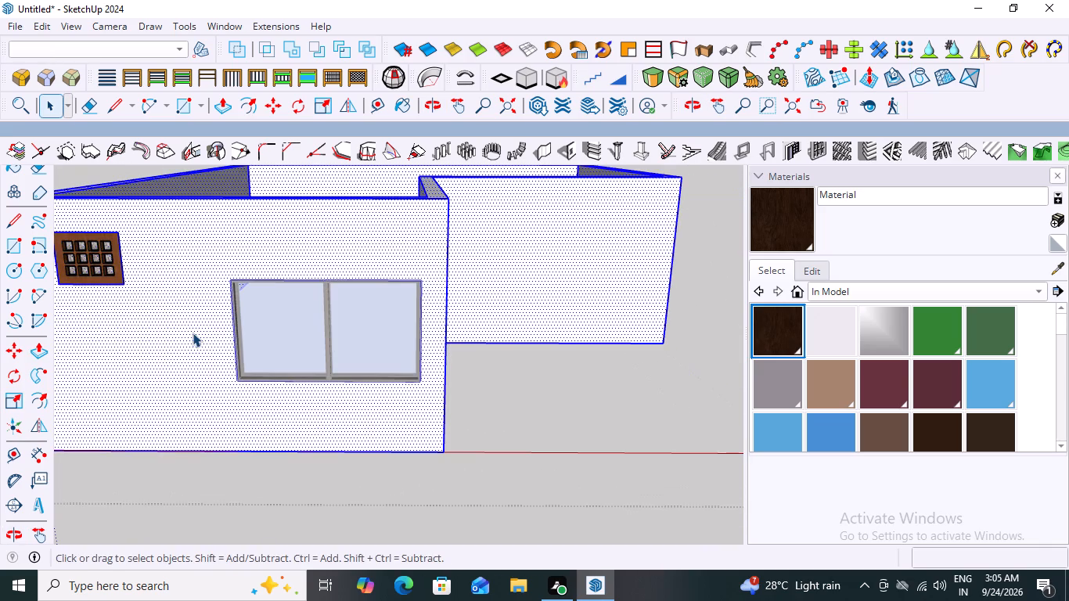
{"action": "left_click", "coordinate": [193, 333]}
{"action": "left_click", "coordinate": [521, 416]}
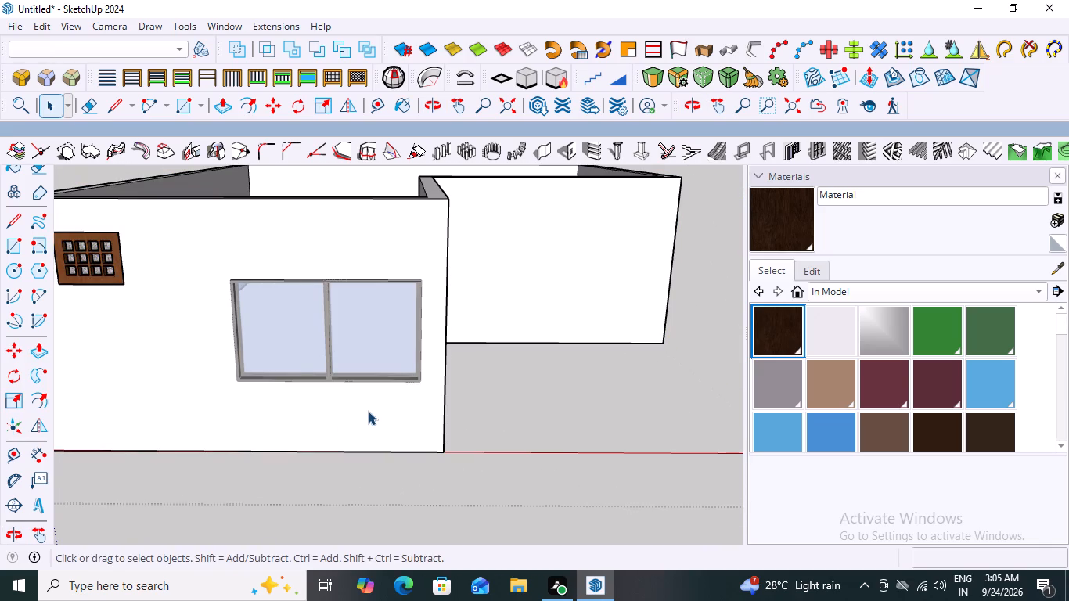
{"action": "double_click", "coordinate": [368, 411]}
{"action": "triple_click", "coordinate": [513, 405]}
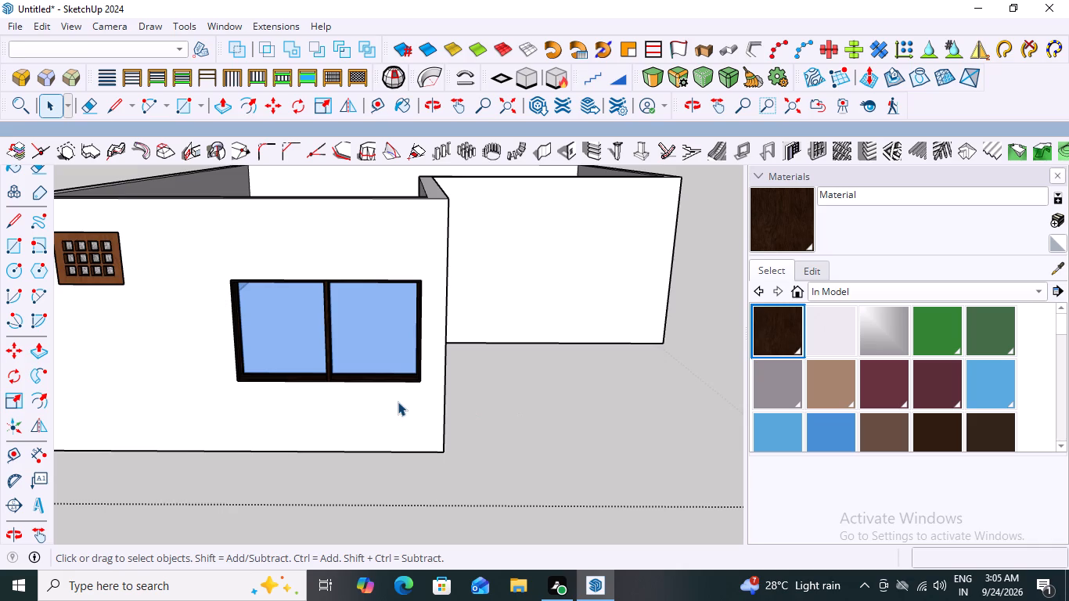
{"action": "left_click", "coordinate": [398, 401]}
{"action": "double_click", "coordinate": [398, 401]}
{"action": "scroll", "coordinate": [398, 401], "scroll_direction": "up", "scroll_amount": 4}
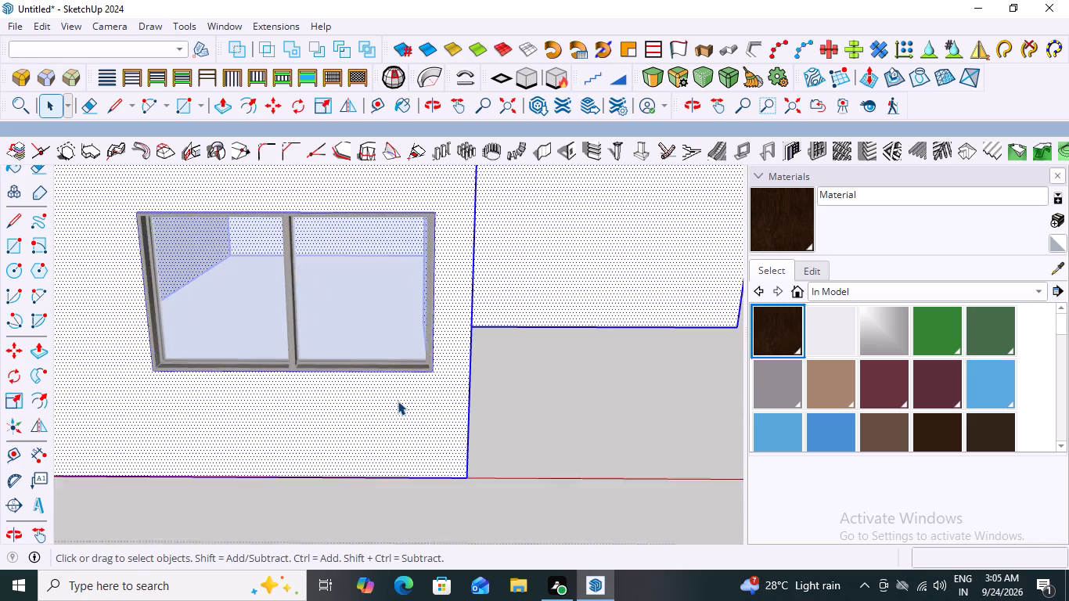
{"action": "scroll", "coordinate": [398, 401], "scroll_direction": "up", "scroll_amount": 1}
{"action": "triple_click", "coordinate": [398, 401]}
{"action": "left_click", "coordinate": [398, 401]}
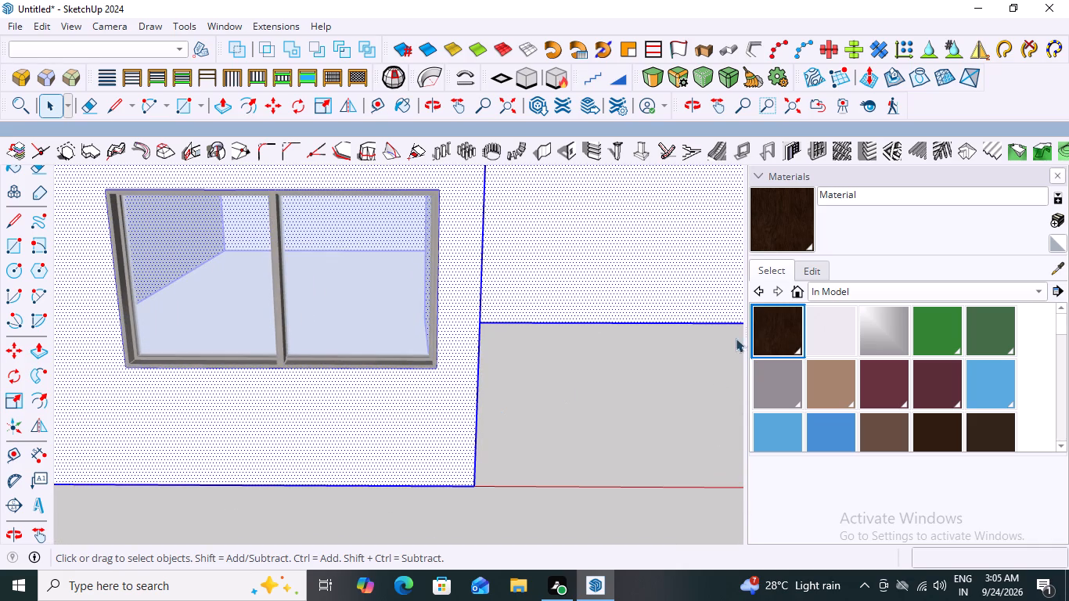
Hide the default tray to widen the modelling area.
{"action": "key", "text": "space"}
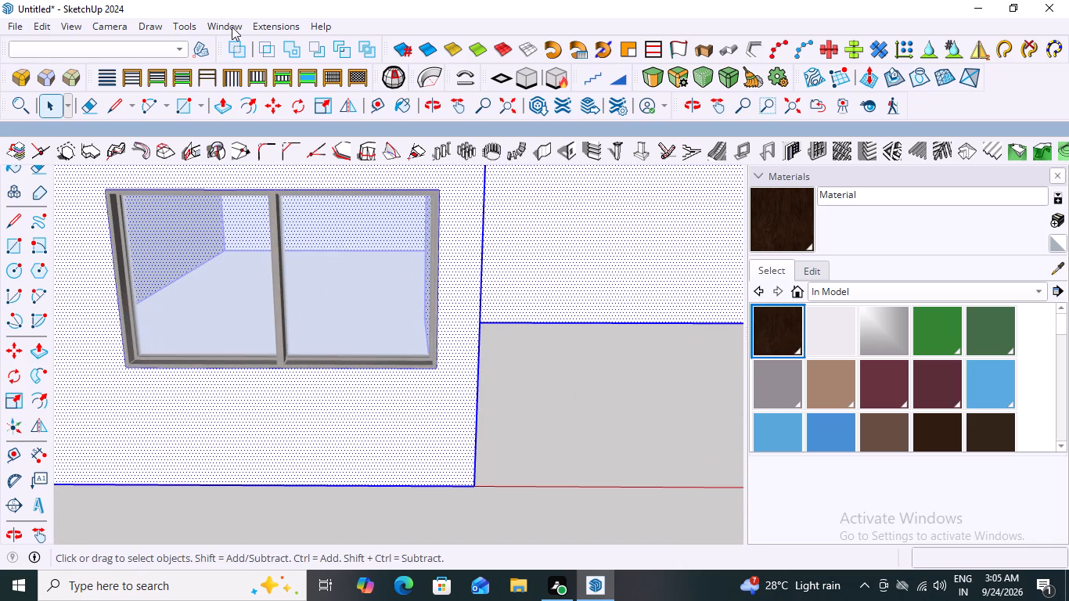
{"action": "left_click", "coordinate": [239, 26]}
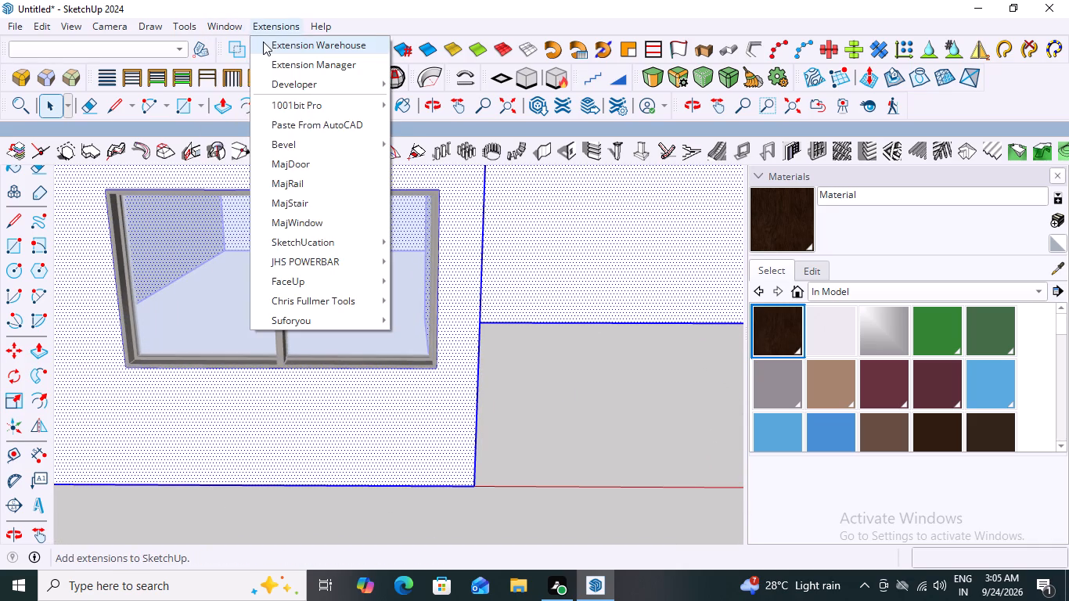
{"action": "left_click", "coordinate": [242, 41]}
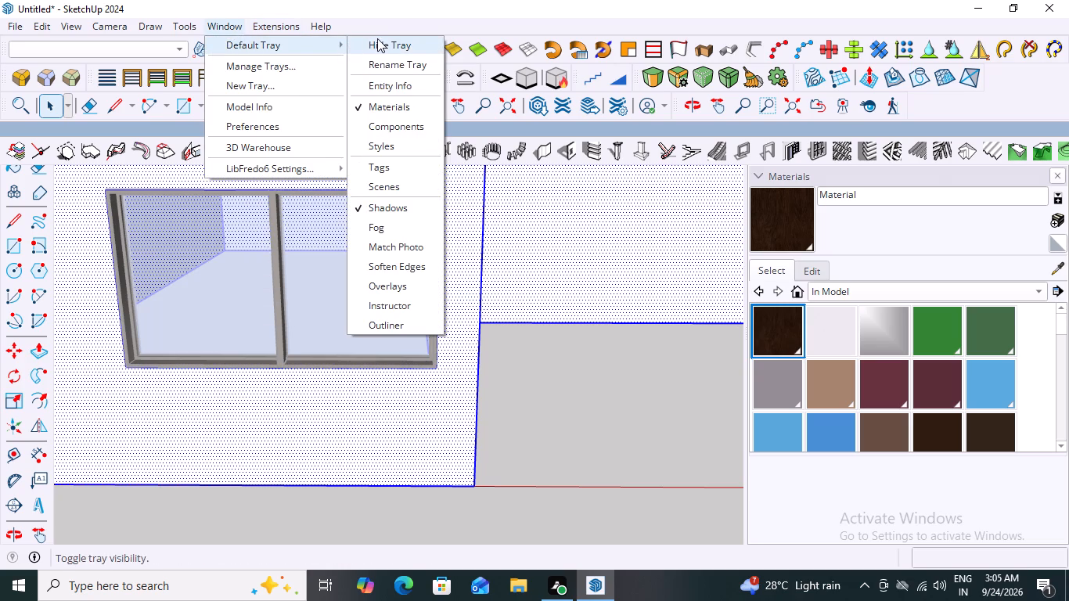
{"action": "left_click", "coordinate": [379, 40]}
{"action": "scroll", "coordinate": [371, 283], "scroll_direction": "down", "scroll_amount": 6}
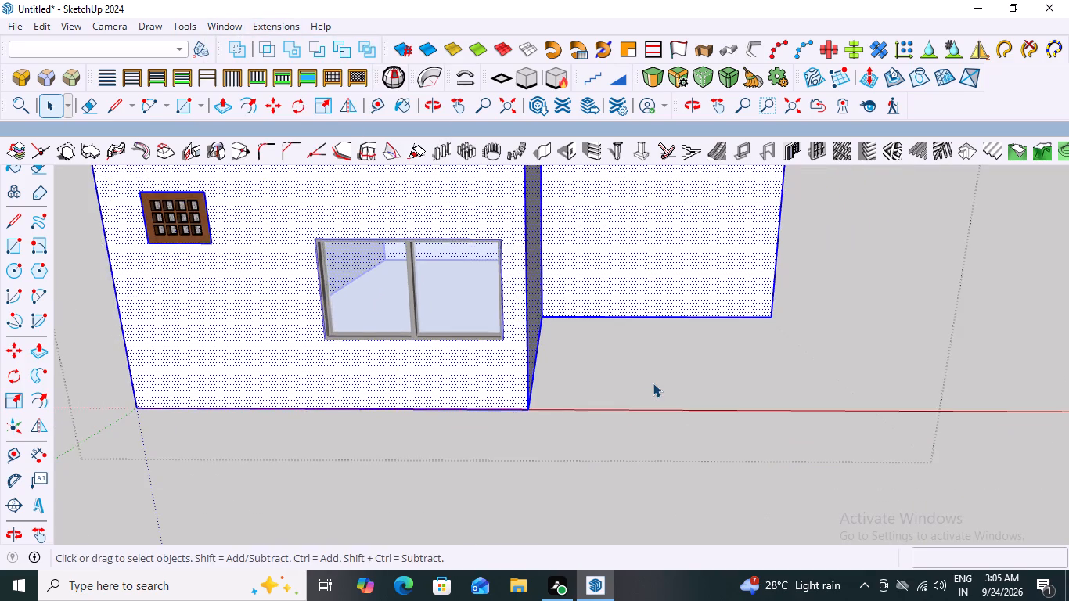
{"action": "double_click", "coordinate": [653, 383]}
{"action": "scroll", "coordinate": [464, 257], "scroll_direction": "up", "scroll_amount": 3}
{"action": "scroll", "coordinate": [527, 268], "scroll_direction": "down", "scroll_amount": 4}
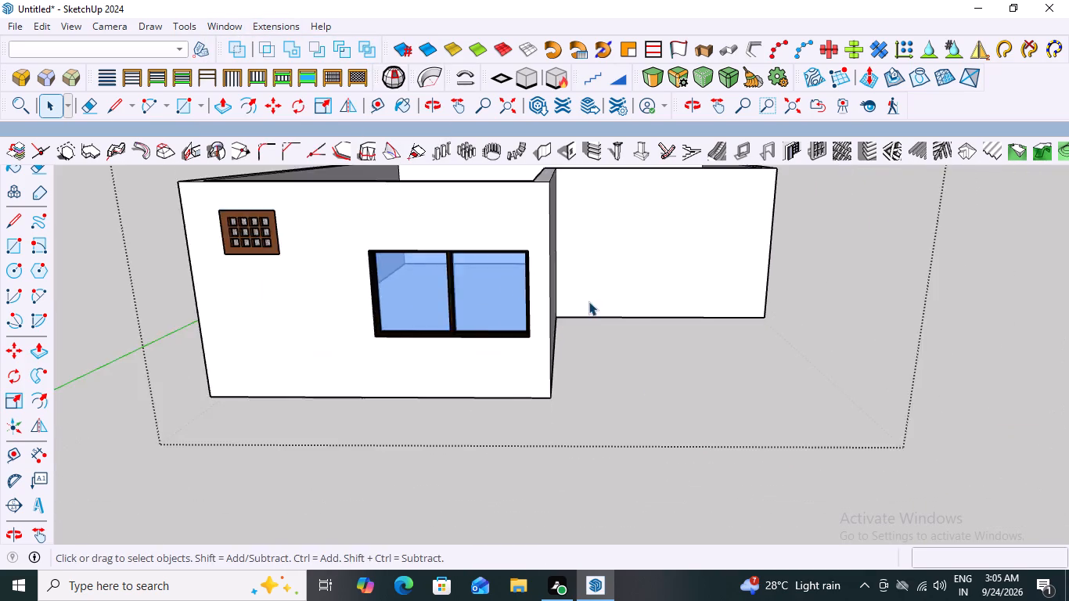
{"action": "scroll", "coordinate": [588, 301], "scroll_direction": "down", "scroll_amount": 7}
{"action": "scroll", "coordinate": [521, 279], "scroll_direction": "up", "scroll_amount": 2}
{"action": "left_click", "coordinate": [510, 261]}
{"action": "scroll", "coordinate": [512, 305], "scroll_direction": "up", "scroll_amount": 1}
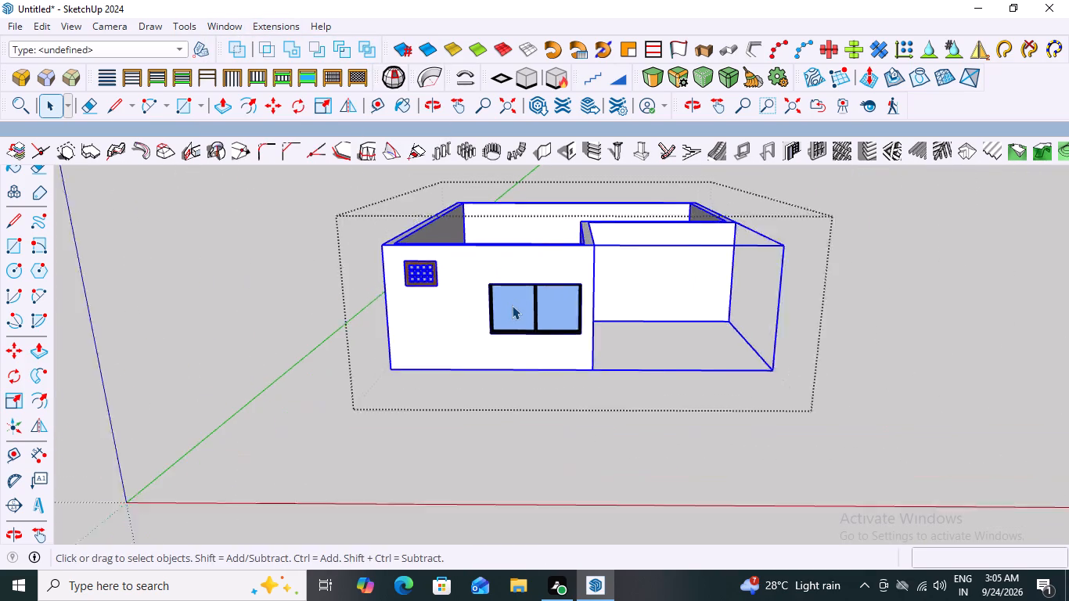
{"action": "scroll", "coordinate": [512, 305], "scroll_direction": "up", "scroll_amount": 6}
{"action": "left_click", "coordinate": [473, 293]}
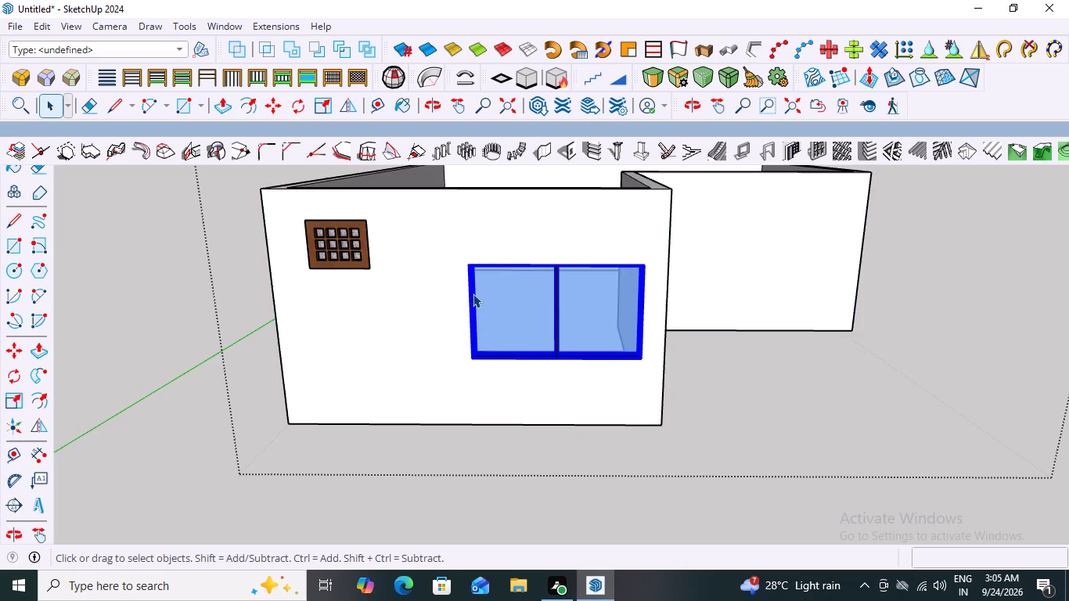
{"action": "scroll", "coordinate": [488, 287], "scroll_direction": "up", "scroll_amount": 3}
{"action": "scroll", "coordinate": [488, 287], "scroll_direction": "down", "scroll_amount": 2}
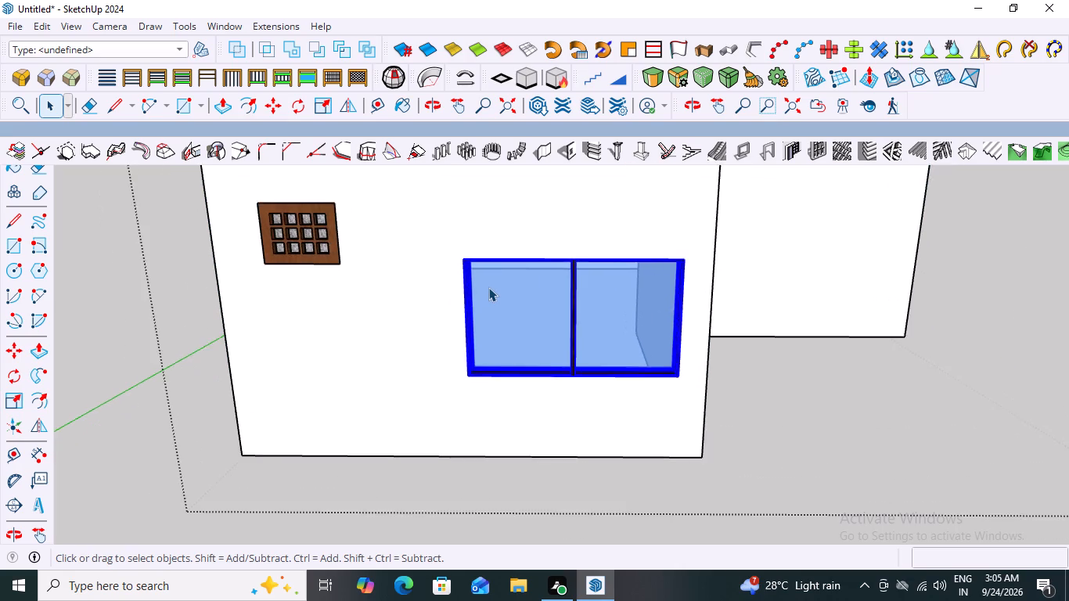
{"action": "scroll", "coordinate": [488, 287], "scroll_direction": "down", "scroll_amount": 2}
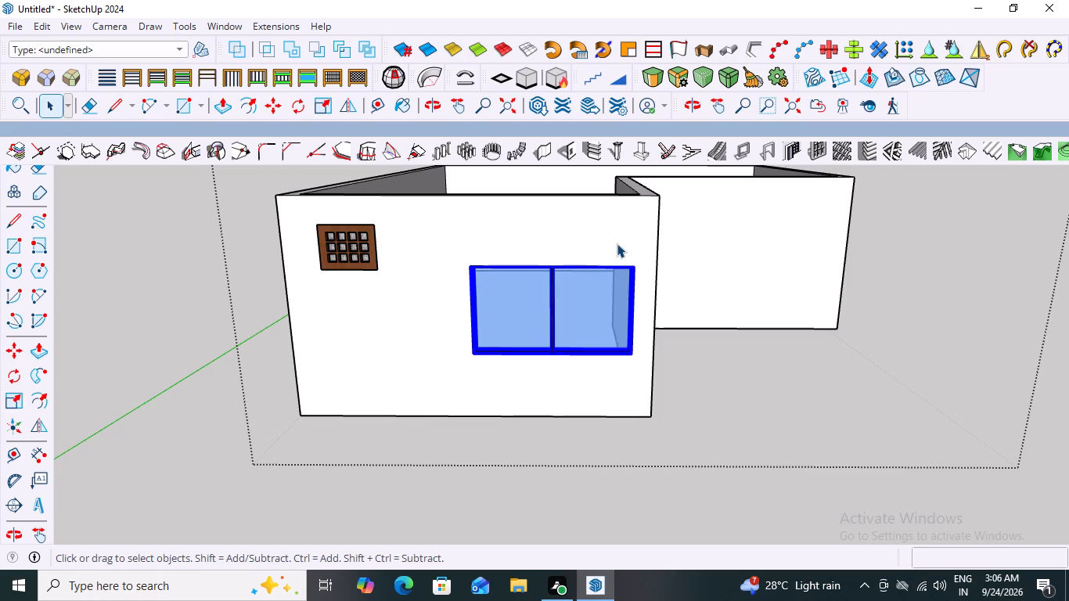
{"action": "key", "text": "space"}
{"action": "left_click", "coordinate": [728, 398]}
Open the wall group for editing and select the front wall face around the window together with its edges.
{"action": "scroll", "coordinate": [626, 375], "scroll_direction": "up", "scroll_amount": 1}
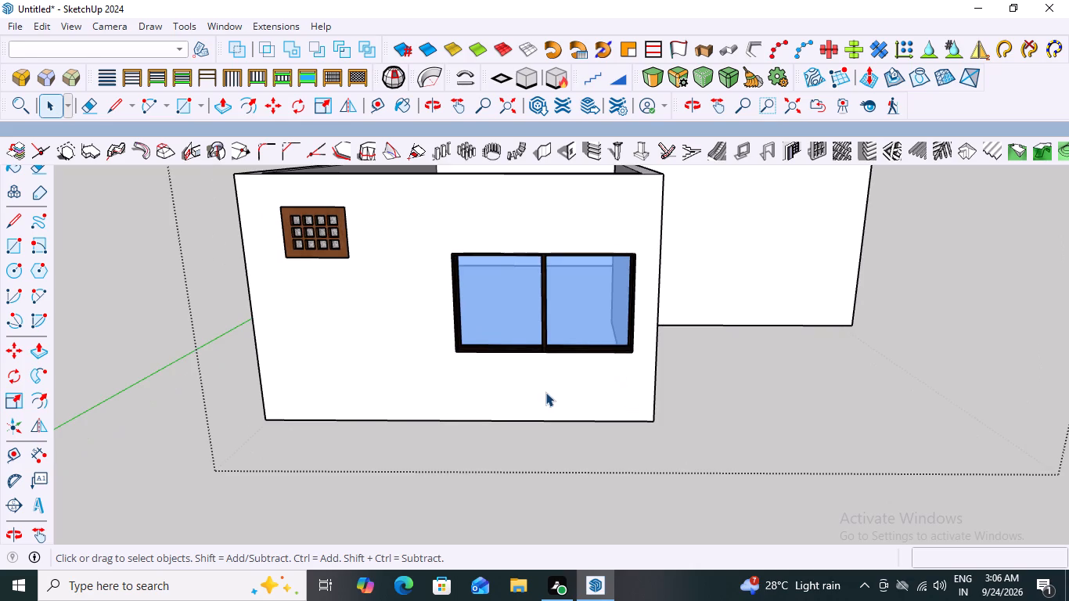
{"action": "double_click", "coordinate": [545, 392]}
{"action": "double_click", "coordinate": [552, 382]}
{"action": "double_click", "coordinate": [552, 382]}
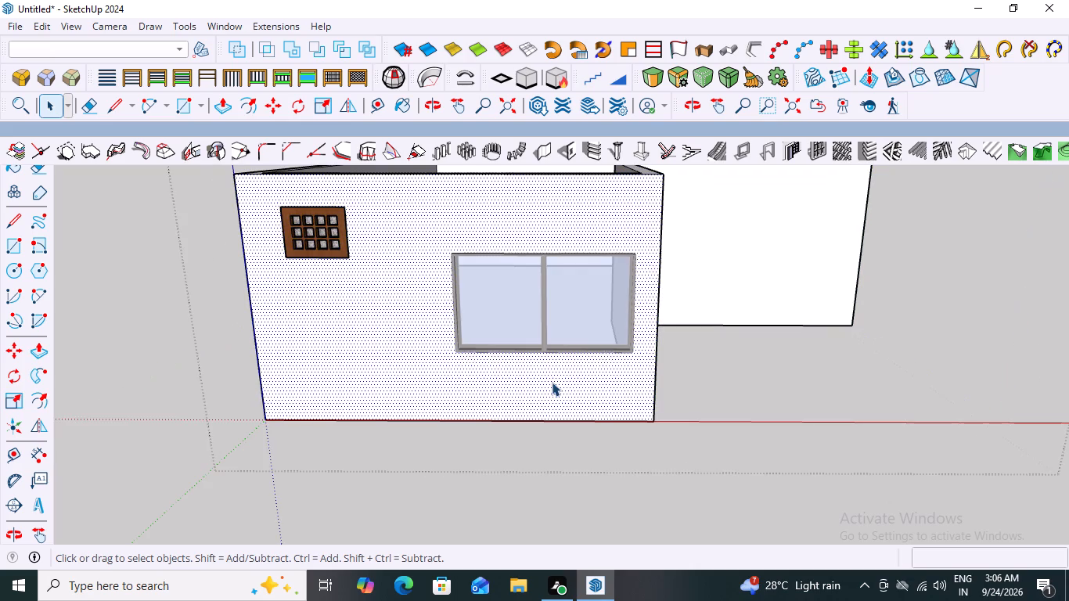
{"action": "scroll", "coordinate": [633, 379], "scroll_direction": "up", "scroll_amount": 3}
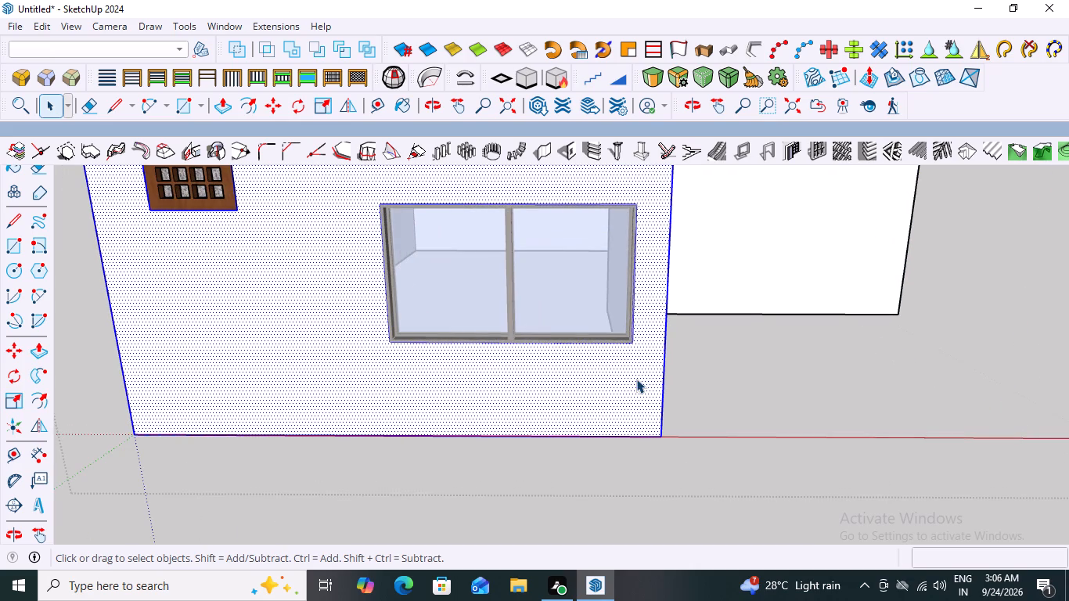
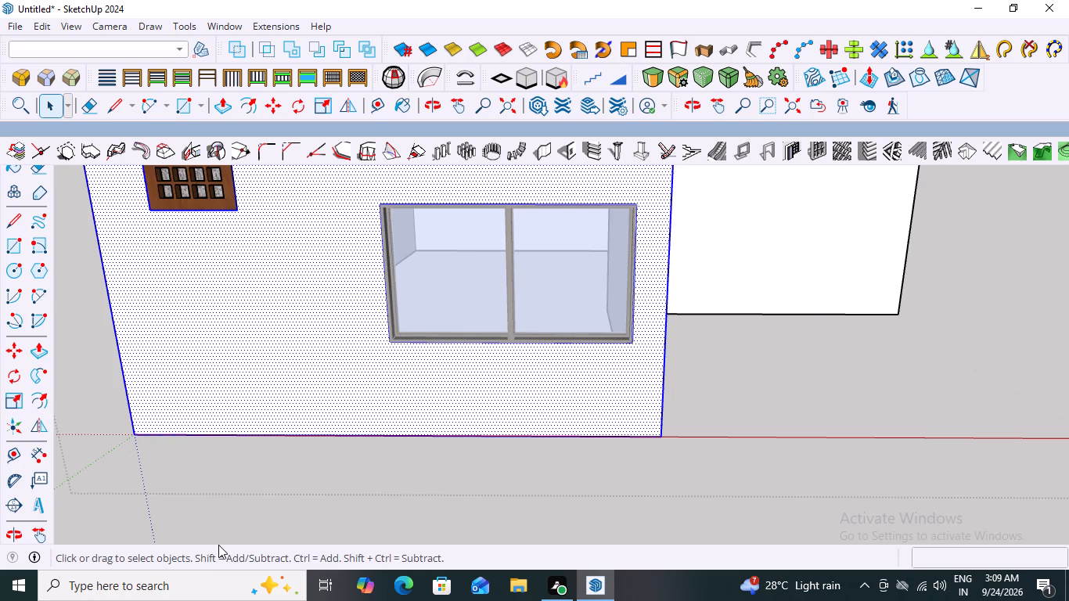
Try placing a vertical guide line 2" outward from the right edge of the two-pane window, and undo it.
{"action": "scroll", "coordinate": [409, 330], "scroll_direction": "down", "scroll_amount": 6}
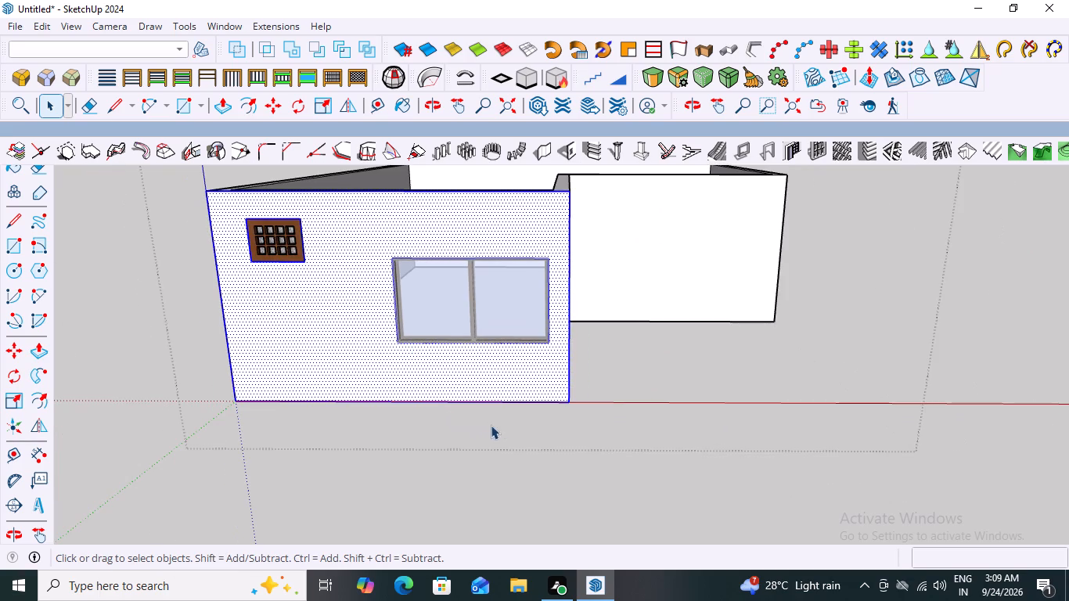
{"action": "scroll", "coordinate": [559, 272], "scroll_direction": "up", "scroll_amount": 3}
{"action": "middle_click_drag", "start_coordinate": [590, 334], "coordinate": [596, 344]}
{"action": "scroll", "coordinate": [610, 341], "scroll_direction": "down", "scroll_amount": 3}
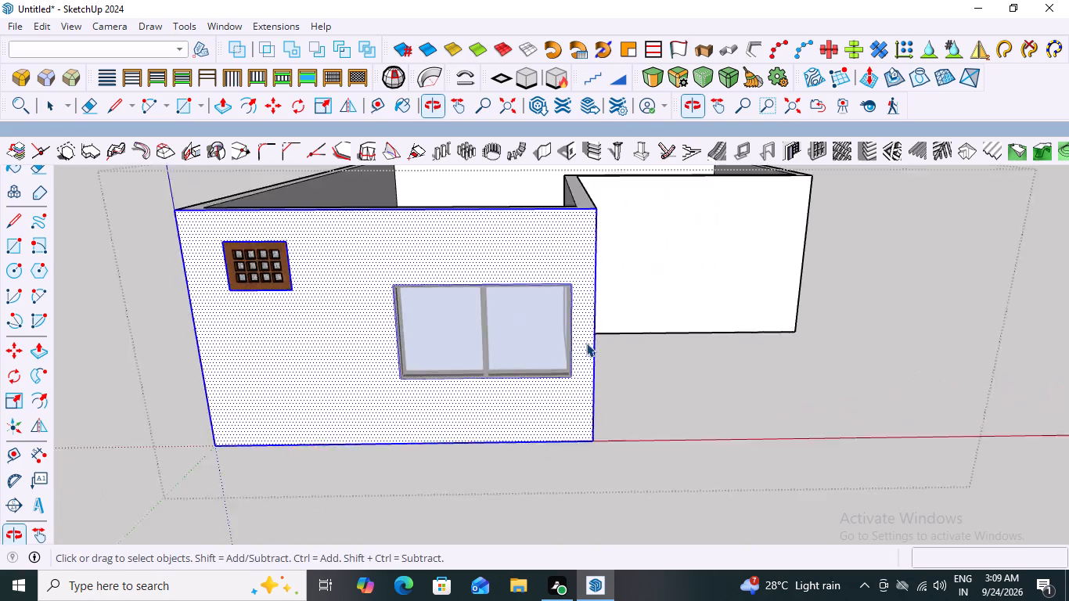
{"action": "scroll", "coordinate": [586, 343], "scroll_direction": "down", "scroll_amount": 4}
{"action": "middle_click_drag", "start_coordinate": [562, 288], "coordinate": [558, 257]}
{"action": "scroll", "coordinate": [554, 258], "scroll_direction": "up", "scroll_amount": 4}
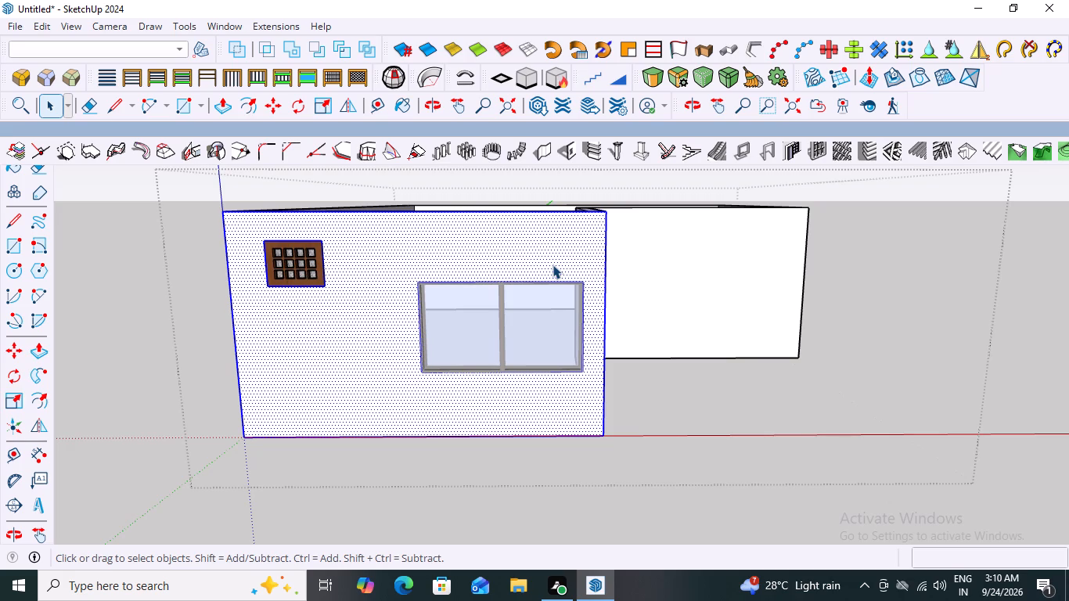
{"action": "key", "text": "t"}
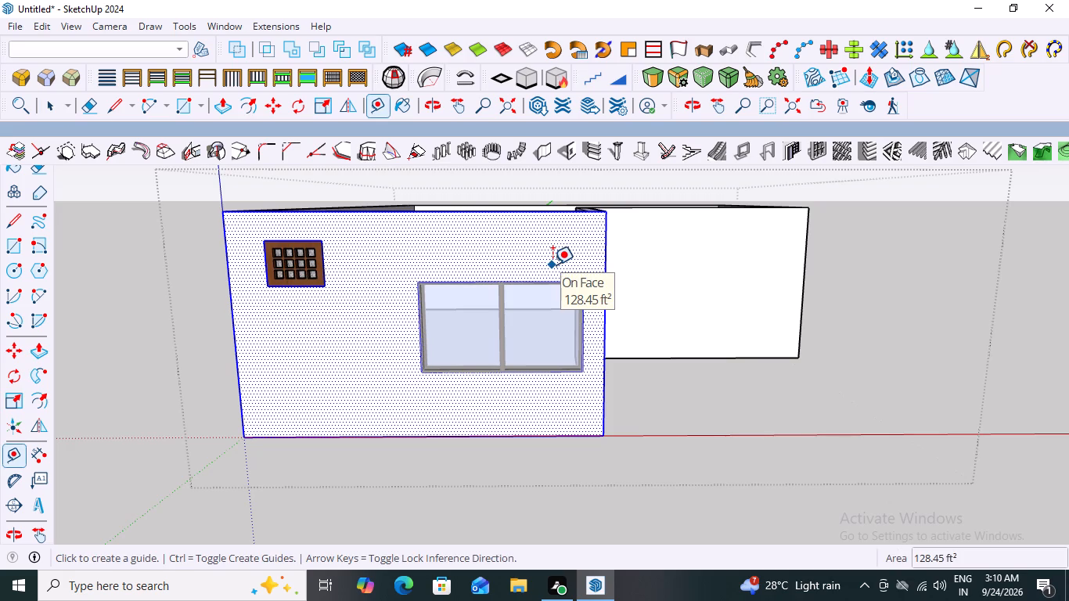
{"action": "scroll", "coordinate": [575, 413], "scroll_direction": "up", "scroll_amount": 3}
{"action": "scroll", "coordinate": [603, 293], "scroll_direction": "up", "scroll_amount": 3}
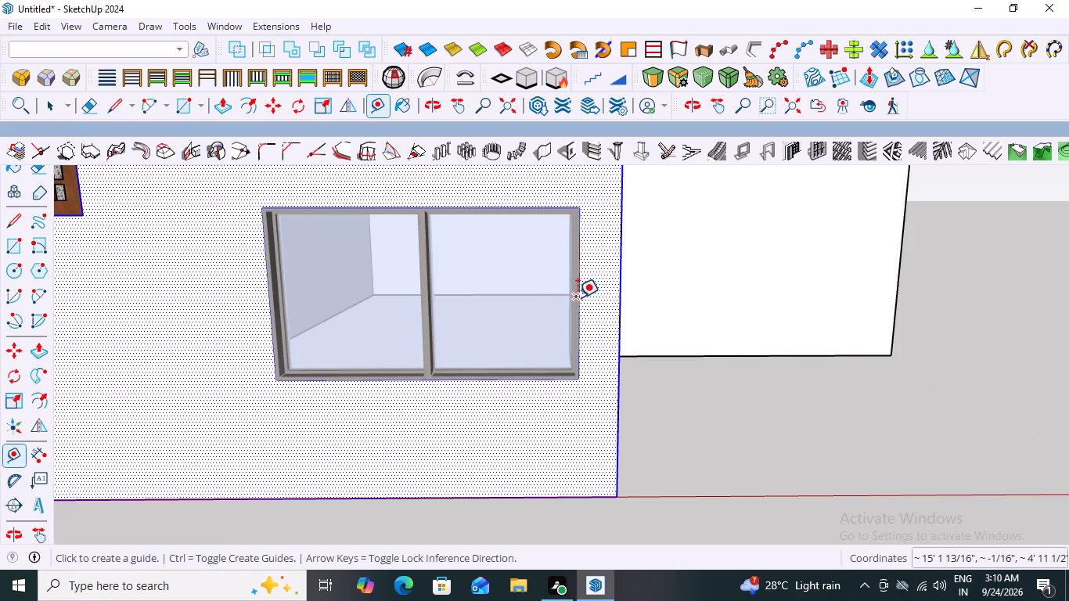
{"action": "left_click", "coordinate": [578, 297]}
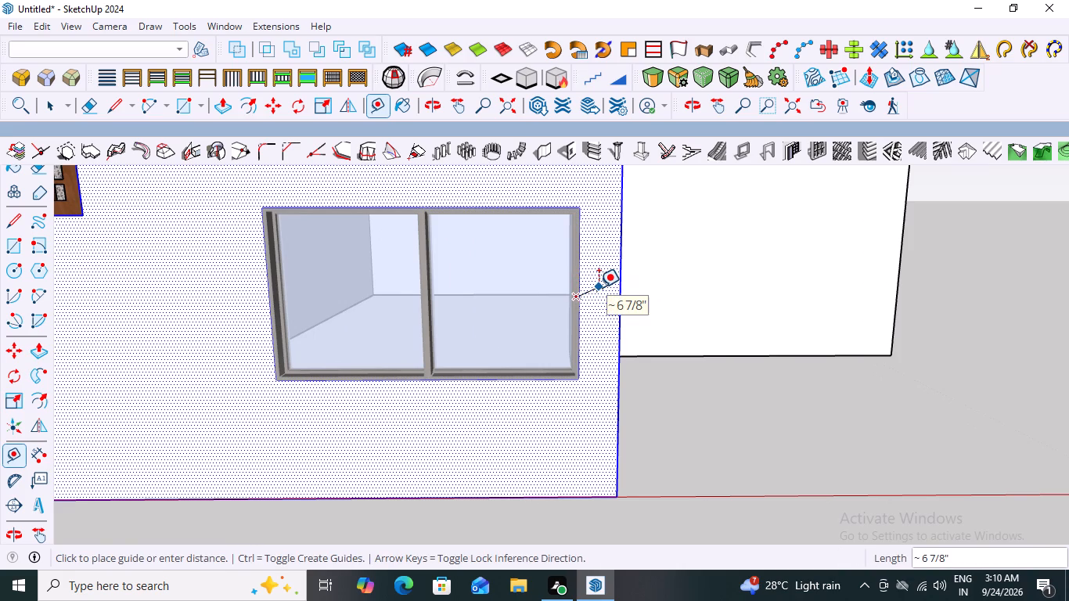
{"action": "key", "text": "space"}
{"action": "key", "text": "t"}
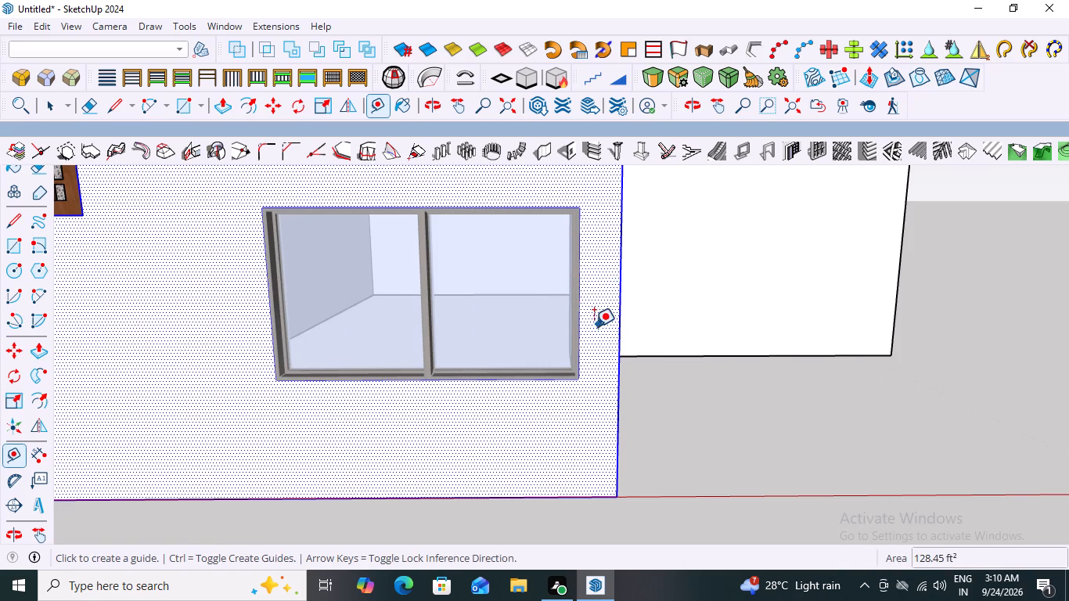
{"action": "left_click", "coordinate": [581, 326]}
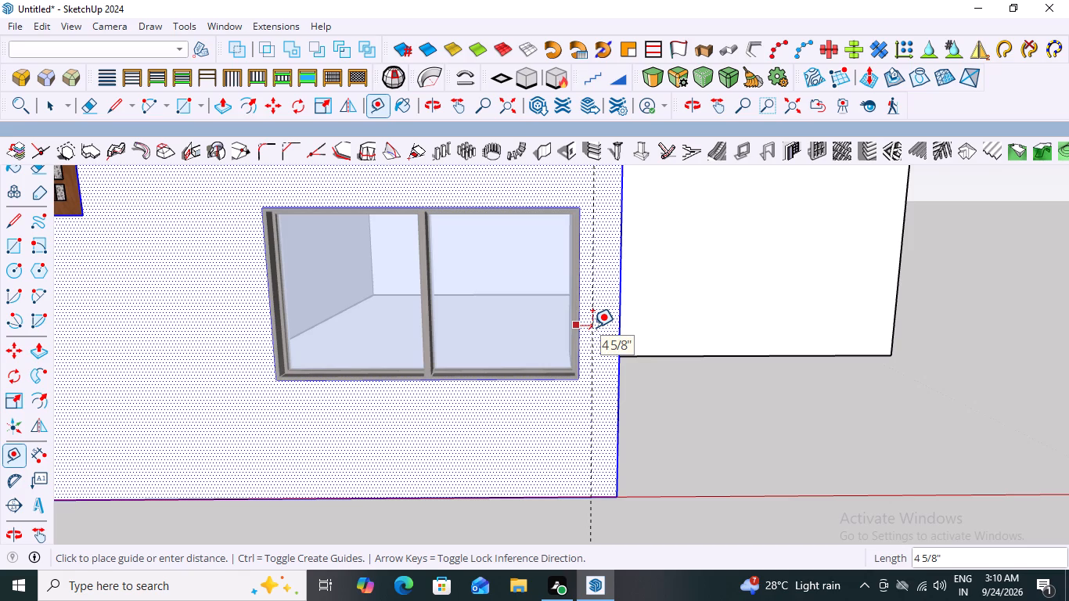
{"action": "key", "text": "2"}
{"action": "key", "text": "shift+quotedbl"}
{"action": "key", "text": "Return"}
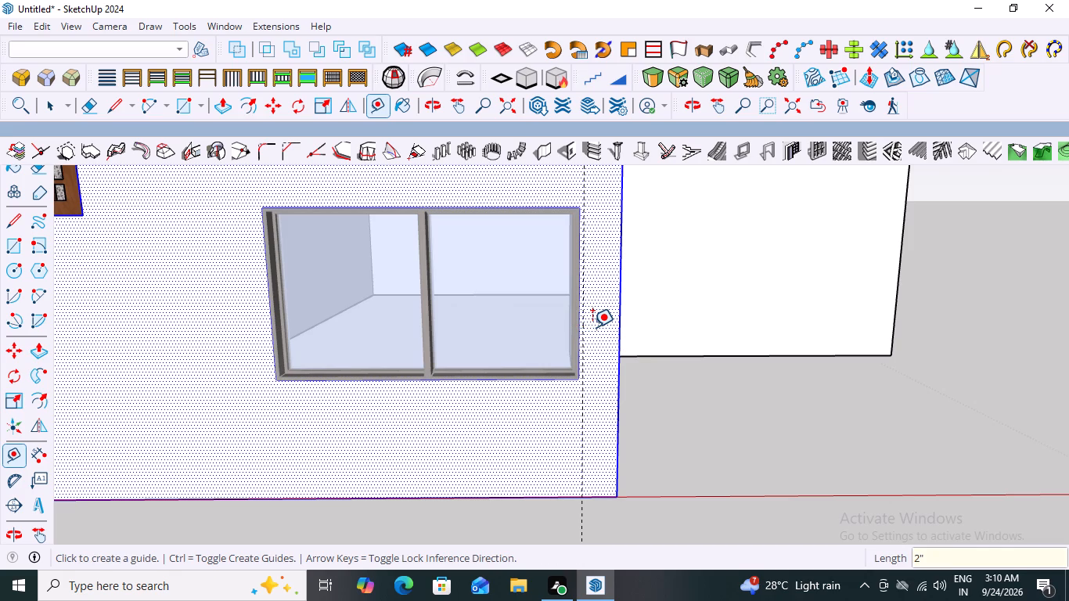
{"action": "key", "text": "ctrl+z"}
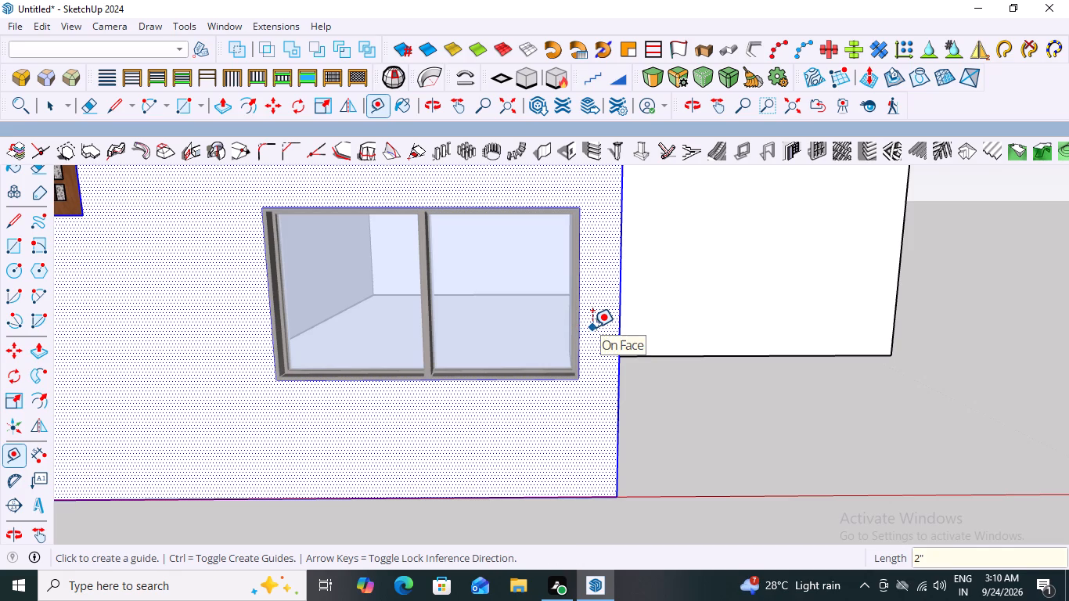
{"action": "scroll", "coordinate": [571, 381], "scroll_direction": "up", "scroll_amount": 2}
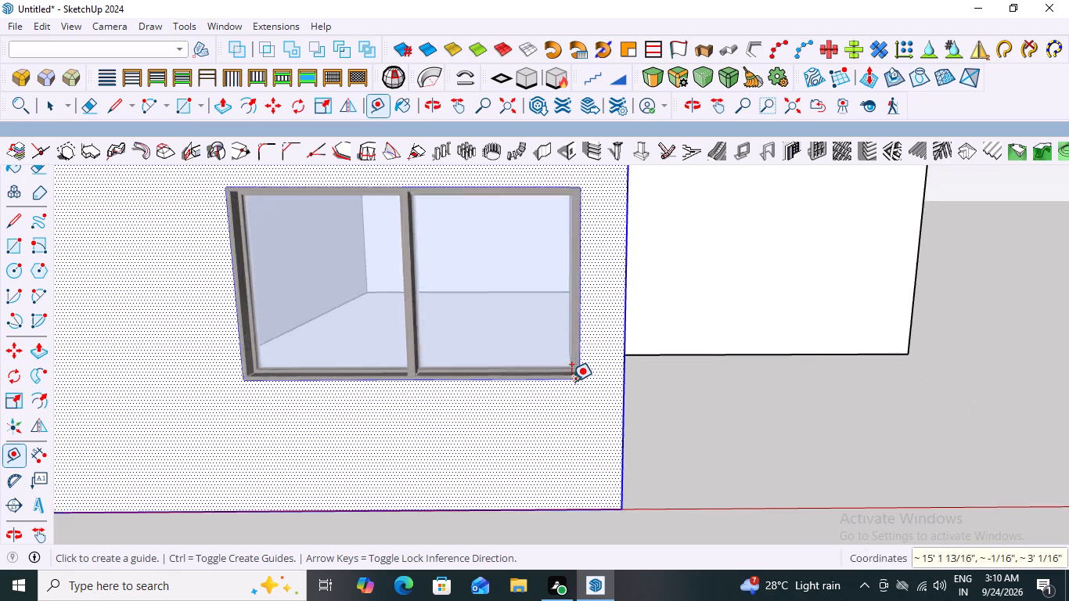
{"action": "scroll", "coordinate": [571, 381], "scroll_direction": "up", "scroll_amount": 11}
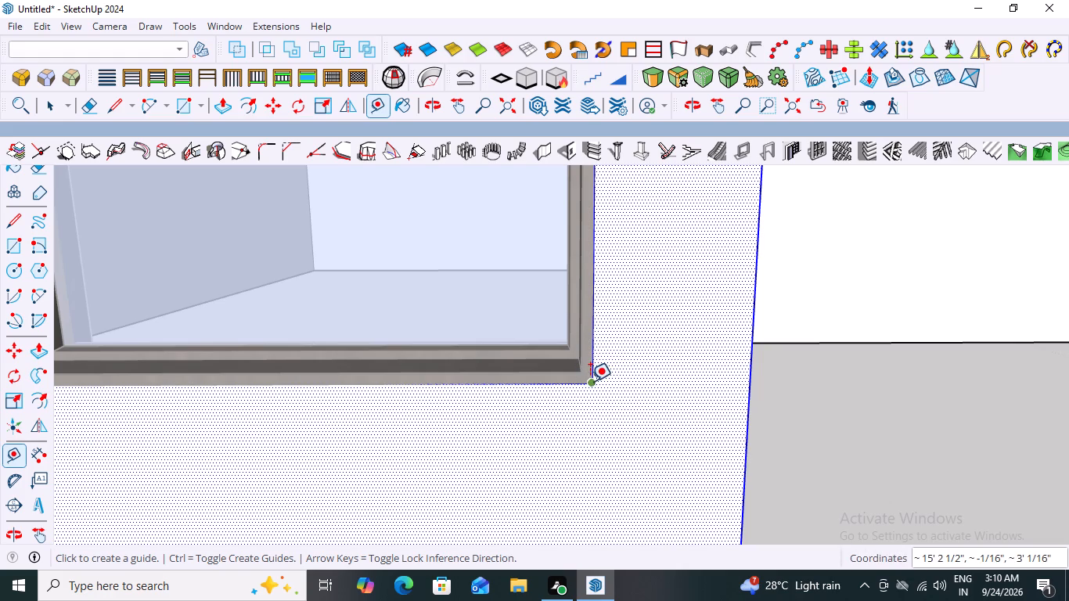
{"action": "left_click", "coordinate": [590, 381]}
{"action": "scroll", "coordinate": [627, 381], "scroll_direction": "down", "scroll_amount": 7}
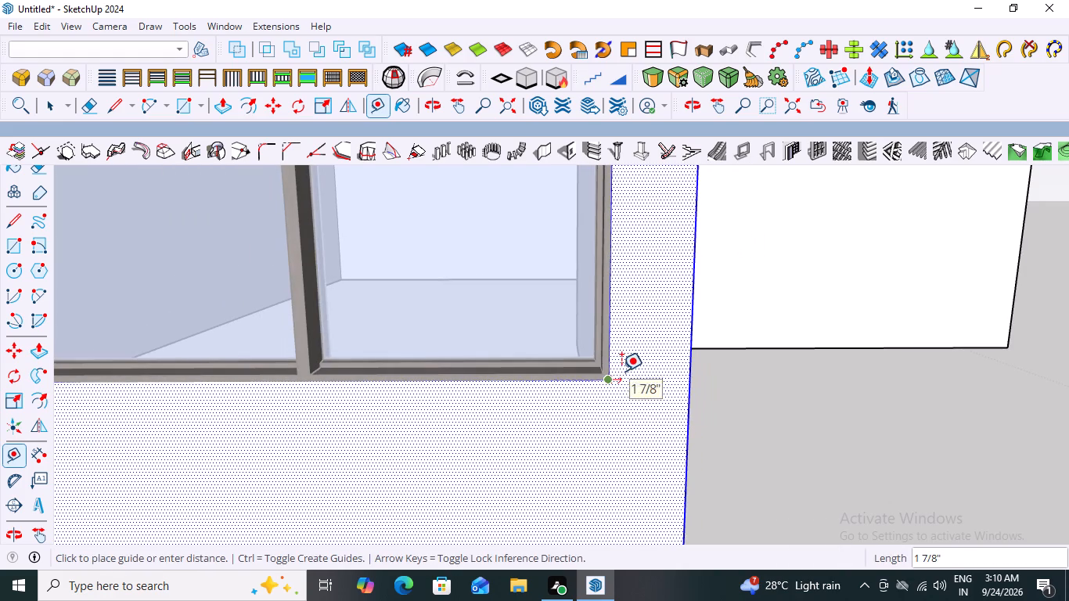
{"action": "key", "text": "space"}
Pull a vertical guide line outward from the right edge of the two-pane window toward the wall corner.
{"action": "key", "text": "t"}
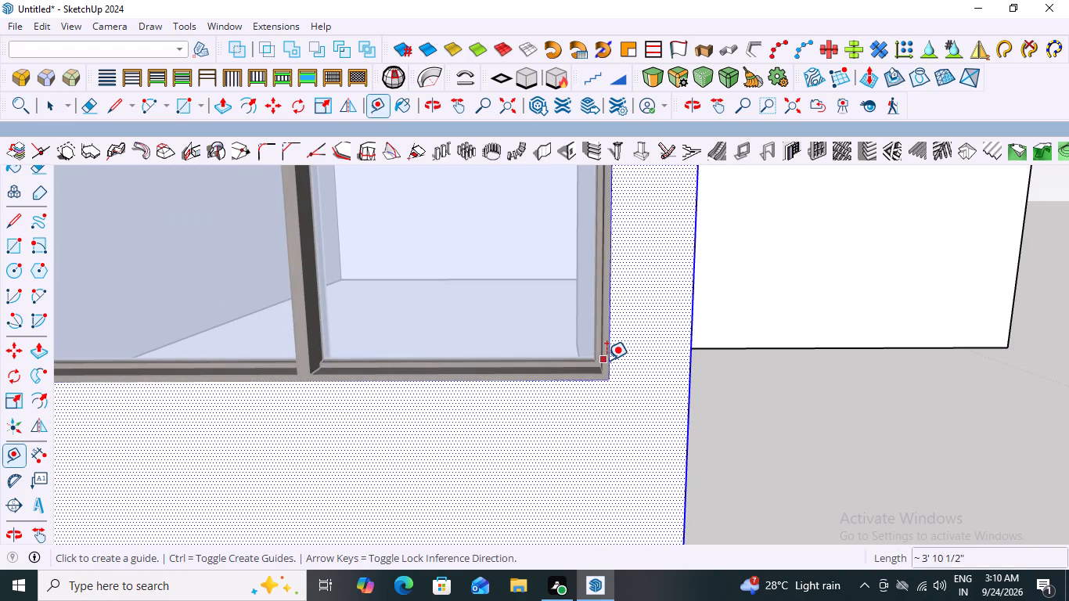
{"action": "left_click", "coordinate": [610, 362]}
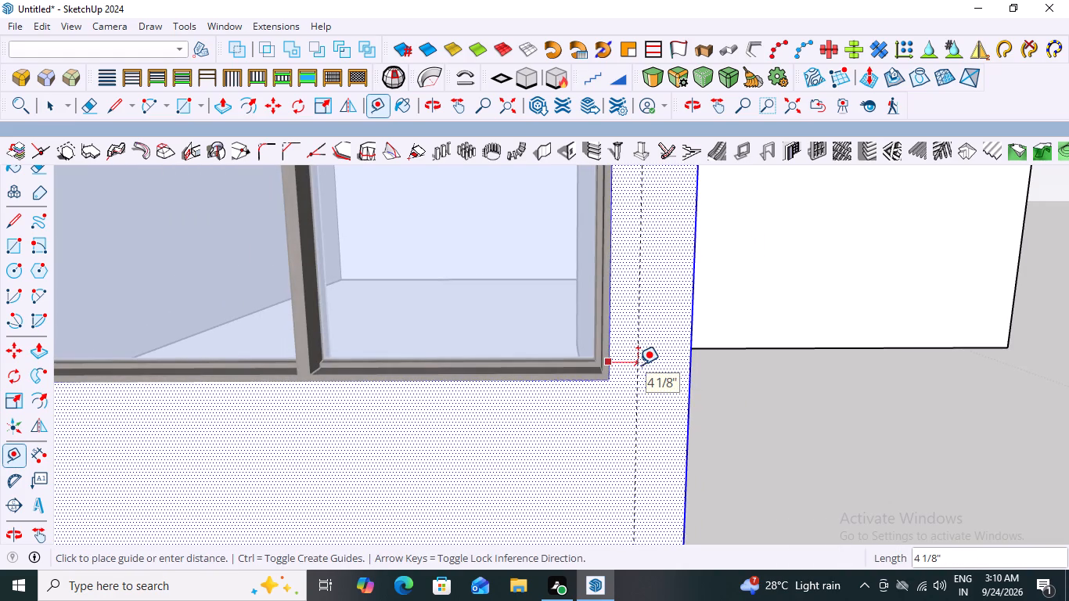
{"action": "scroll", "coordinate": [638, 365], "scroll_direction": "down", "scroll_amount": 9}
{"action": "scroll", "coordinate": [645, 369], "scroll_direction": "up", "scroll_amount": 1}
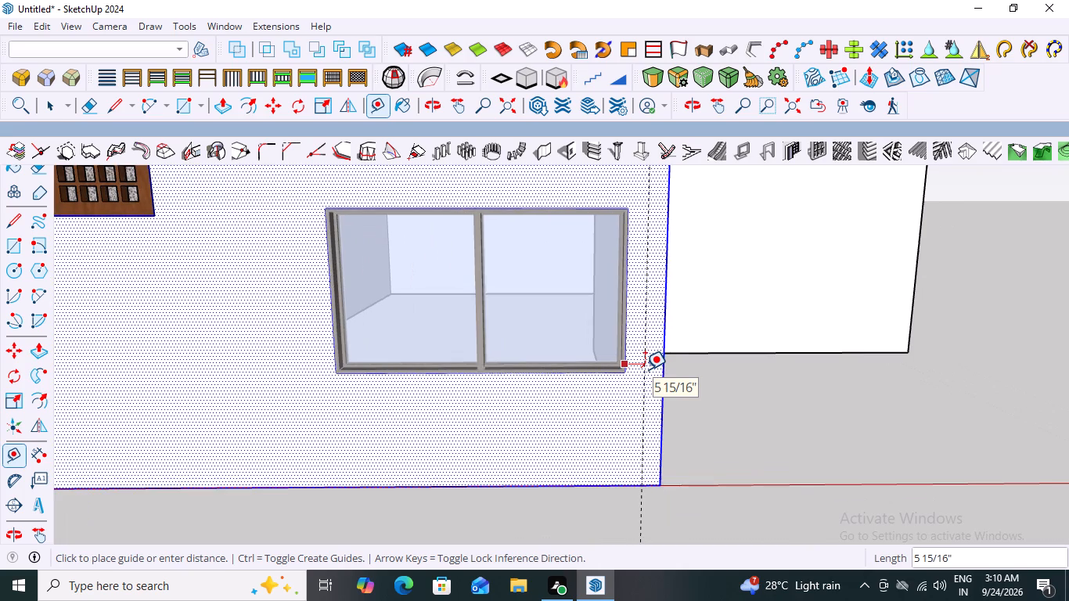
{"action": "scroll", "coordinate": [645, 369], "scroll_direction": "up", "scroll_amount": 1}
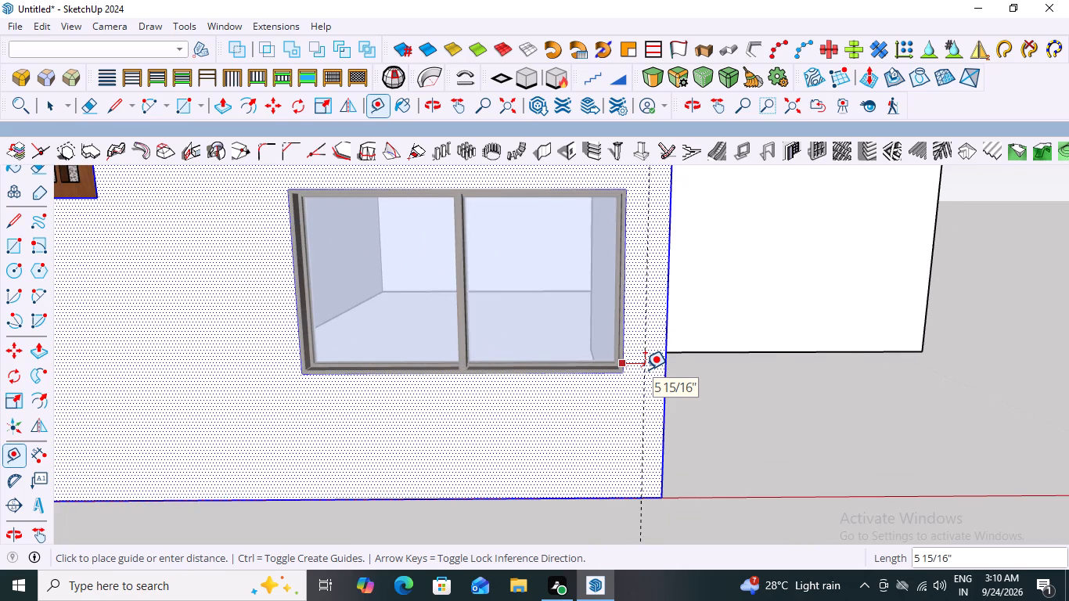
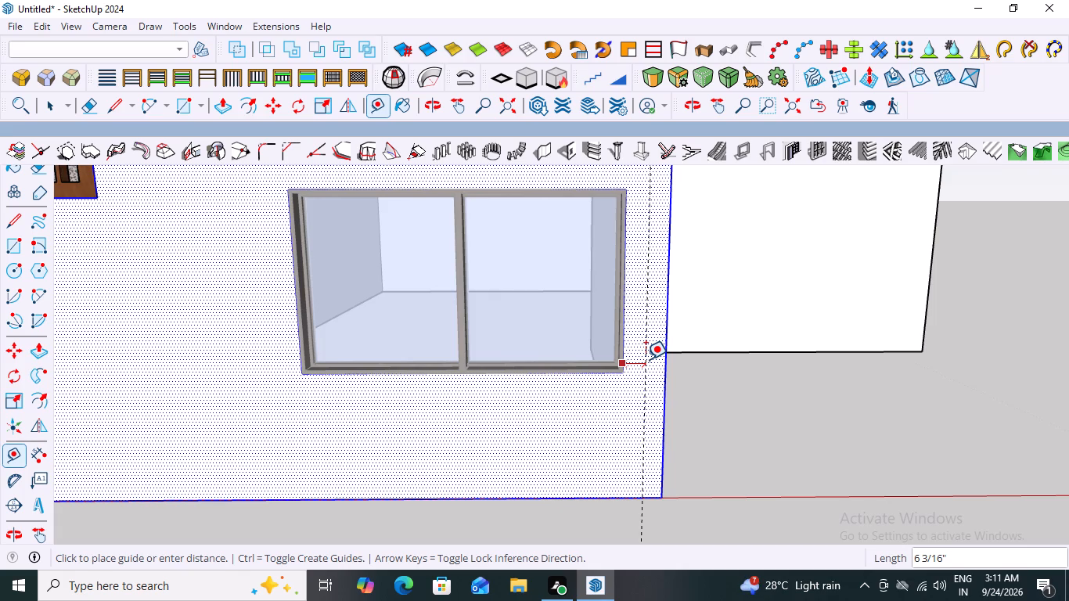
Set the vertical guide line 5" outward from the right edge of the two-pane window.
{"action": "key", "text": "5"}
{"action": "key", "text": "shift+quotedbl"}
{"action": "key", "text": "Return"}
Place a horizontal guide line 5" below the bottom edge of the two-pane window.
{"action": "scroll", "coordinate": [655, 368], "scroll_direction": "down", "scroll_amount": 2}
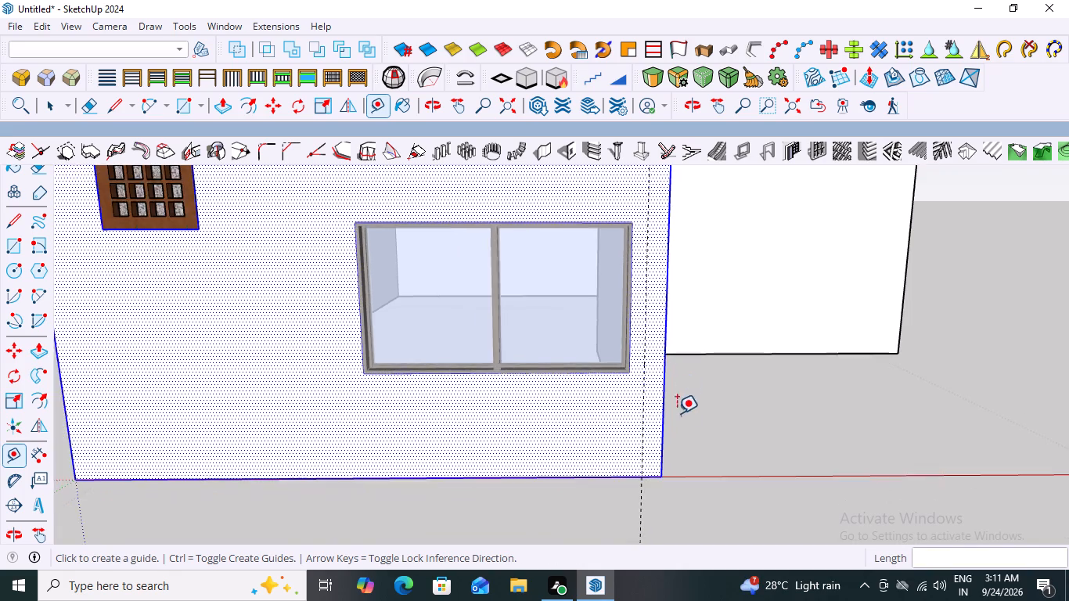
{"action": "scroll", "coordinate": [676, 416], "scroll_direction": "down", "scroll_amount": 2}
{"action": "scroll", "coordinate": [553, 441], "scroll_direction": "up", "scroll_amount": 5}
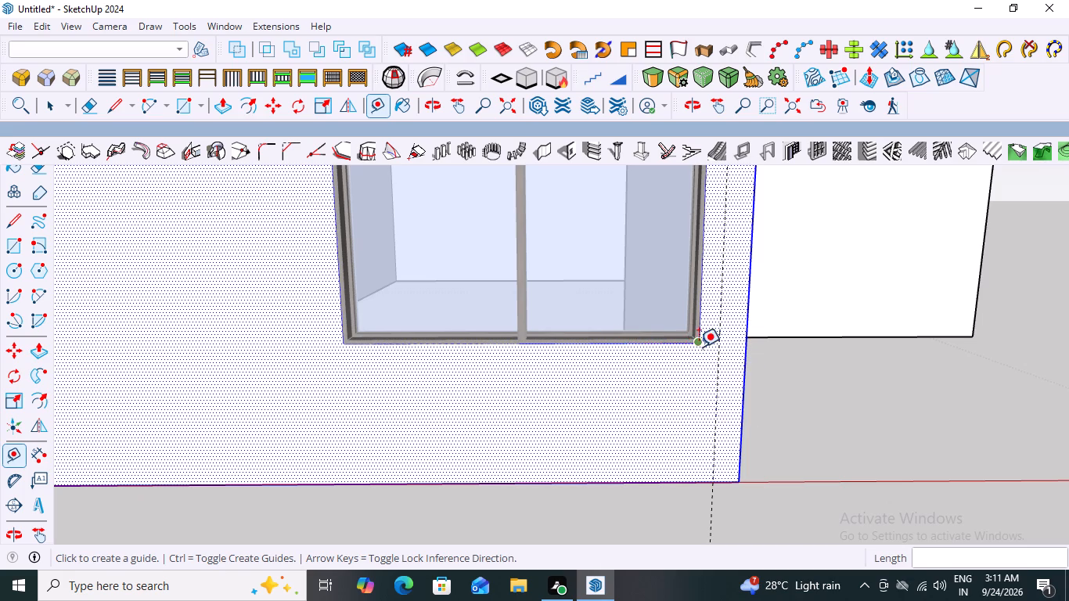
{"action": "left_click", "coordinate": [677, 346]}
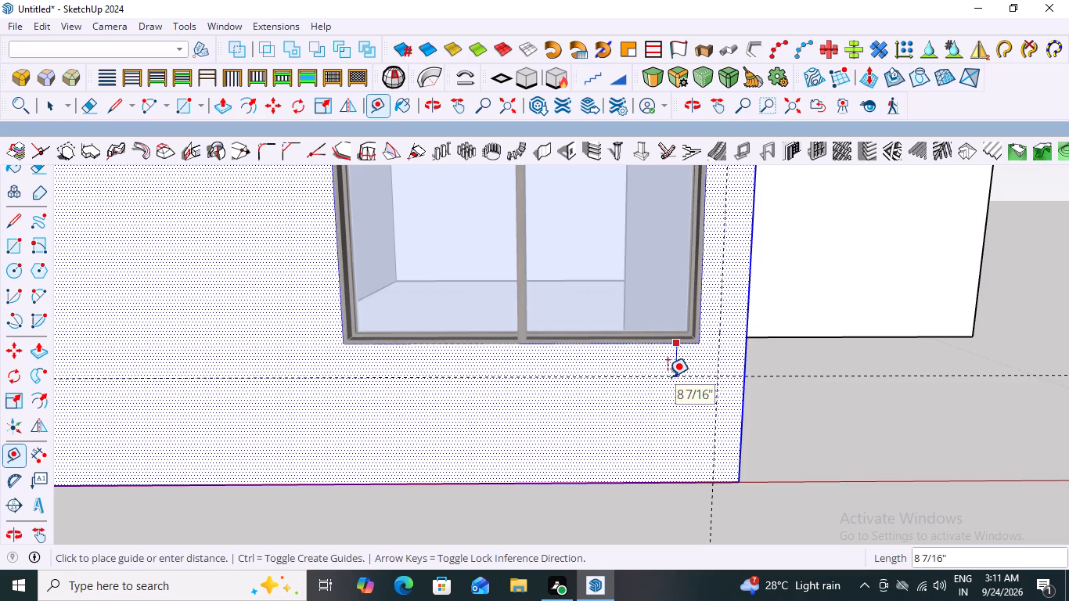
{"action": "key", "text": "5"}
{"action": "key", "text": "shift+quotedbl"}
{"action": "key", "text": "Return"}
Place a vertical guide line 5" outward from the left edge of the two-pane window.
{"action": "scroll", "coordinate": [646, 408], "scroll_direction": "down", "scroll_amount": 6}
{"action": "scroll", "coordinate": [485, 370], "scroll_direction": "up", "scroll_amount": 2}
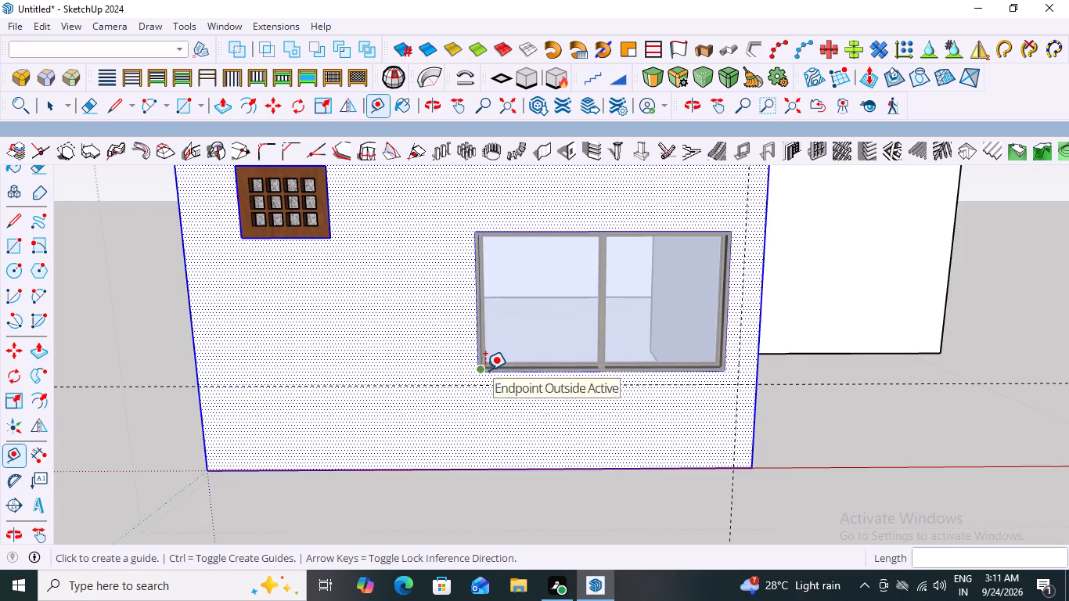
{"action": "left_click", "coordinate": [474, 321]}
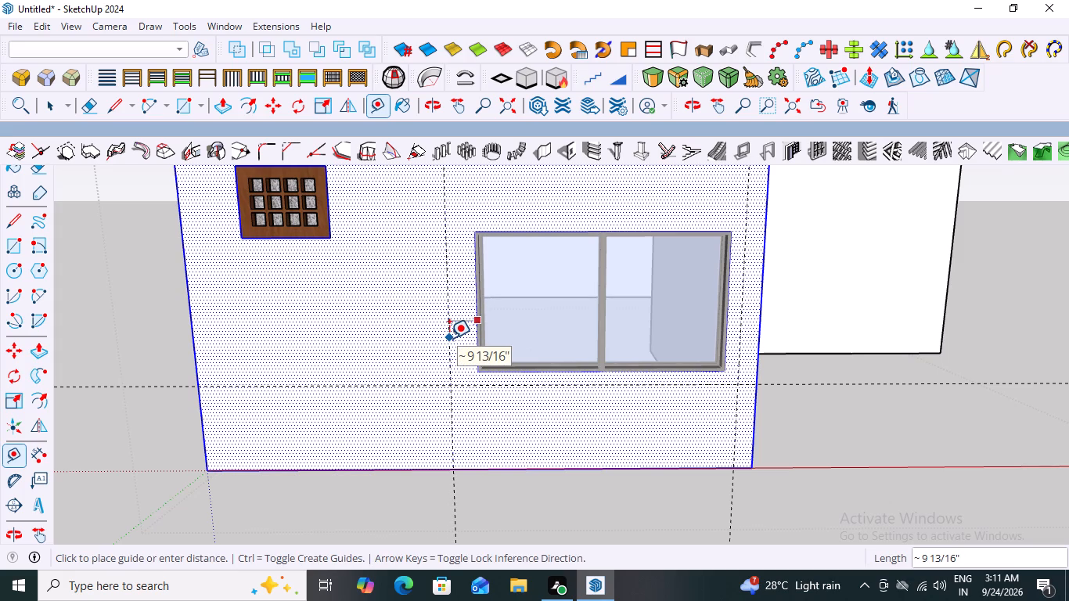
{"action": "key", "text": "5"}
{"action": "key", "text": "shift+quotedbl"}
{"action": "key", "text": "Return"}
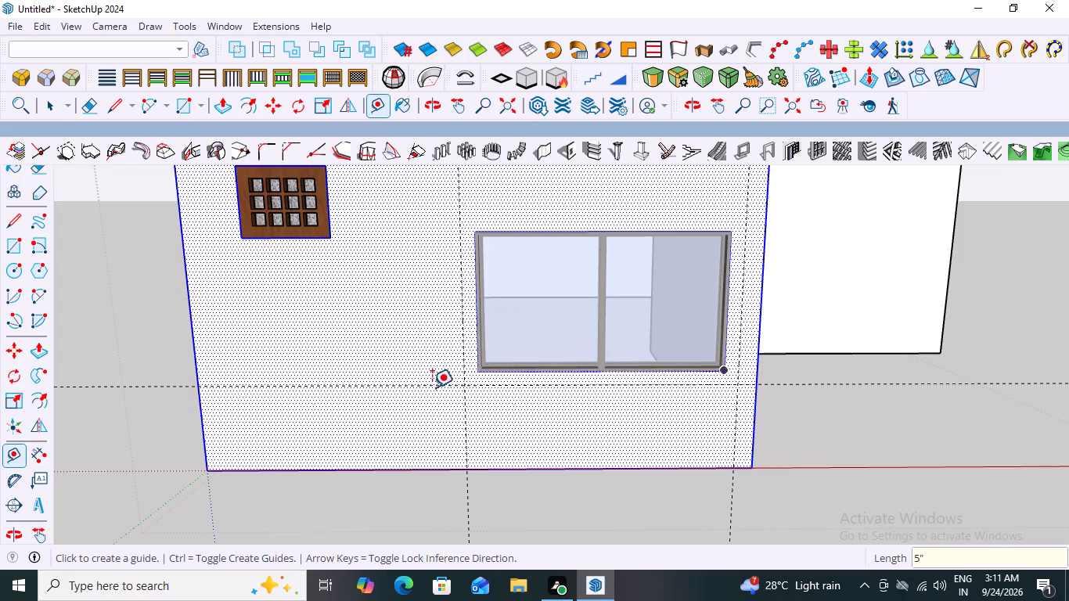
Place a horizontal guide line 5" above the top edge of the two-pane window.
{"action": "left_click", "coordinate": [630, 231]}
{"action": "key", "text": "5"}
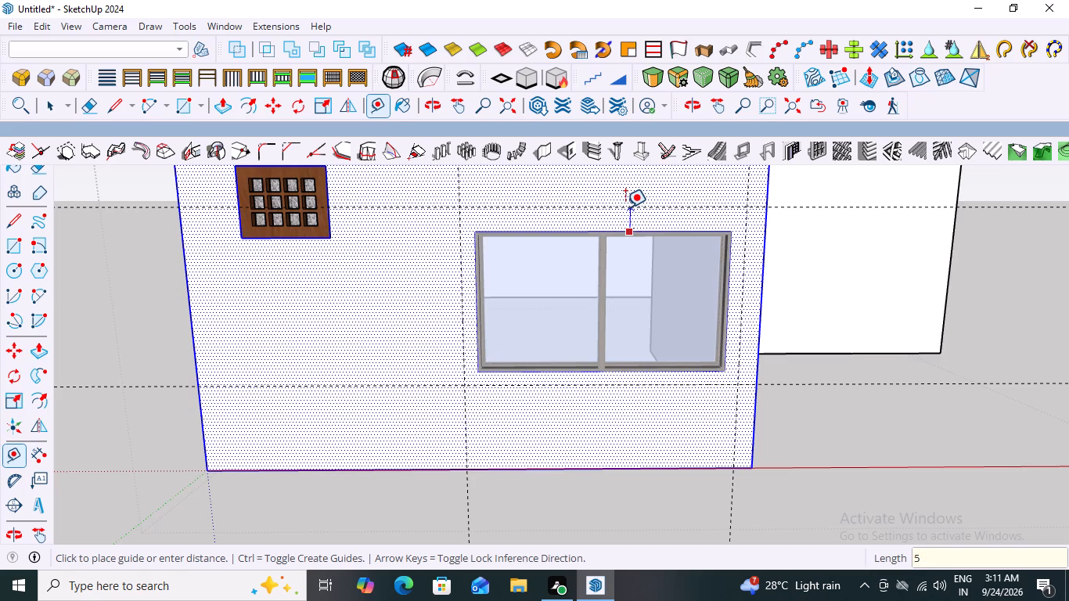
{"action": "key", "text": "shift+quotedbl"}
{"action": "key", "text": "Return"}
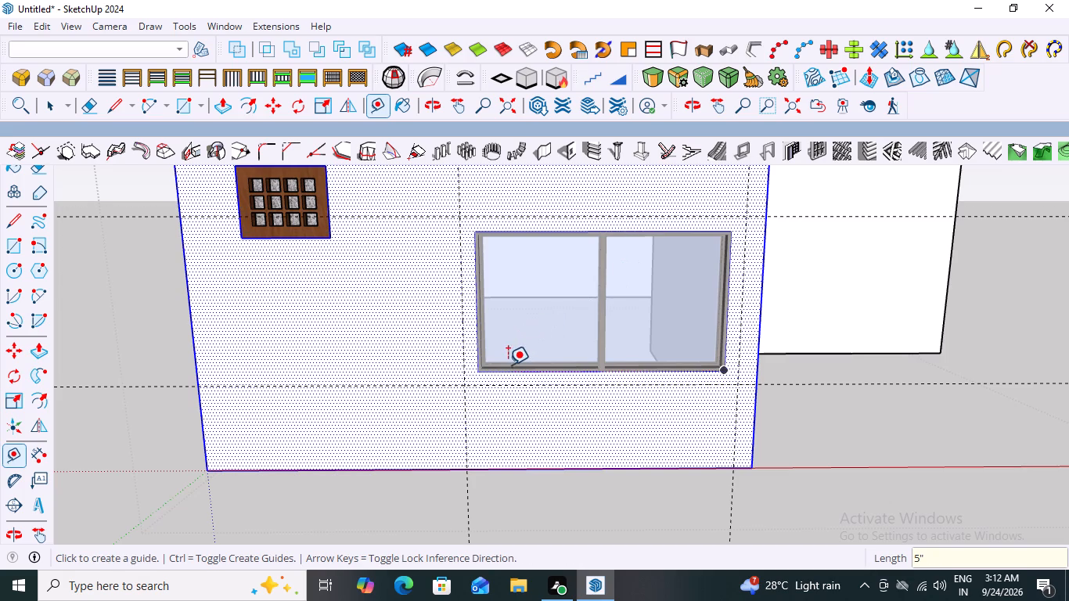
{"action": "key", "text": "space"}
Draw a closed rectangular outline around the window with the Line tool, connecting the four guide intersections, about 7' 11" wide and 4' 7" high.
{"action": "scroll", "coordinate": [488, 404], "scroll_direction": "down", "scroll_amount": 3}
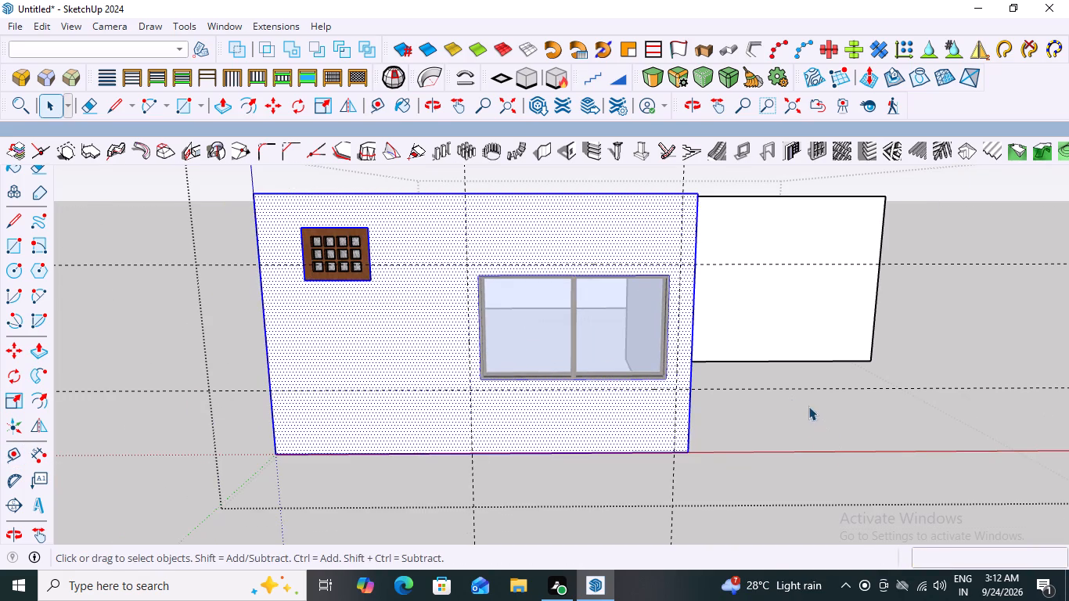
{"action": "middle_click_drag", "start_coordinate": [759, 400], "coordinate": [754, 388]}
{"action": "scroll", "coordinate": [753, 387], "scroll_direction": "up", "scroll_amount": 2}
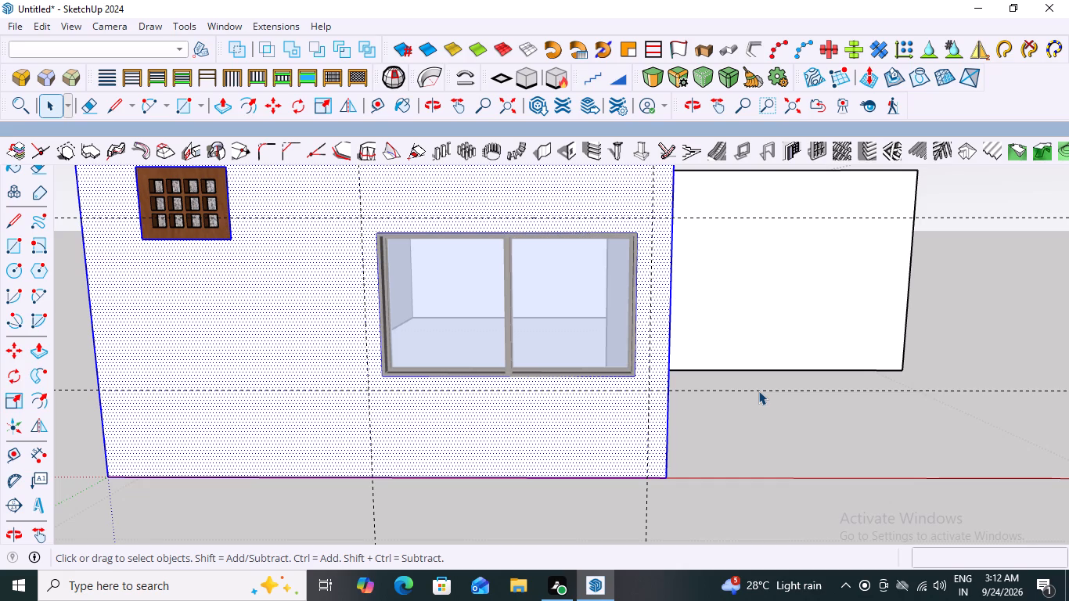
{"action": "key", "text": "l"}
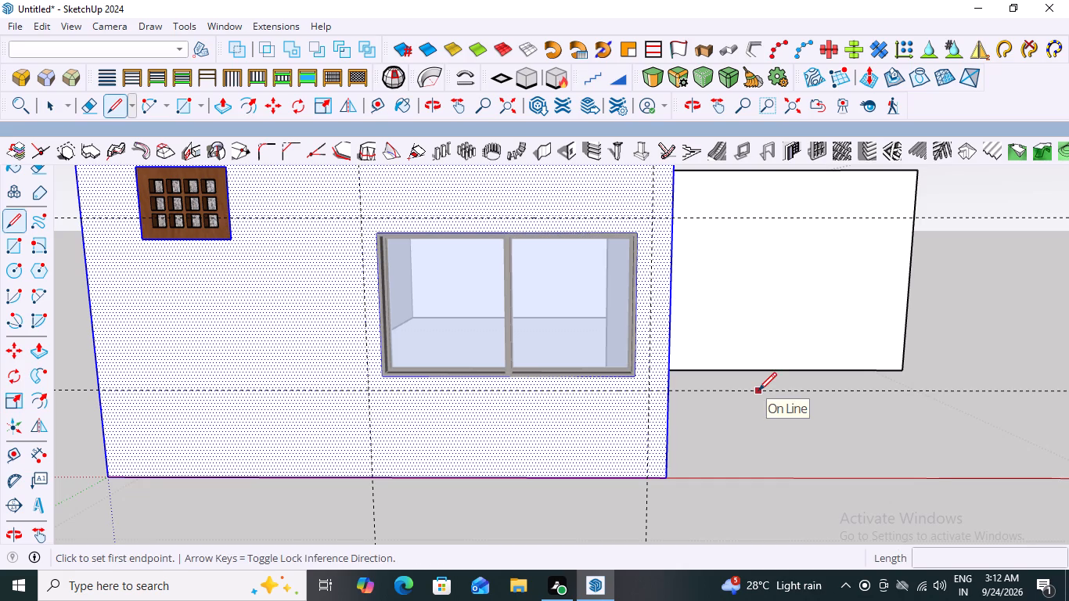
{"action": "left_click", "coordinate": [369, 392]}
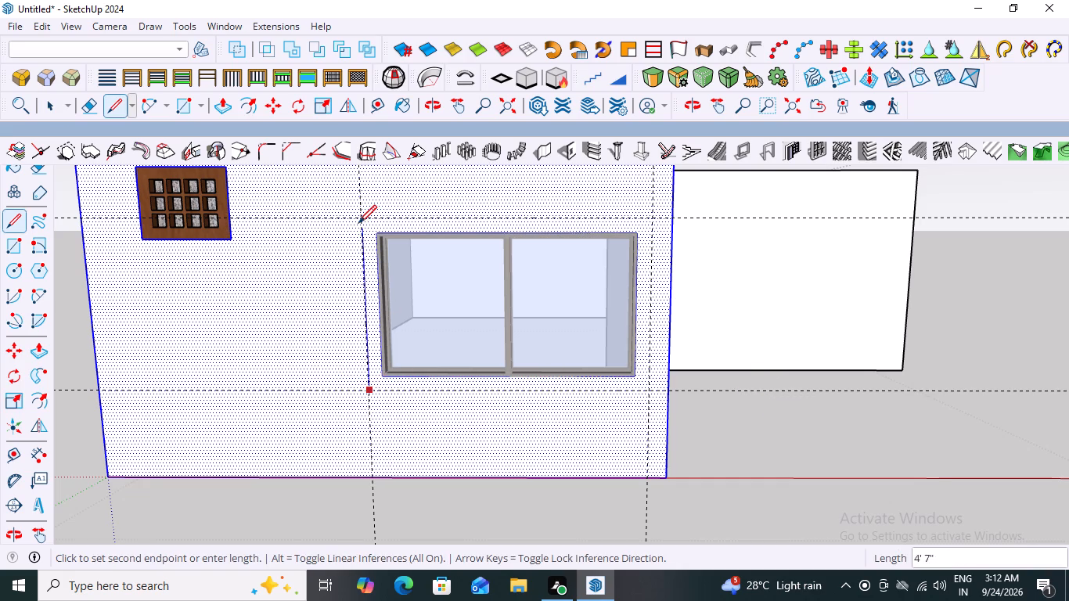
{"action": "left_click", "coordinate": [362, 220]}
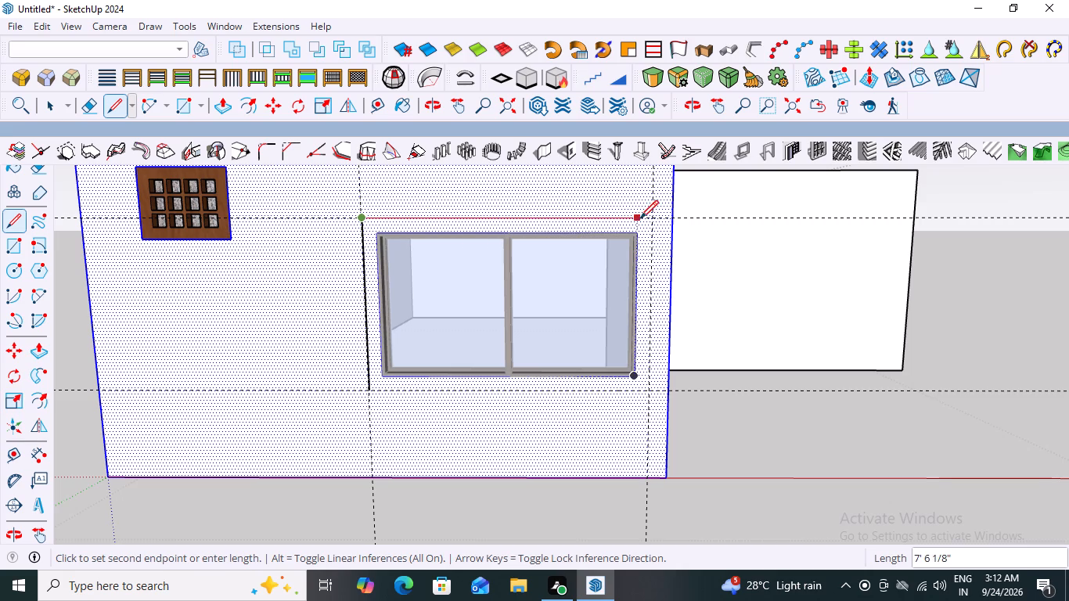
{"action": "left_click", "coordinate": [649, 221]}
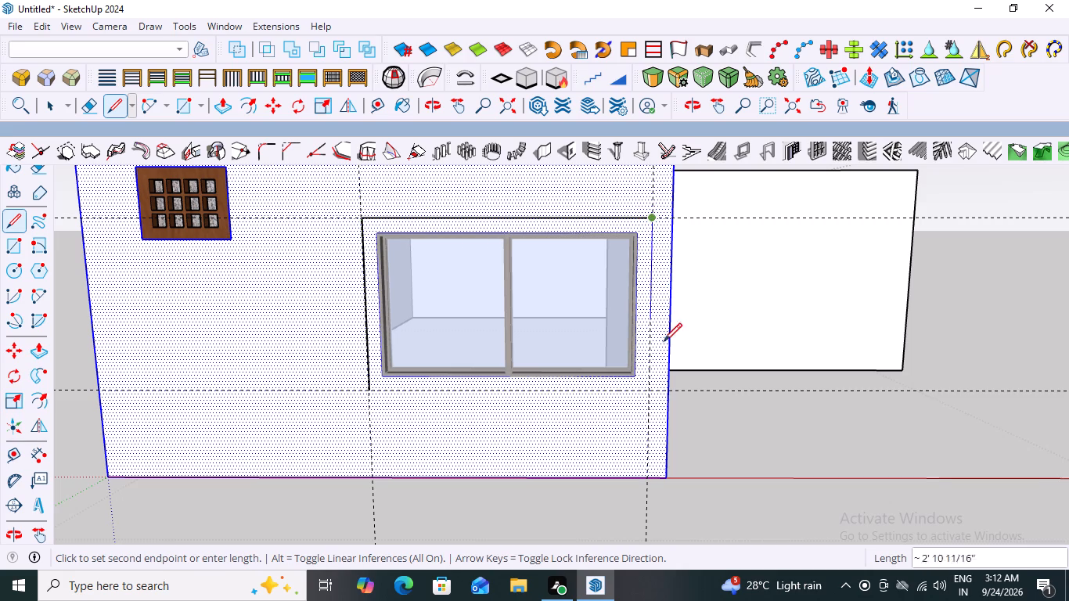
{"action": "left_click", "coordinate": [647, 394]}
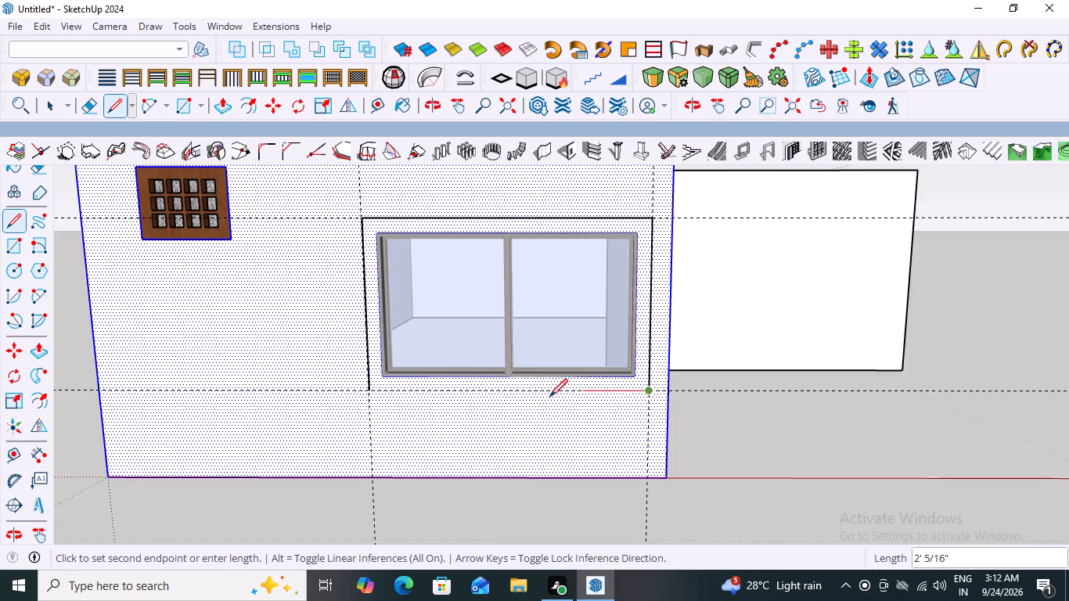
{"action": "left_click", "coordinate": [369, 393]}
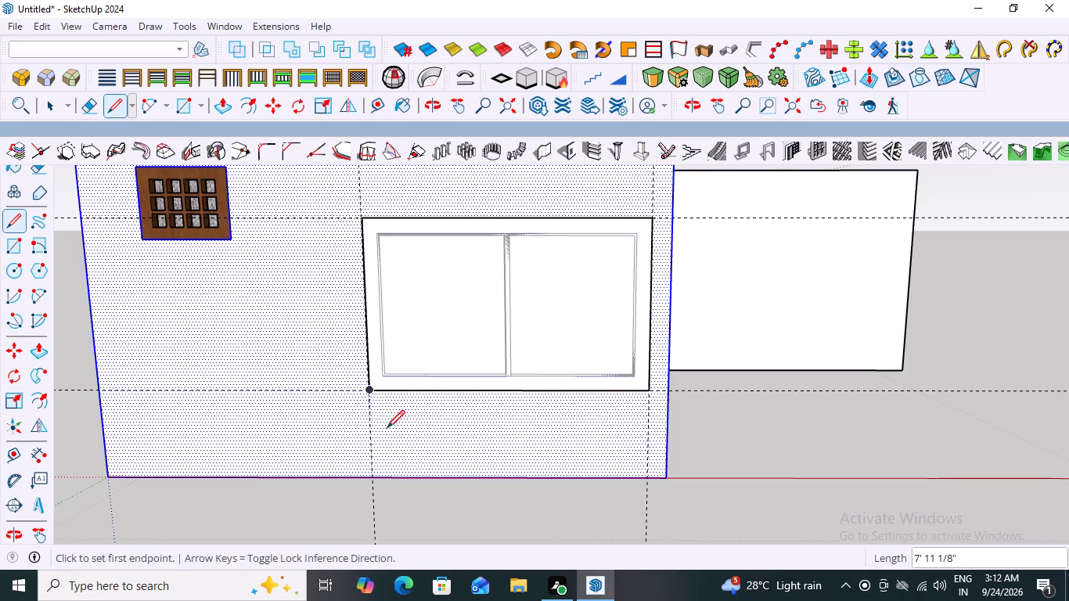
Offset the new rectangle around the window 5" inward to meet the window's outer edge.
{"action": "scroll", "coordinate": [412, 452], "scroll_direction": "down", "scroll_amount": 5}
{"action": "scroll", "coordinate": [417, 524], "scroll_direction": "down", "scroll_amount": 2}
{"action": "middle_click_drag", "start_coordinate": [520, 552], "coordinate": [558, 523]}
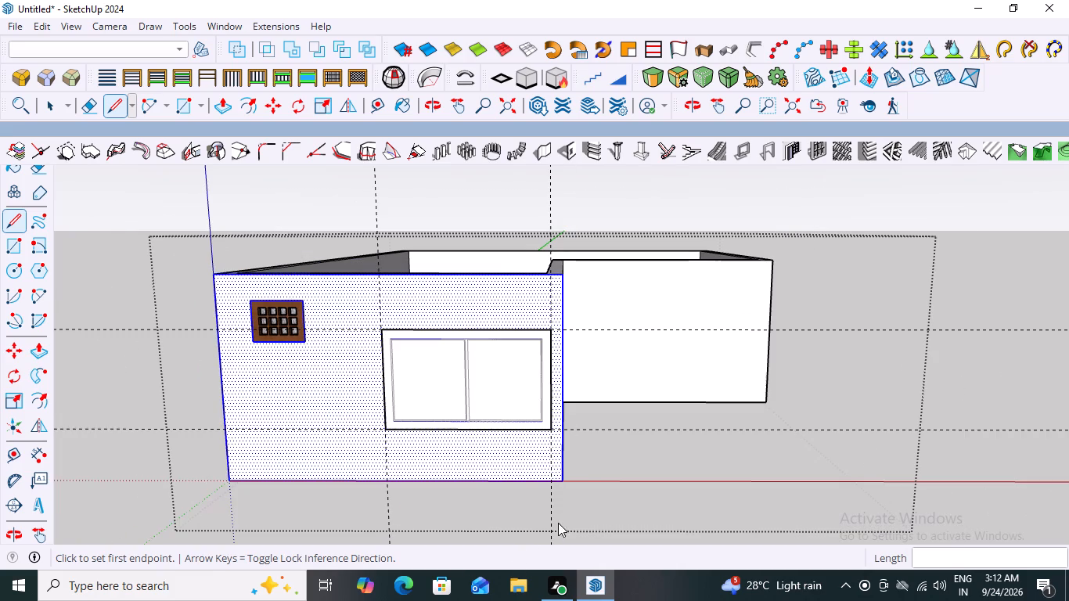
{"action": "middle_click_drag", "start_coordinate": [558, 523], "coordinate": [583, 488]}
{"action": "scroll", "coordinate": [579, 484], "scroll_direction": "up", "scroll_amount": 5}
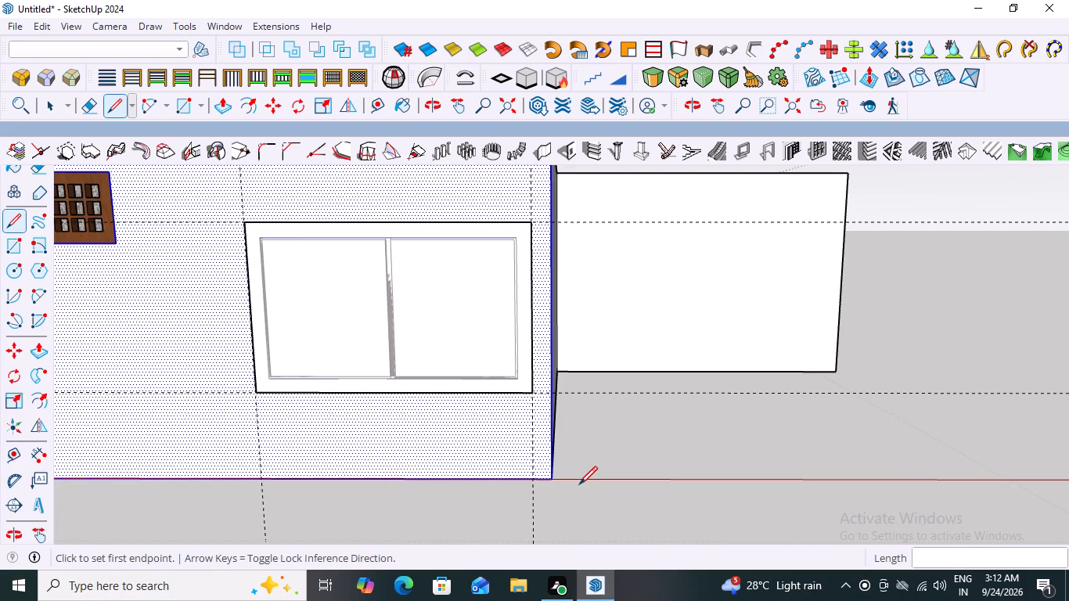
{"action": "key", "text": "space"}
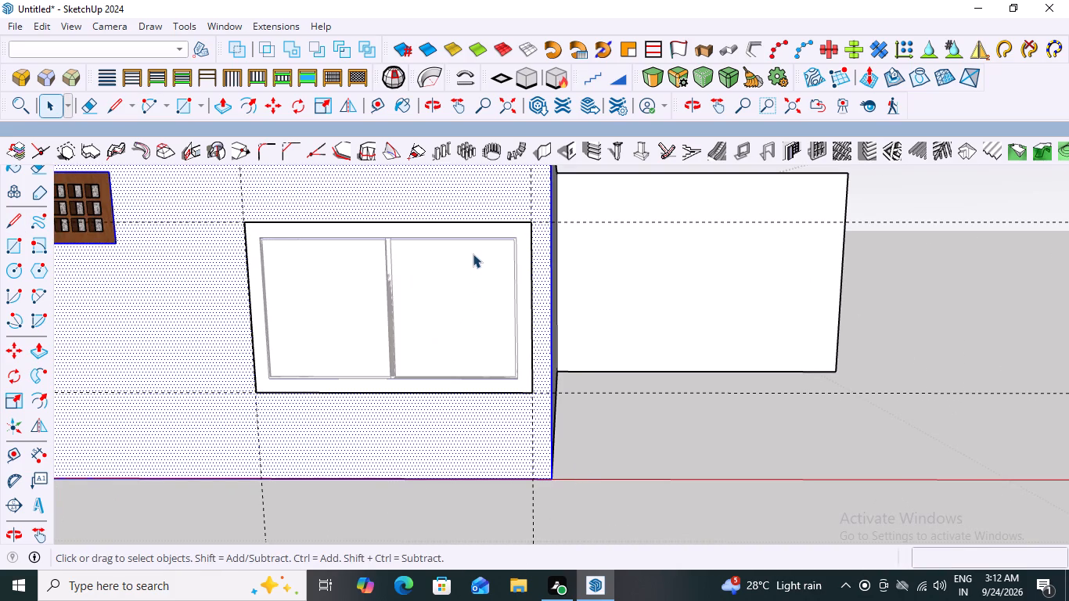
{"action": "left_click", "coordinate": [477, 249]}
{"action": "triple_click", "coordinate": [477, 249]}
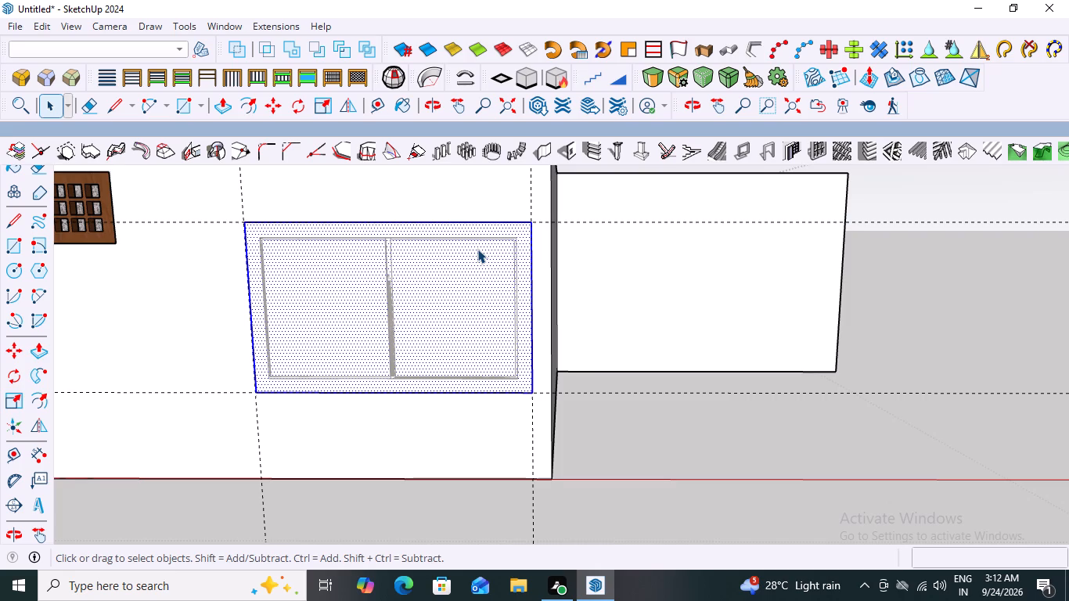
{"action": "key", "text": "f"}
{"action": "left_click", "coordinate": [470, 221]}
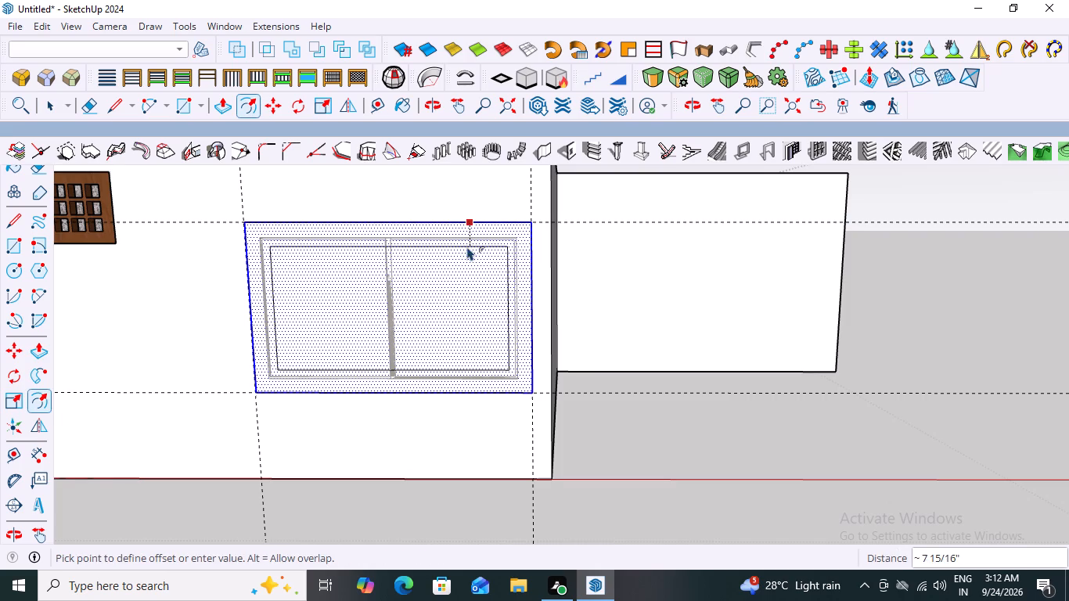
{"action": "scroll", "coordinate": [474, 239], "scroll_direction": "up", "scroll_amount": 6}
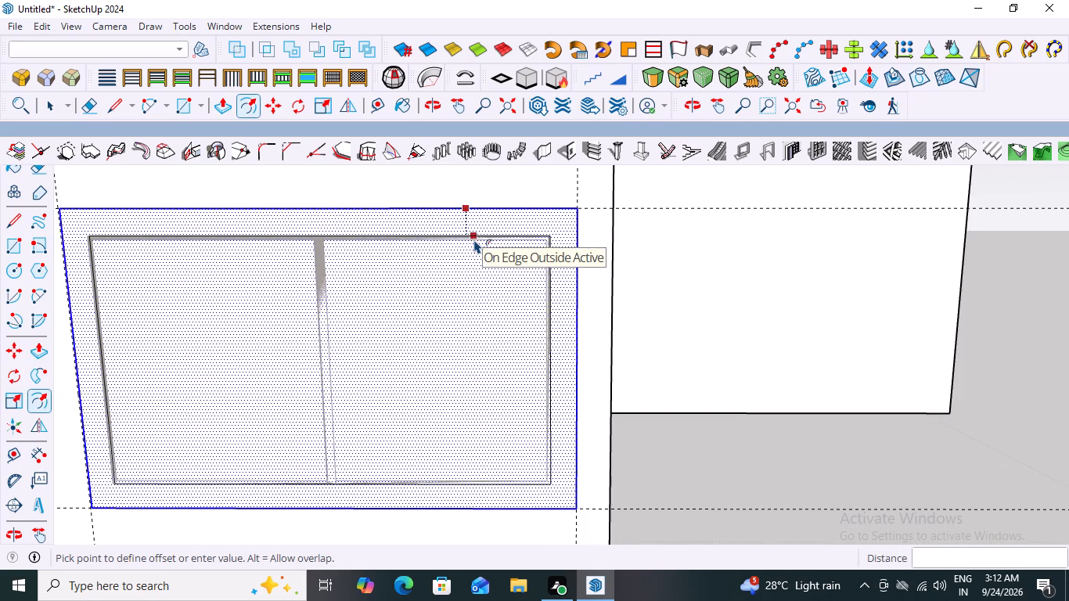
{"action": "left_click", "coordinate": [484, 235]}
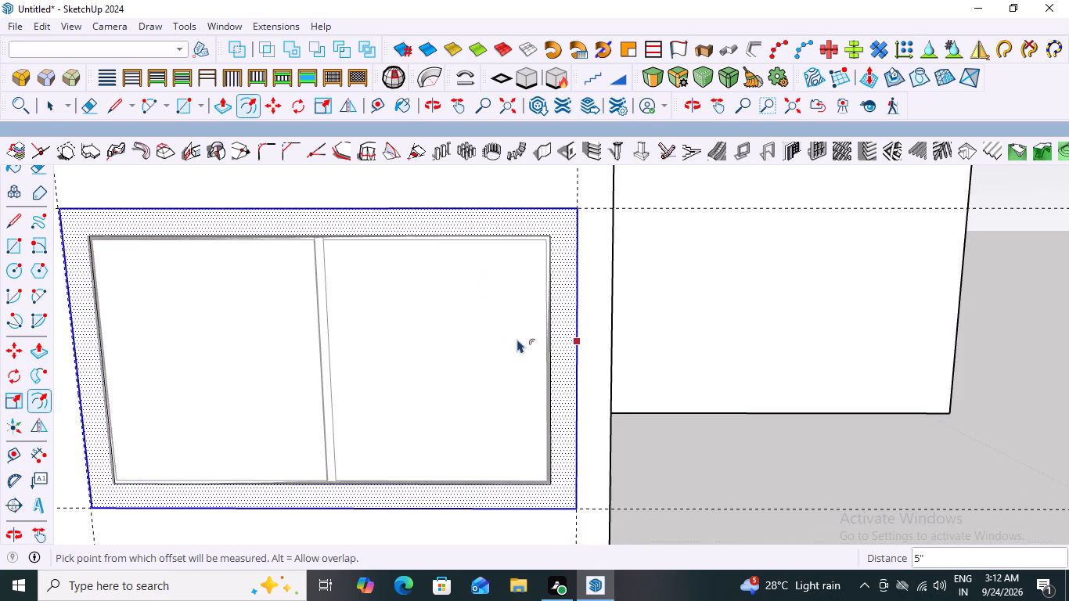
{"action": "scroll", "coordinate": [517, 337], "scroll_direction": "down", "scroll_amount": 6}
{"action": "key", "text": "space"}
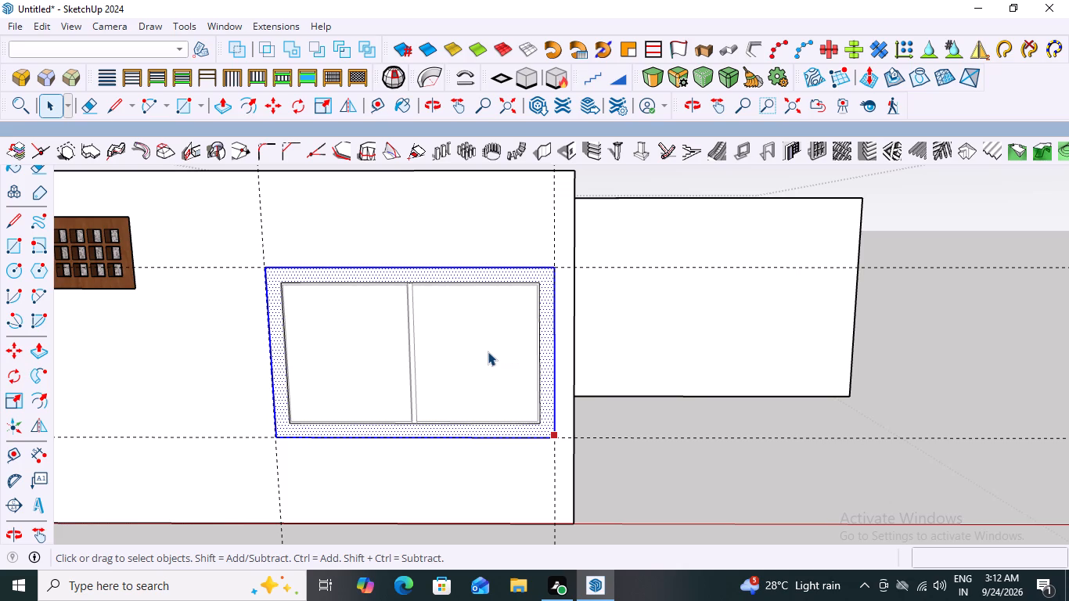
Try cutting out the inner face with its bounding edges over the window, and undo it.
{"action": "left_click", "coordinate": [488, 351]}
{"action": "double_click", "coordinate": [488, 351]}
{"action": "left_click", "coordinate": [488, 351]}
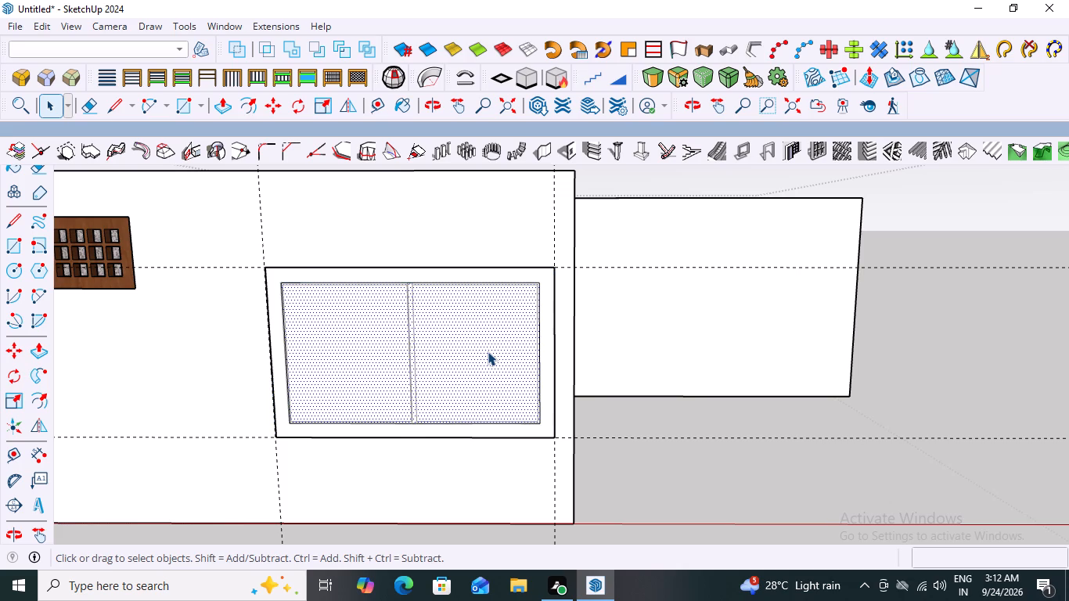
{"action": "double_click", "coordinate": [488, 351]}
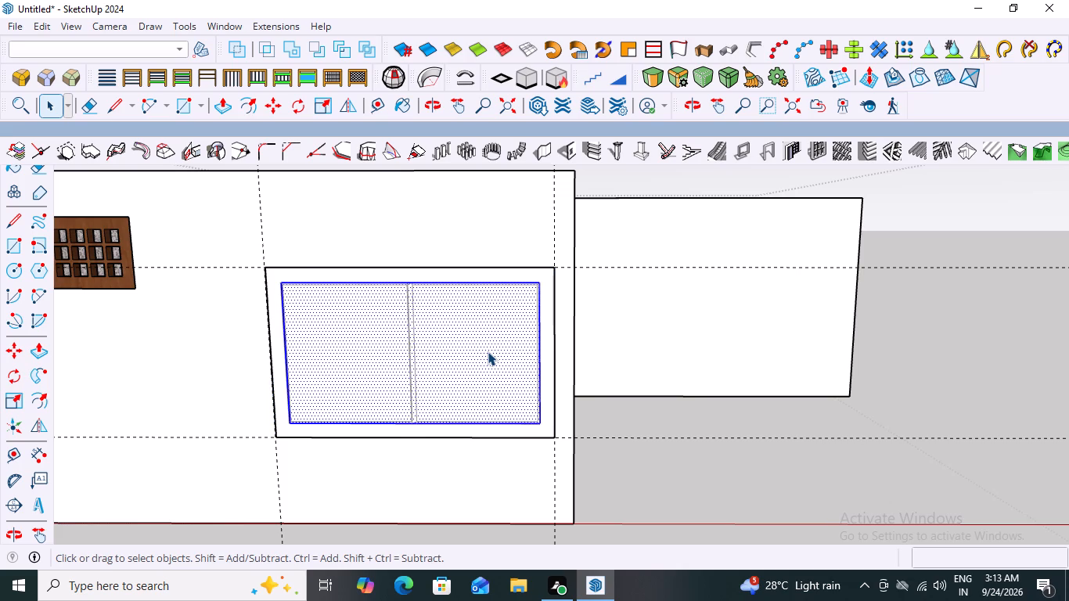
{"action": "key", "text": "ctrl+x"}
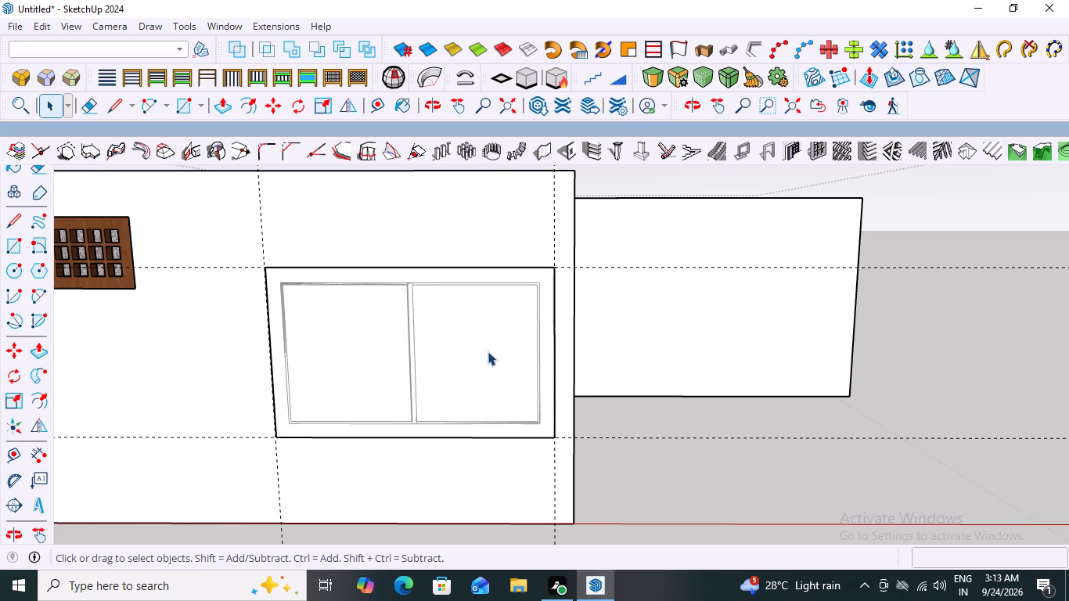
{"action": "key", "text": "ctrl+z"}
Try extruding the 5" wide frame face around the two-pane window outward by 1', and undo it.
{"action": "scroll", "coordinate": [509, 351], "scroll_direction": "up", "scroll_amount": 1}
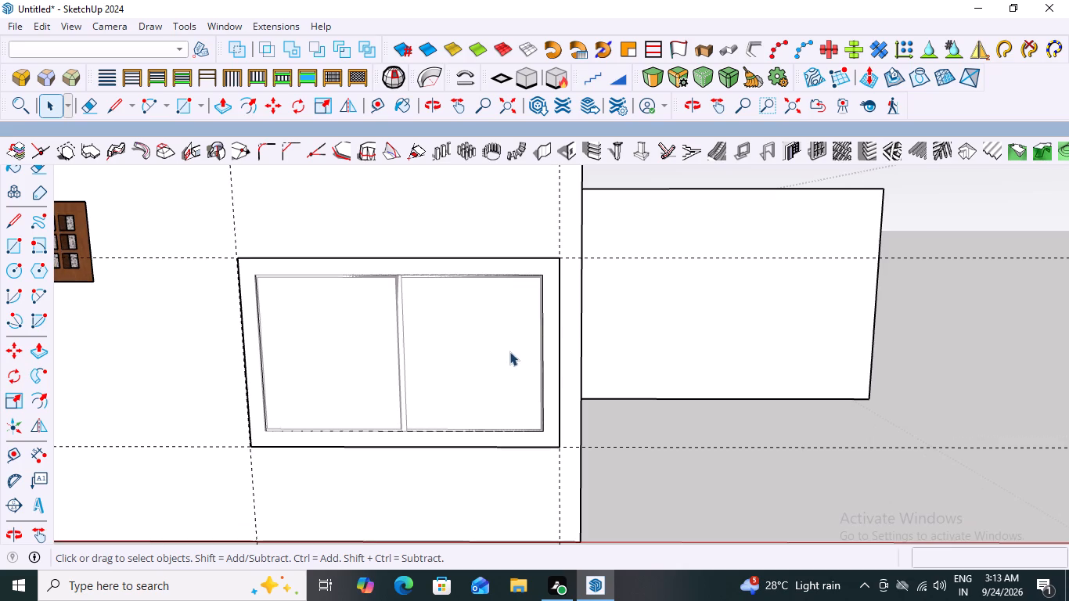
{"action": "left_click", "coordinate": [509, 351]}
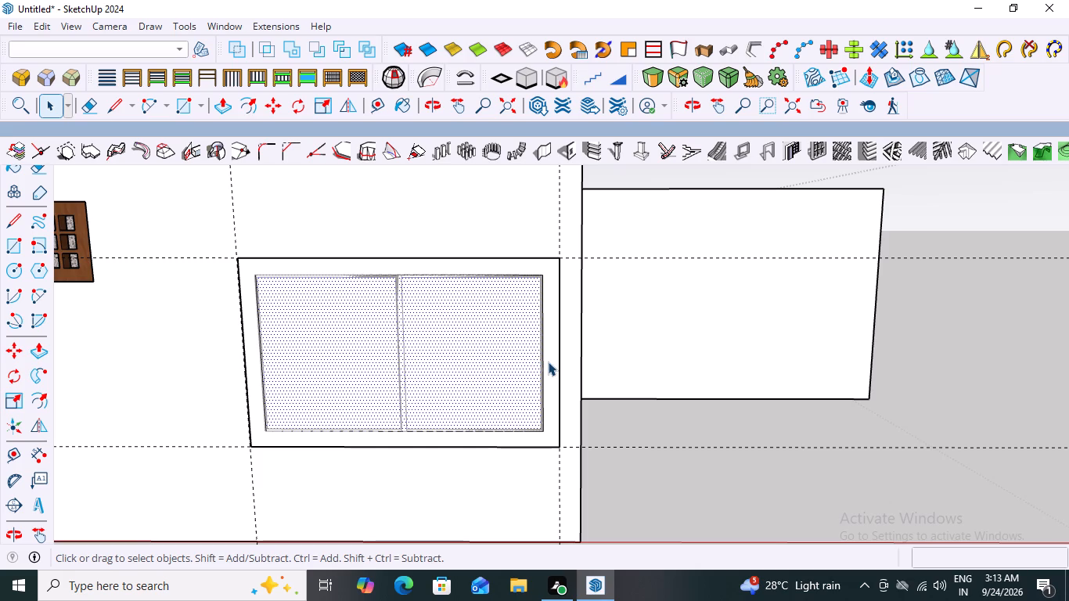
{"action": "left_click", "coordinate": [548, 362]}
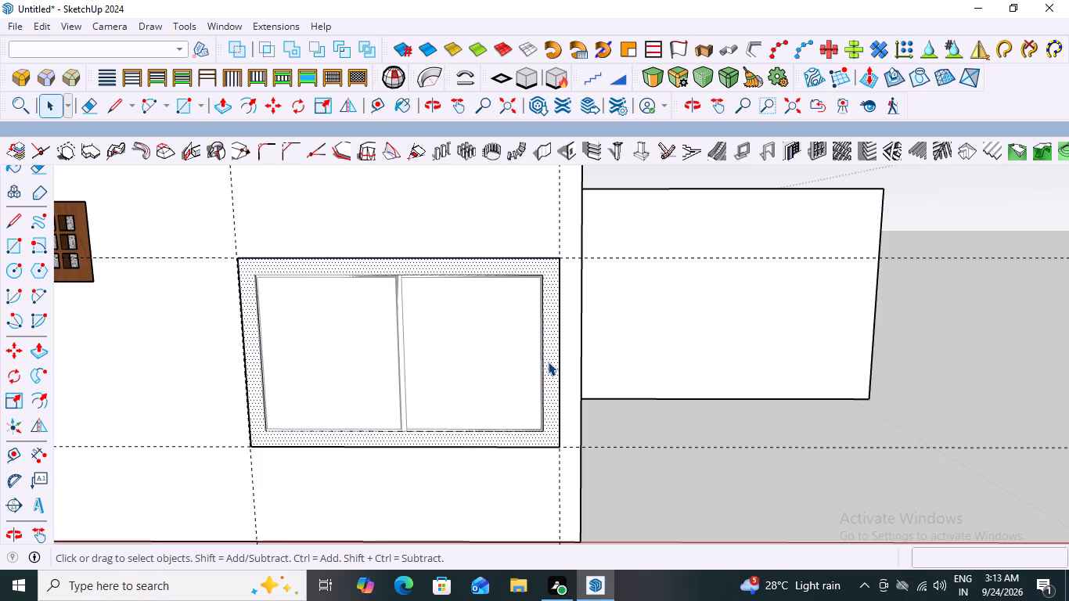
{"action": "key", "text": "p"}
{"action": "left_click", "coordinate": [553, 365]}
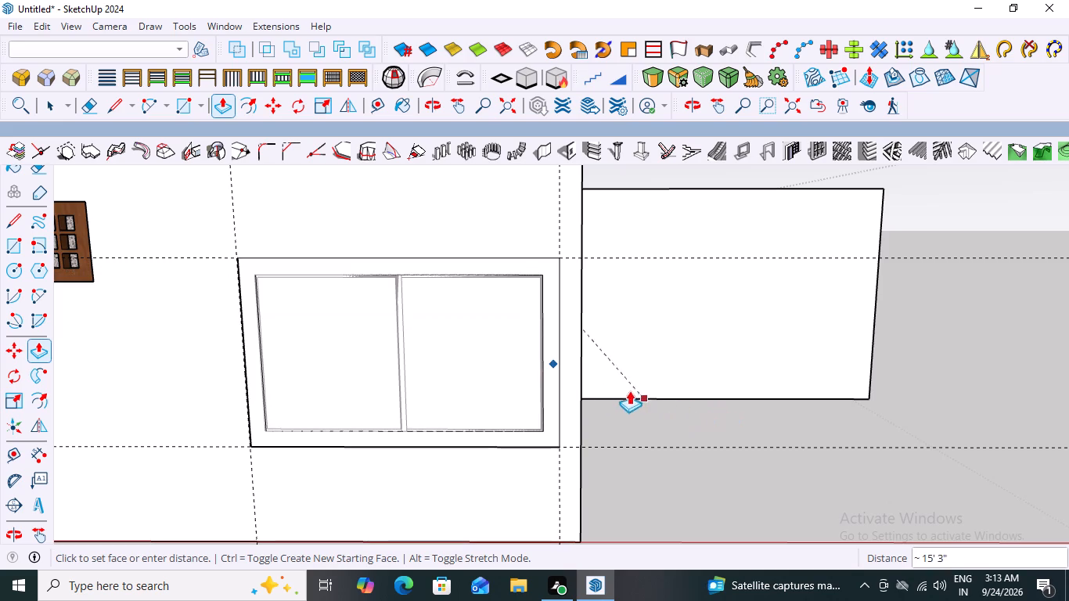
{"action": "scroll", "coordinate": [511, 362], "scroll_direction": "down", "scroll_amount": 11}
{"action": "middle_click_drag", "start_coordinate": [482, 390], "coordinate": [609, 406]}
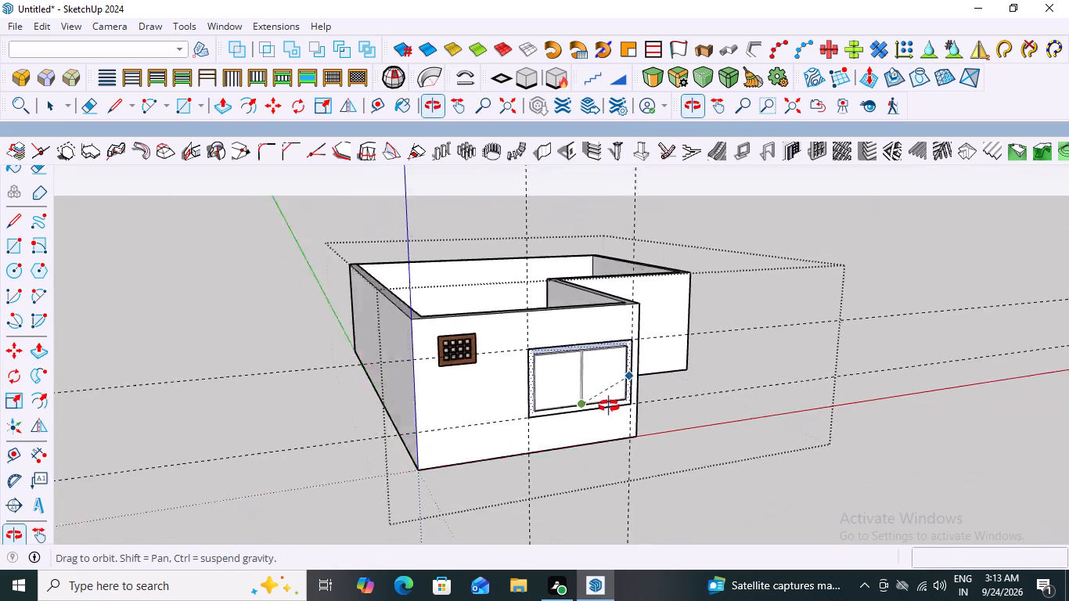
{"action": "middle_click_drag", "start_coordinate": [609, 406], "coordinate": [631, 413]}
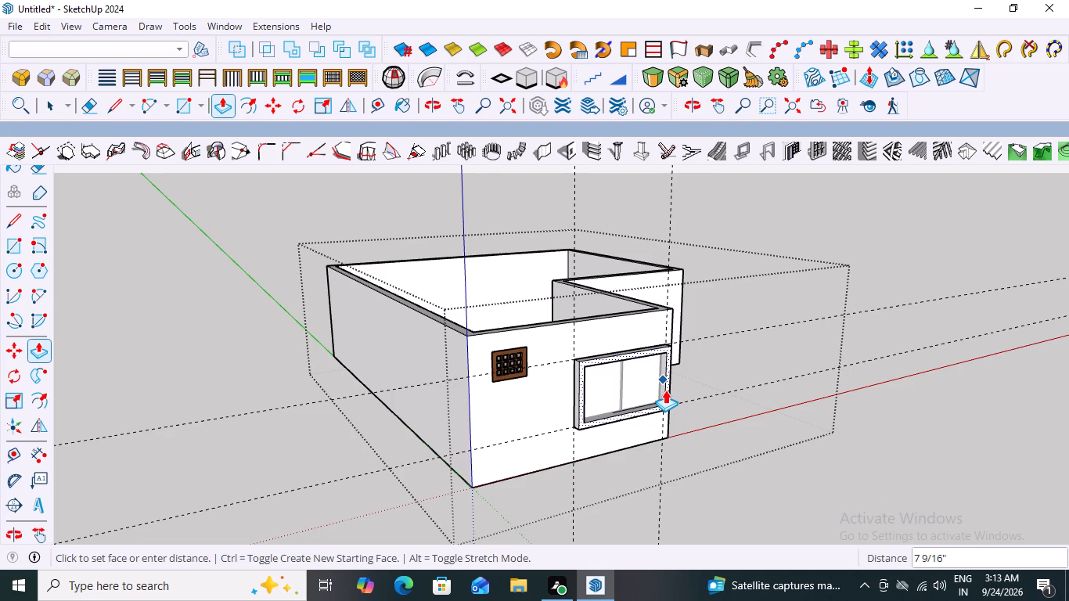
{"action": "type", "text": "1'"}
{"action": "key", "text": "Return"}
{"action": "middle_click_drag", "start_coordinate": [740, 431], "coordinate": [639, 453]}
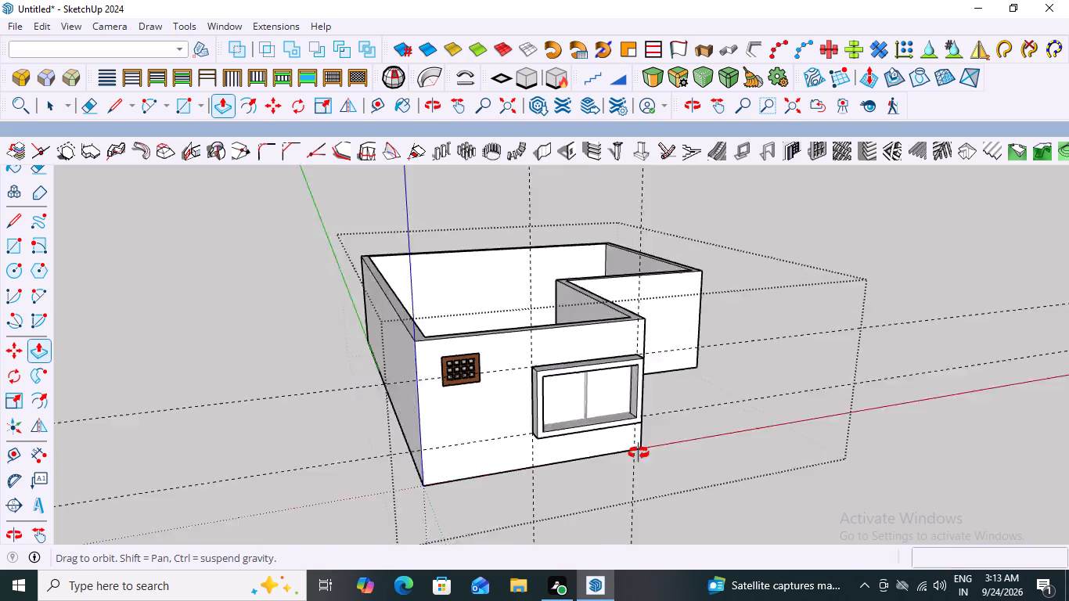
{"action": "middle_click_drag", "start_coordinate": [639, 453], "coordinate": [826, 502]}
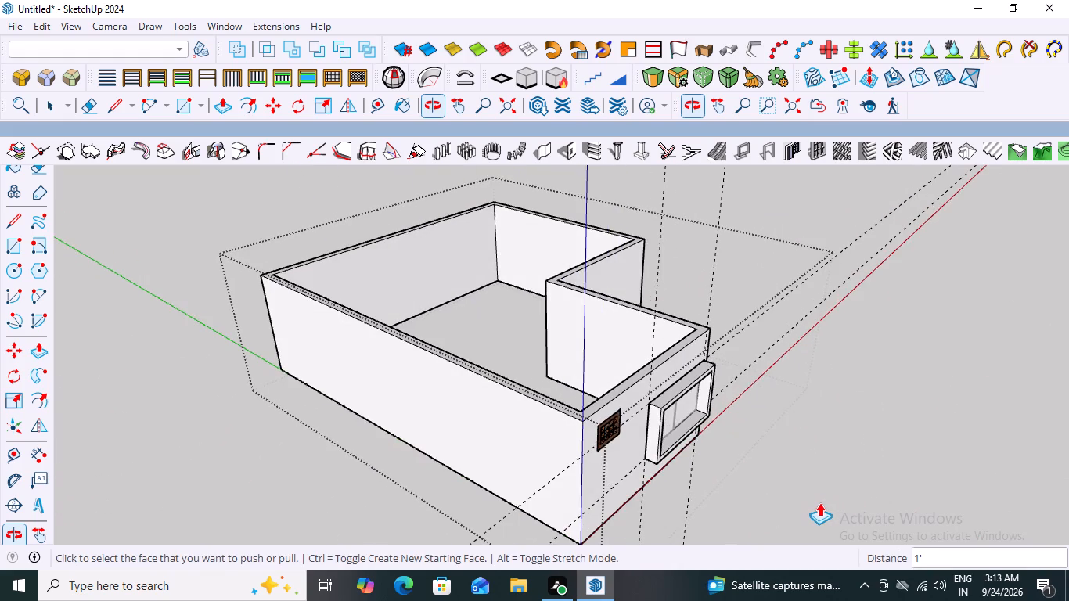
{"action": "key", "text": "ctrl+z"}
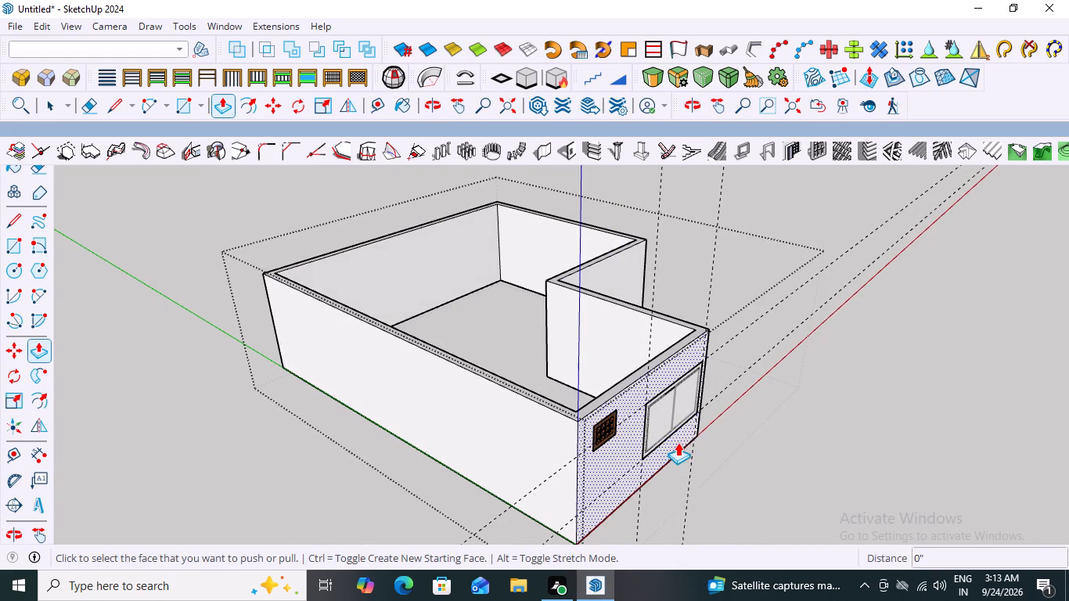
Push/Pull the frame face around the two-pane window outward from the wall by 6".
{"action": "scroll", "coordinate": [677, 433], "scroll_direction": "up", "scroll_amount": 6}
{"action": "middle_click_drag", "start_coordinate": [671, 436], "coordinate": [572, 383]}
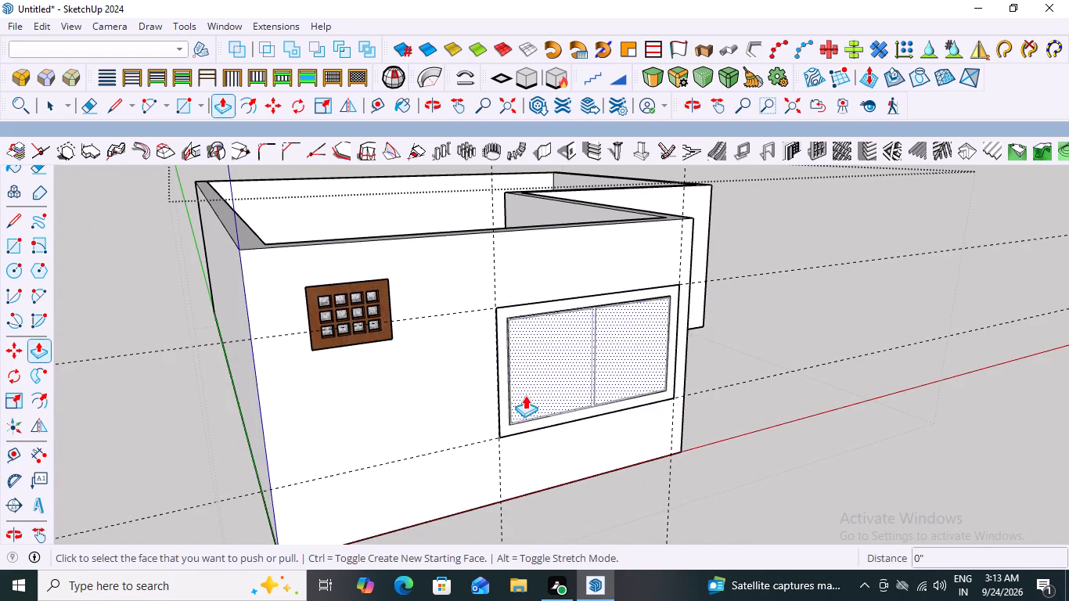
{"action": "left_click", "coordinate": [504, 393]}
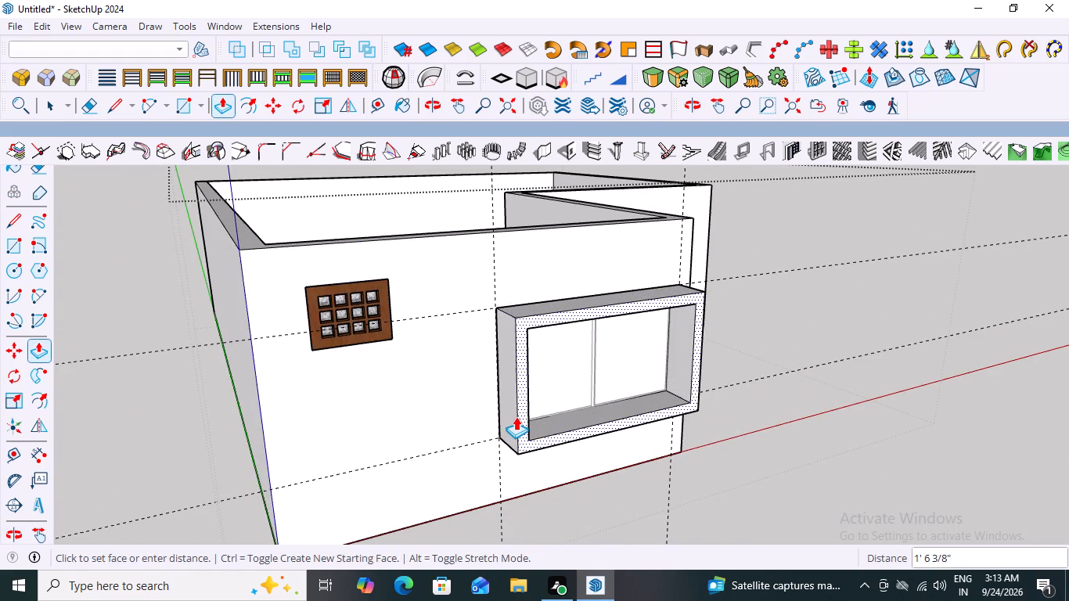
{"action": "key", "text": "6"}
{"action": "key", "text": "shift+quotedbl"}
{"action": "key", "text": "Return"}
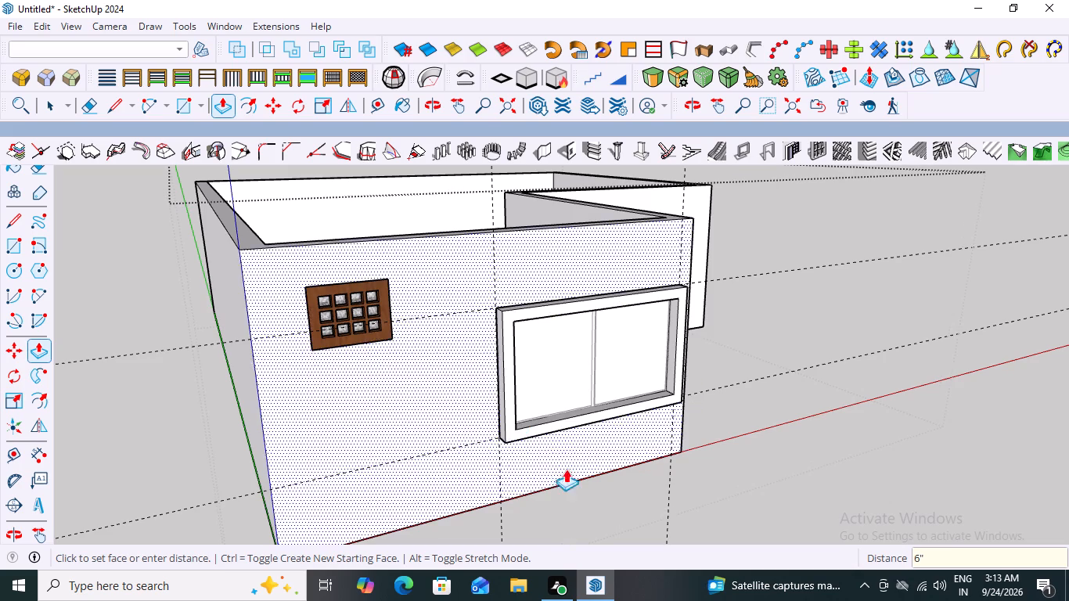
{"action": "middle_click_drag", "start_coordinate": [776, 452], "coordinate": [610, 485]}
{"action": "key", "text": "space"}
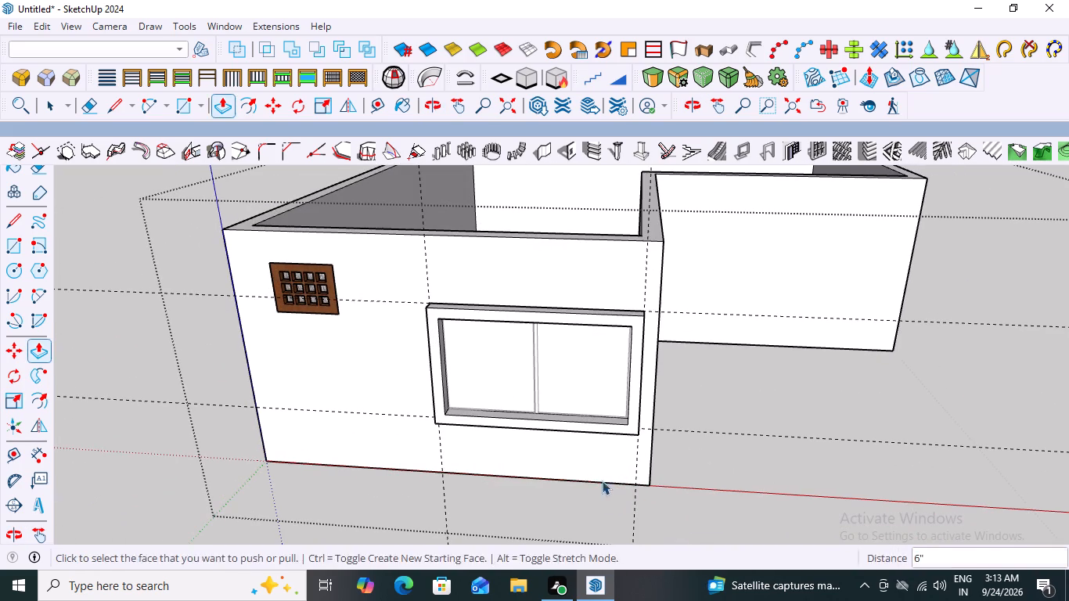
Delete the wall face and its bounding edges inside the raised frame, over the two-pane window.
{"action": "left_click", "coordinate": [581, 387]}
{"action": "left_click", "coordinate": [581, 387]}
{"action": "left_click", "coordinate": [581, 387]}
{"action": "double_click", "coordinate": [581, 387]}
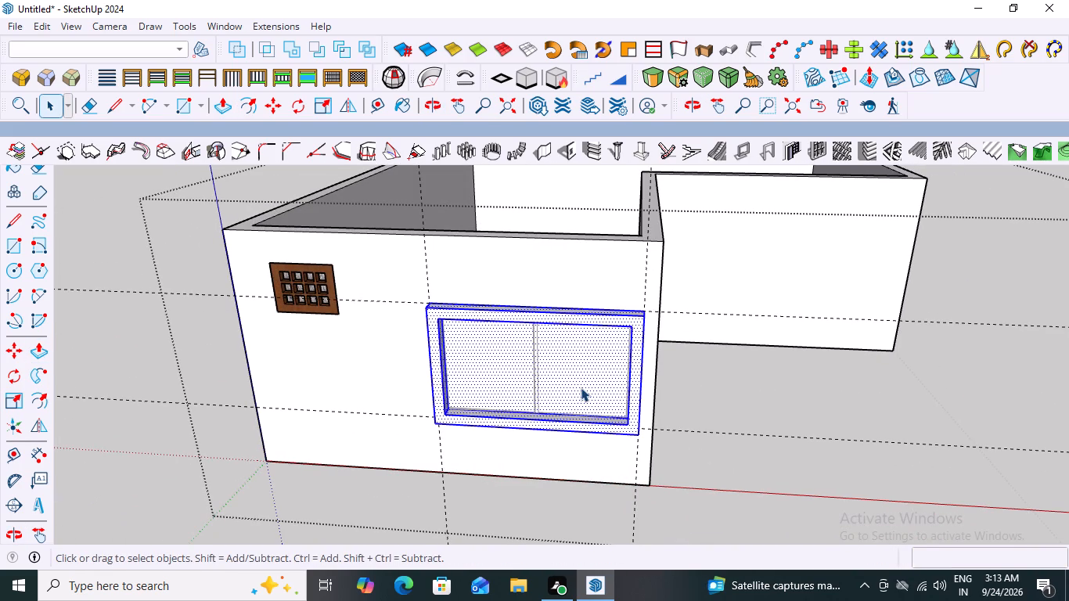
{"action": "left_click", "coordinate": [777, 427]}
{"action": "left_click", "coordinate": [580, 385]}
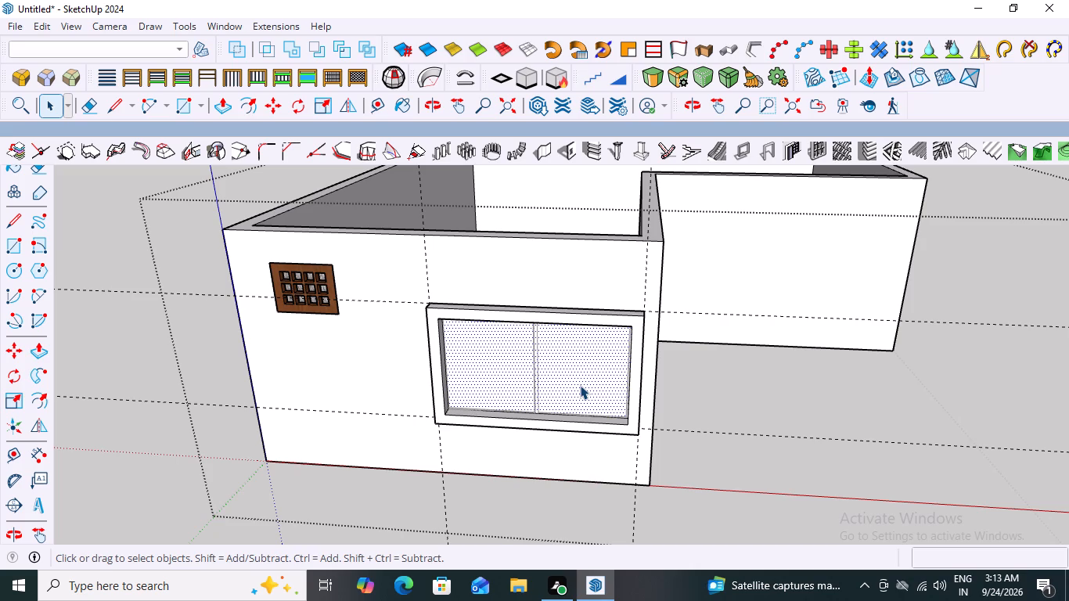
{"action": "double_click", "coordinate": [580, 385]}
{"action": "key", "text": "Delete"}
Delete the remaining face that still covers the window inside the raised frame.
{"action": "left_click", "coordinate": [580, 385]}
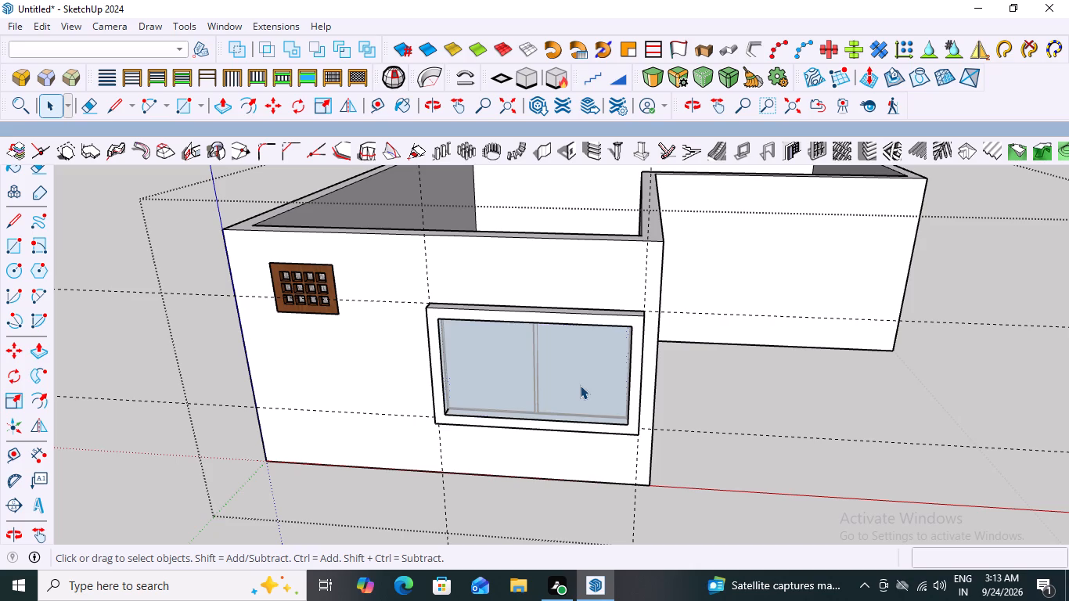
{"action": "left_click", "coordinate": [580, 385]}
{"action": "triple_click", "coordinate": [580, 385]}
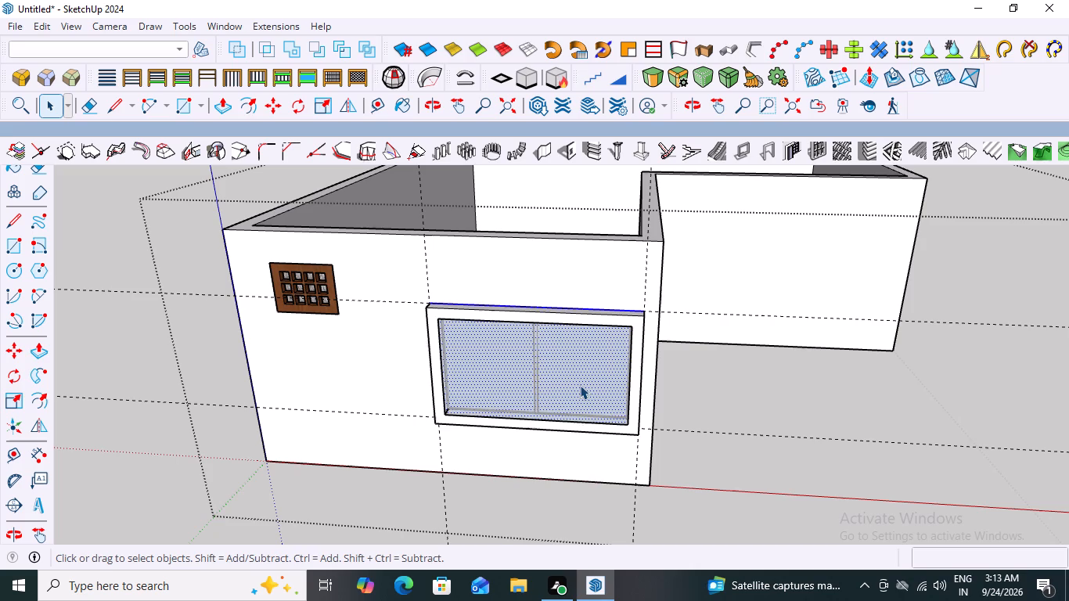
{"action": "left_click", "coordinate": [580, 385]}
{"action": "left_click", "coordinate": [722, 390]}
{"action": "left_click", "coordinate": [566, 386]}
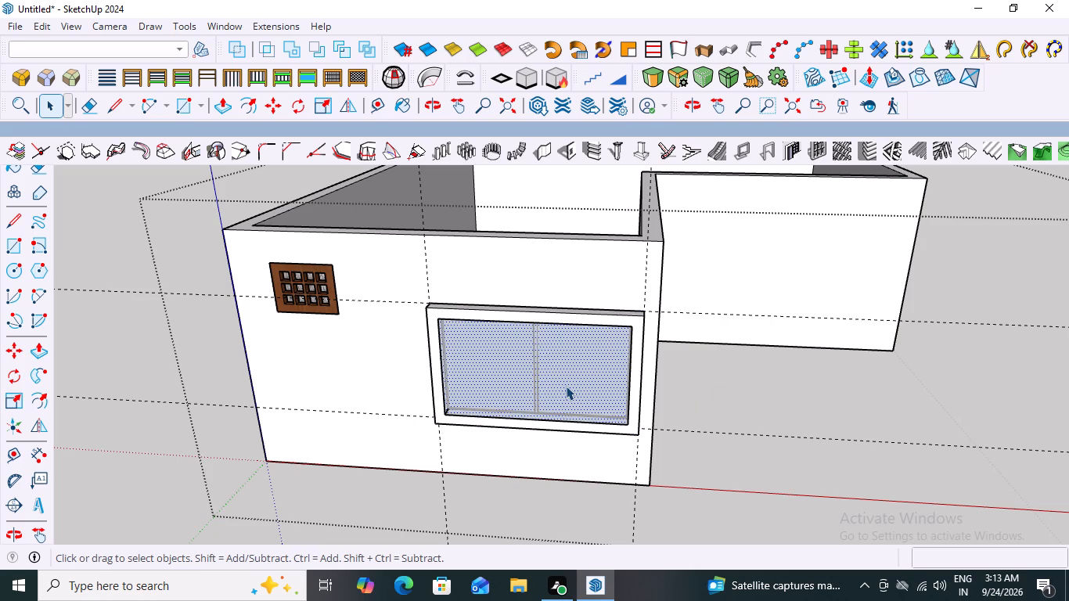
{"action": "left_click", "coordinate": [566, 386]}
{"action": "key", "text": "Delete"}
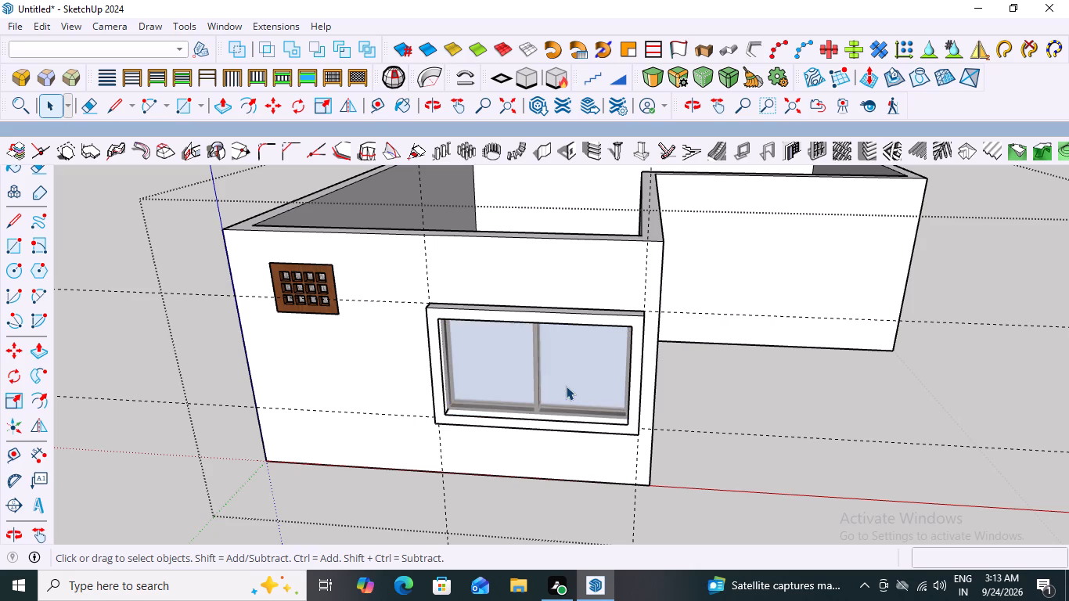
Finish editing the house walls and examine the raised frame and opened window from several angles.
{"action": "scroll", "coordinate": [545, 412], "scroll_direction": "down", "scroll_amount": 2}
{"action": "middle_click_drag", "start_coordinate": [540, 423], "coordinate": [613, 402]}
{"action": "scroll", "coordinate": [607, 370], "scroll_direction": "up", "scroll_amount": 2}
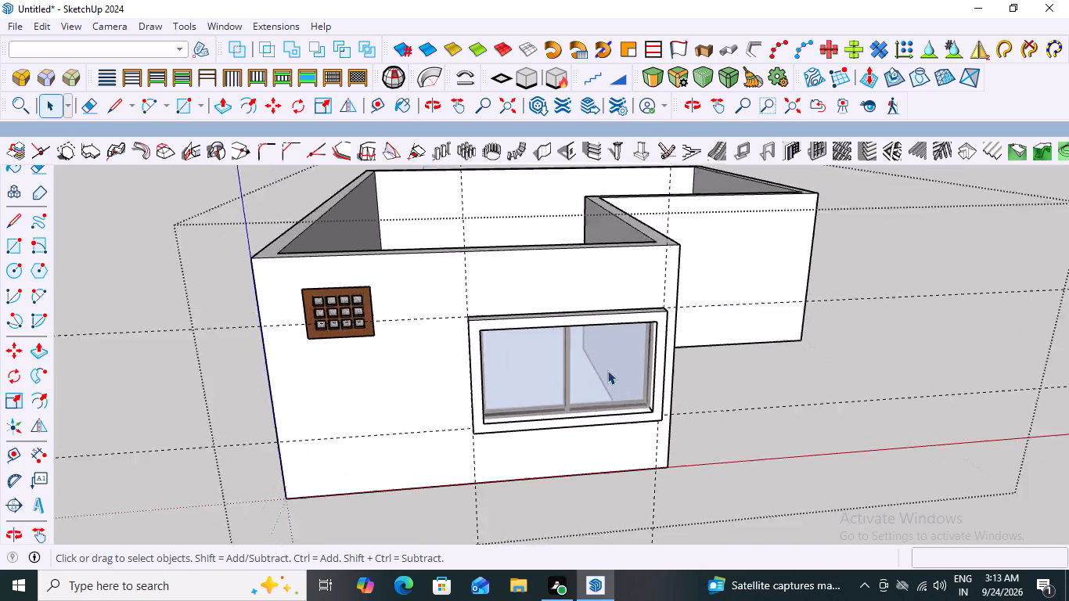
{"action": "scroll", "coordinate": [607, 370], "scroll_direction": "up", "scroll_amount": 4}
{"action": "middle_click_drag", "start_coordinate": [608, 398], "coordinate": [749, 351]}
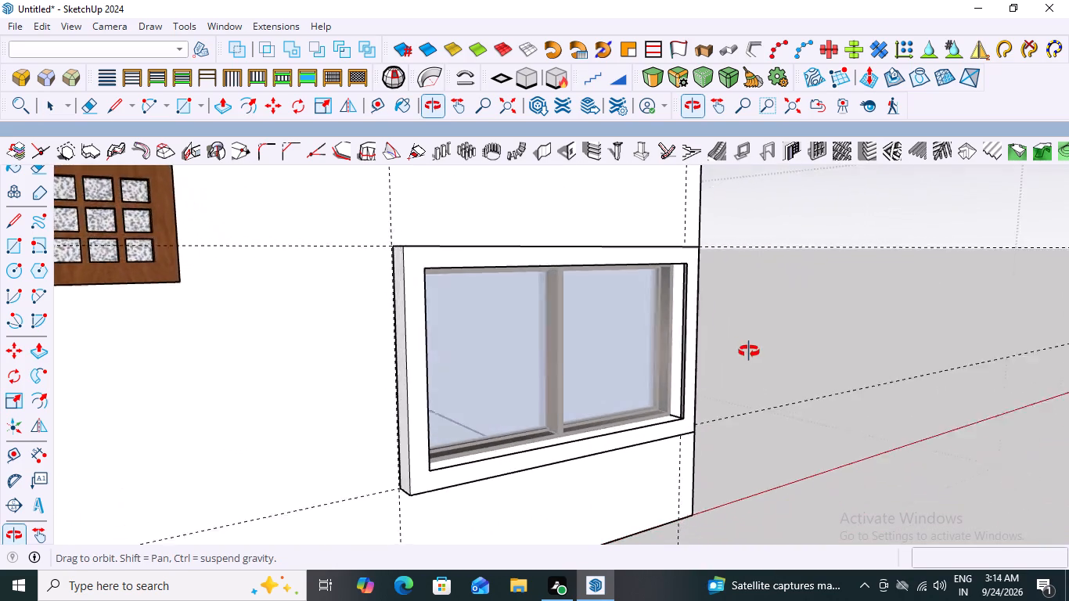
{"action": "middle_click_drag", "start_coordinate": [749, 351], "coordinate": [628, 372]}
{"action": "scroll", "coordinate": [628, 372], "scroll_direction": "down", "scroll_amount": 11}
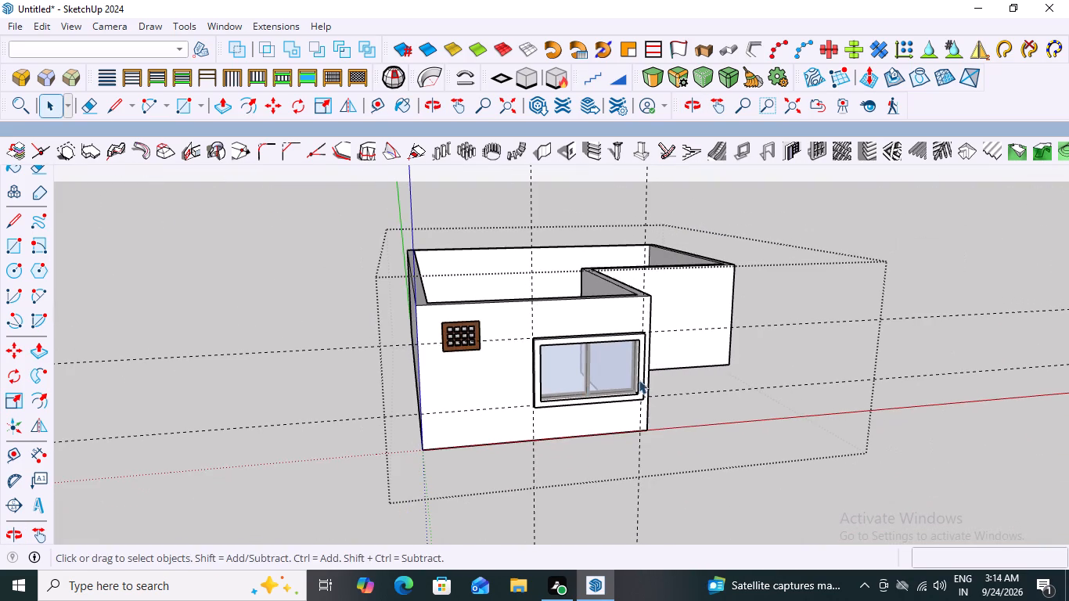
{"action": "double_click", "coordinate": [863, 222]}
{"action": "middle_click_drag", "start_coordinate": [628, 399], "coordinate": [593, 279]}
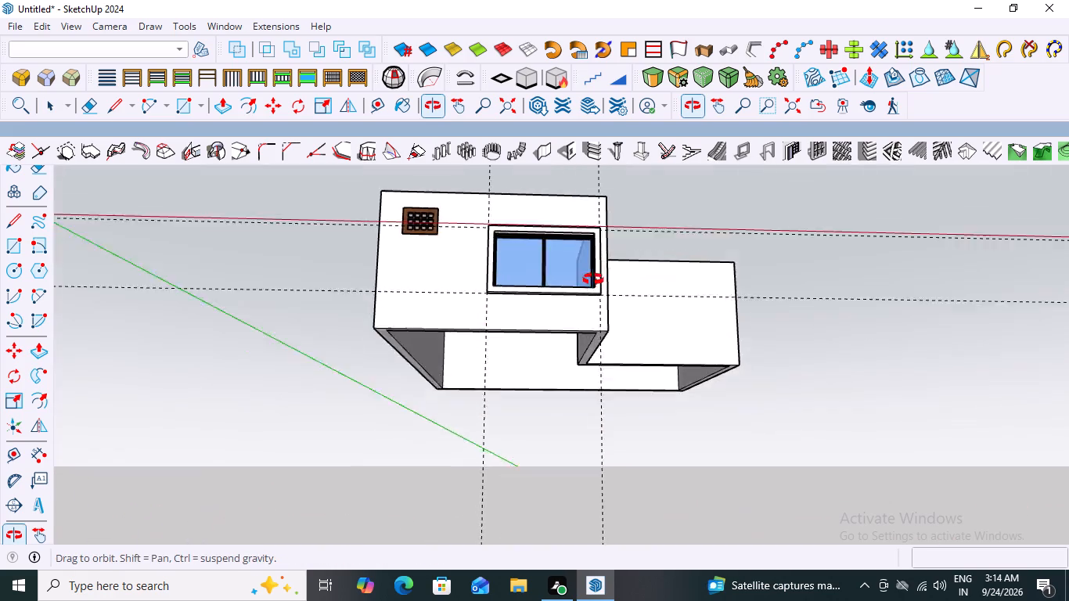
{"action": "middle_click_drag", "start_coordinate": [593, 279], "coordinate": [710, 384]}
{"action": "scroll", "coordinate": [699, 375], "scroll_direction": "up", "scroll_amount": 13}
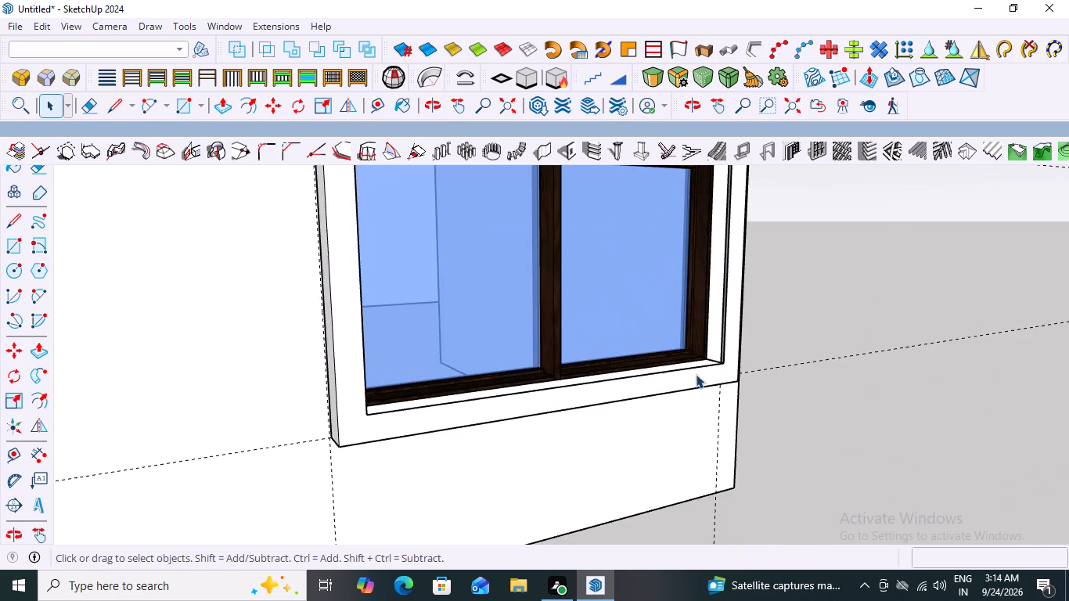
{"action": "middle_click_drag", "start_coordinate": [694, 374], "coordinate": [481, 406]}
{"action": "scroll", "coordinate": [497, 394], "scroll_direction": "down", "scroll_amount": 8}
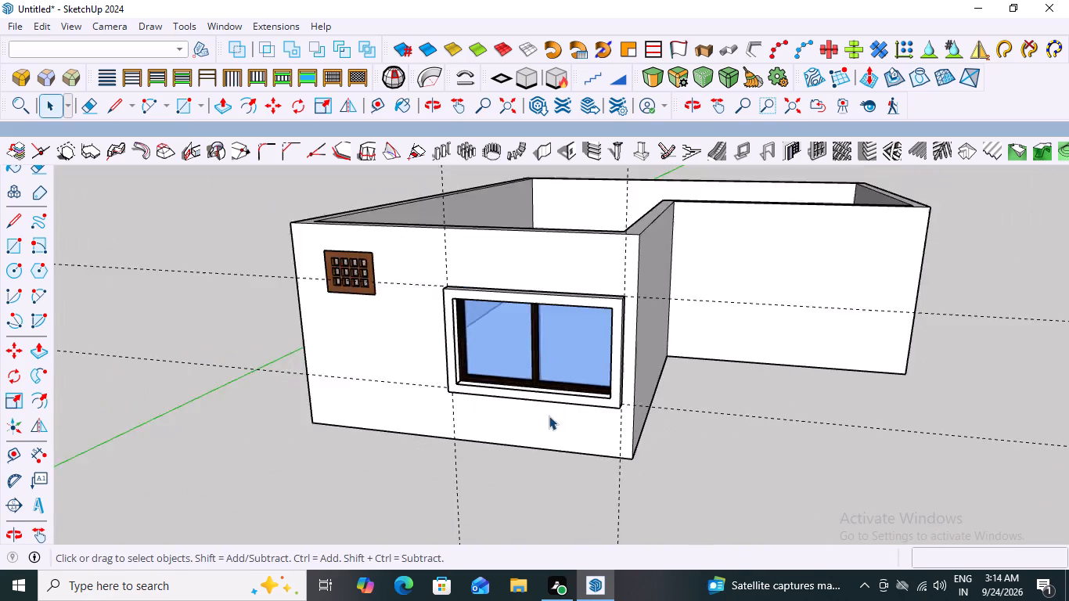
{"action": "scroll", "coordinate": [549, 416], "scroll_direction": "down", "scroll_amount": 4}
{"action": "middle_click_drag", "start_coordinate": [639, 441], "coordinate": [738, 367]}
{"action": "scroll", "coordinate": [624, 250], "scroll_direction": "up", "scroll_amount": 2}
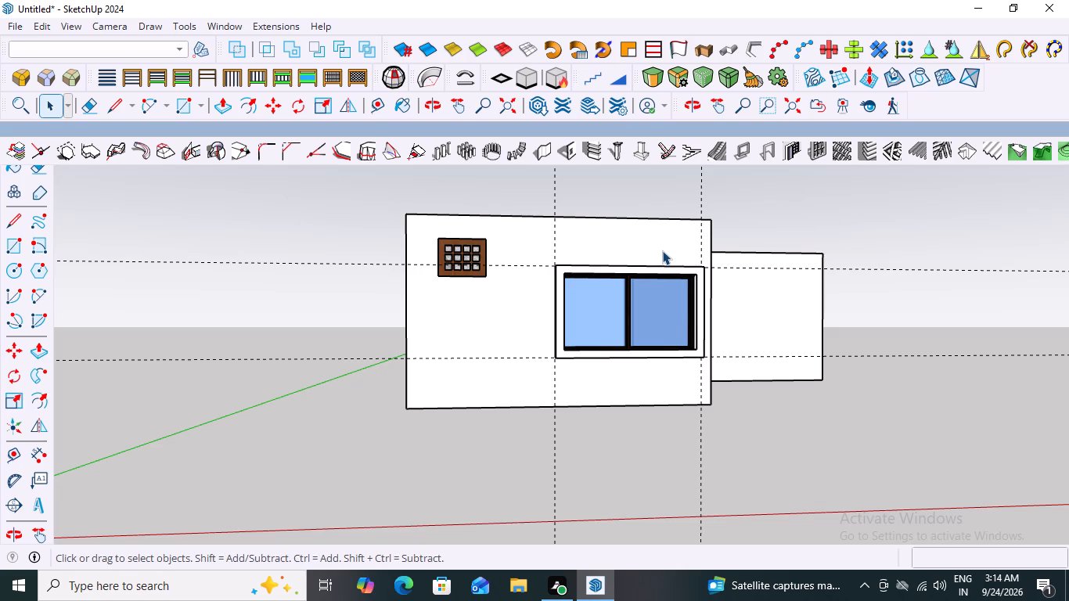
{"action": "scroll", "coordinate": [685, 294], "scroll_direction": "up", "scroll_amount": 5}
{"action": "middle_click_drag", "start_coordinate": [700, 268], "coordinate": [613, 295]}
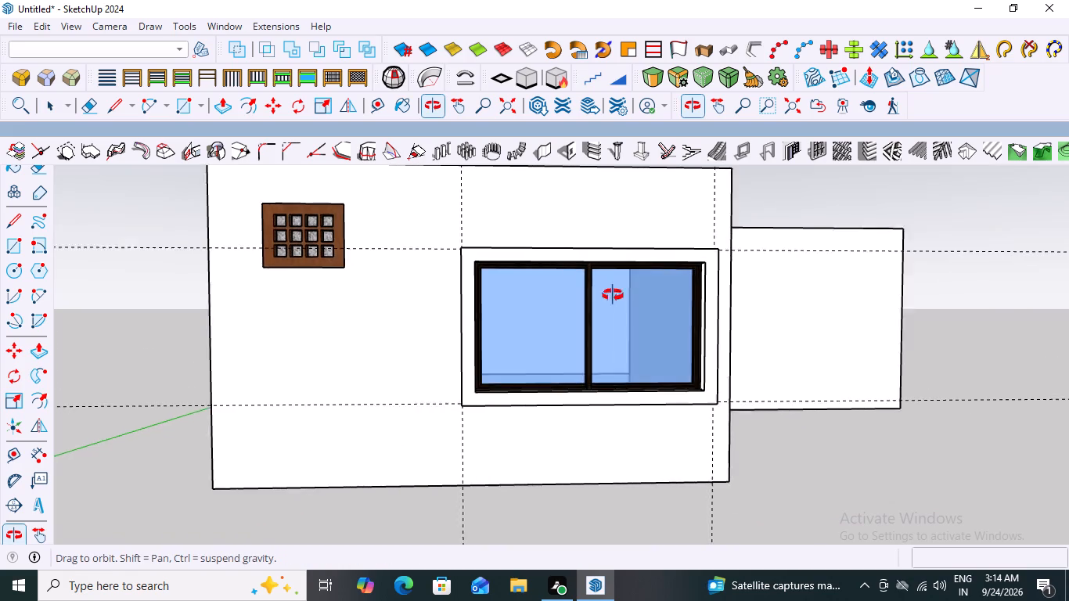
{"action": "middle_click_drag", "start_coordinate": [613, 295], "coordinate": [784, 387]}
{"action": "scroll", "coordinate": [784, 387], "scroll_direction": "up", "scroll_amount": 1}
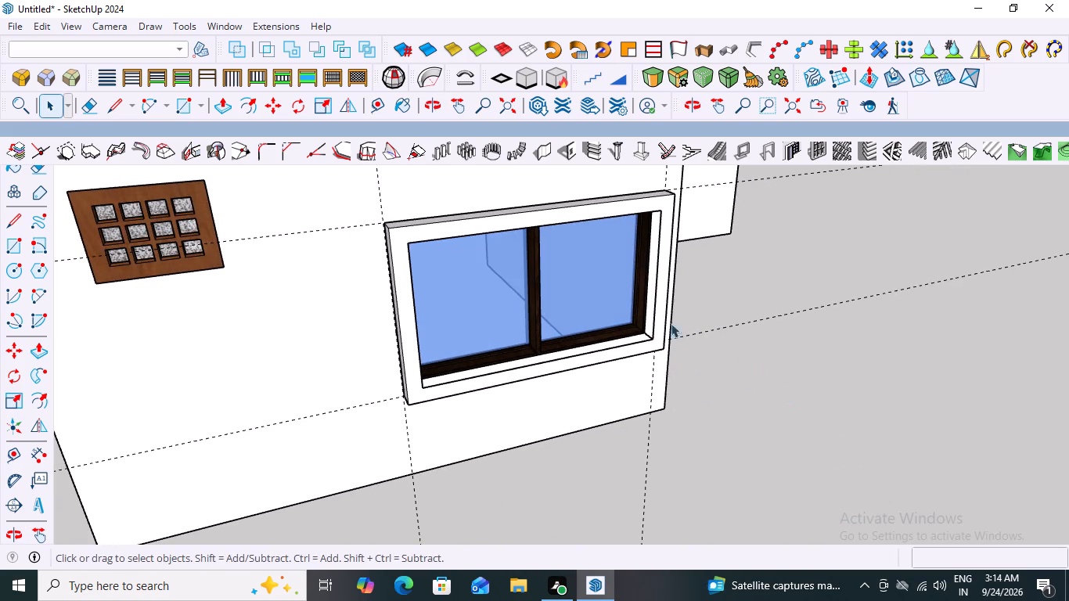
Reopen the house walls for editing and select the front face of the raised window frame.
{"action": "left_click", "coordinate": [521, 214]}
{"action": "double_click", "coordinate": [521, 214]}
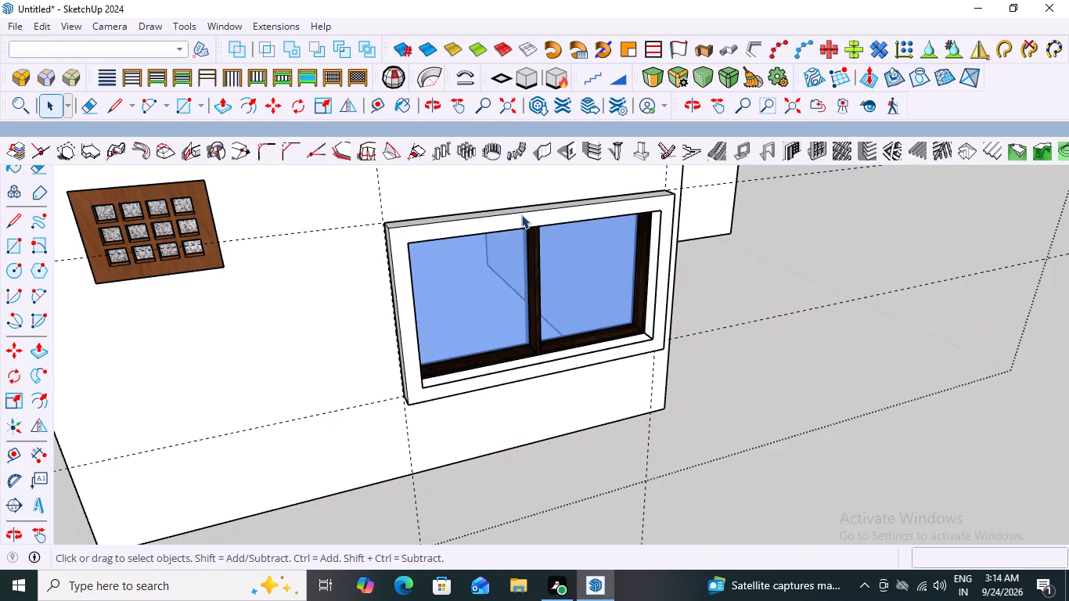
{"action": "left_click", "coordinate": [521, 214]}
{"action": "double_click", "coordinate": [521, 214]}
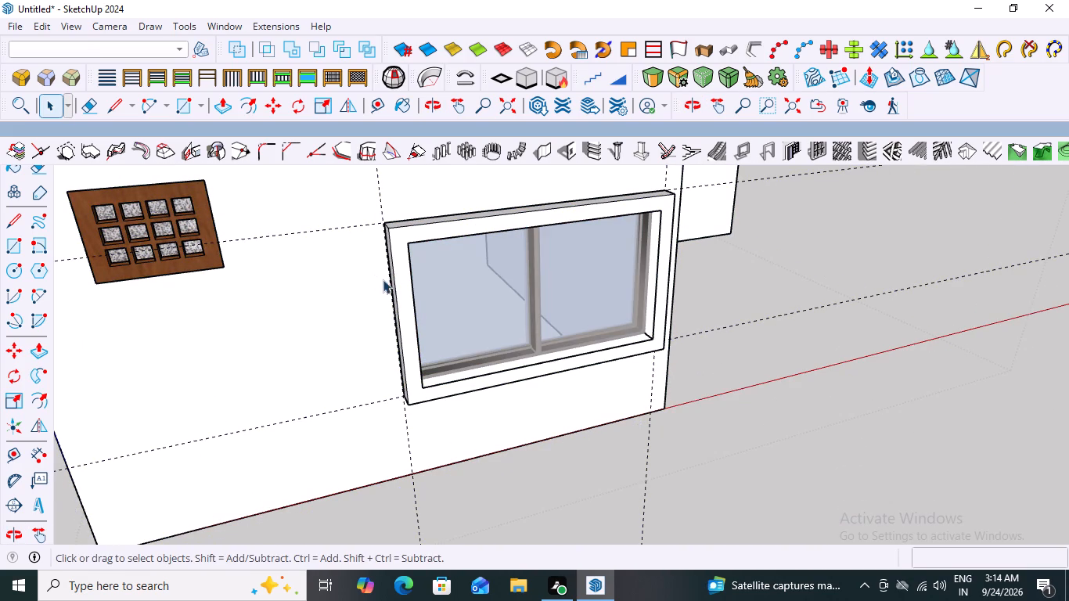
{"action": "left_click", "coordinate": [400, 292]}
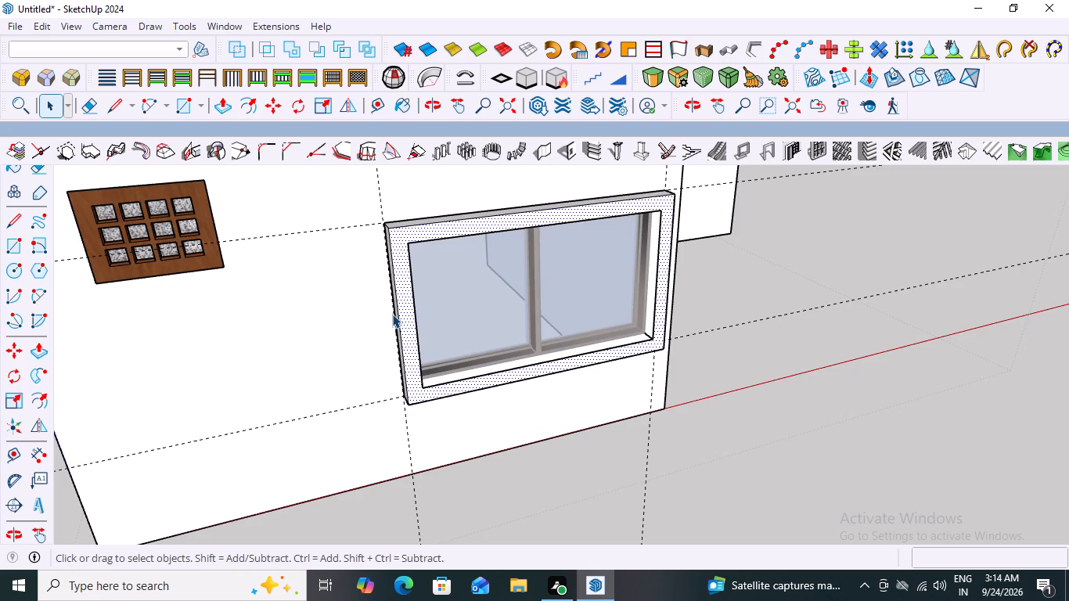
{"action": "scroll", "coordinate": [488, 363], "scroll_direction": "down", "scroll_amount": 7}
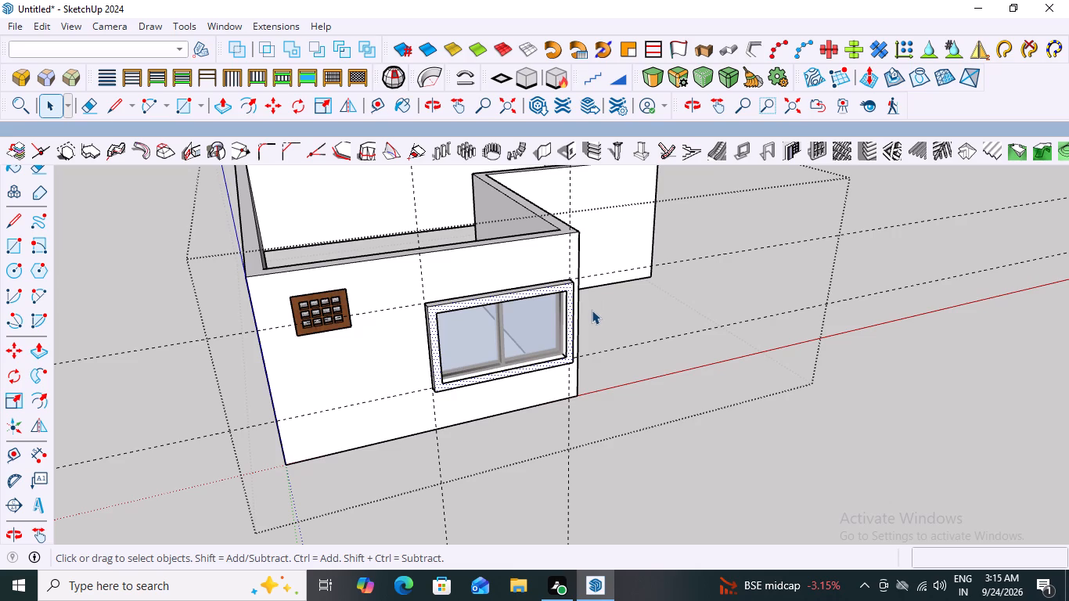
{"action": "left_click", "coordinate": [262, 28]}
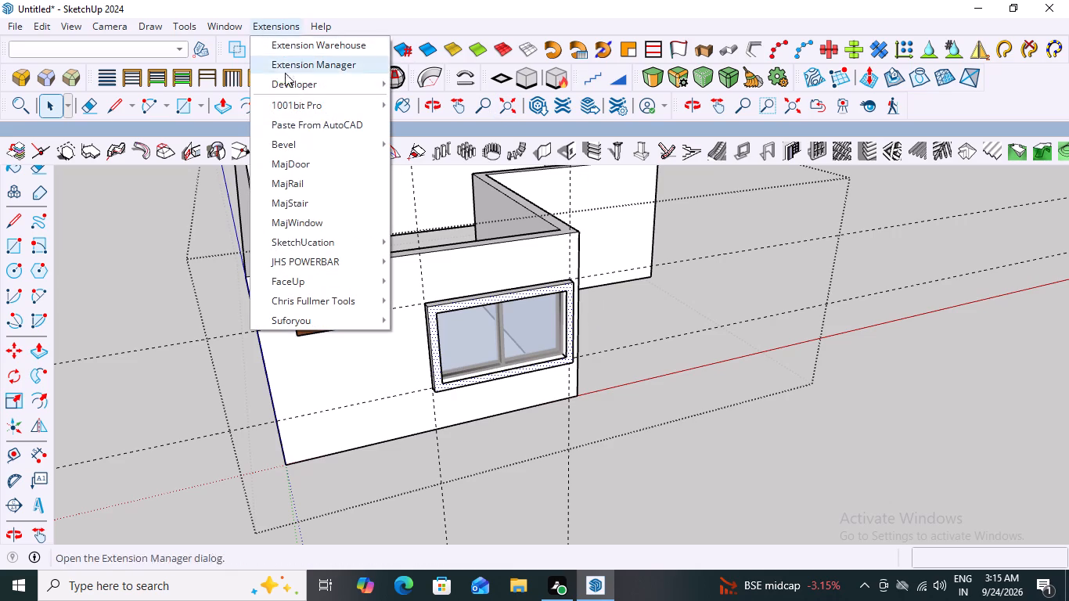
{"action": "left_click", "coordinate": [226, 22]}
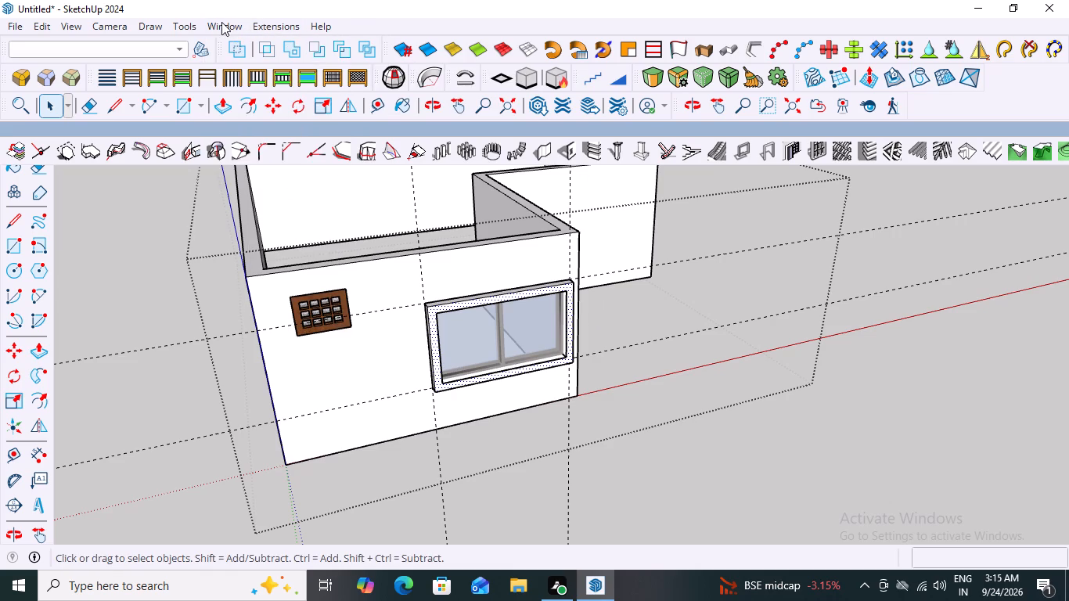
Display the materials collection of the model alongside the drawing.
{"action": "left_click", "coordinate": [221, 22]}
{"action": "left_click", "coordinate": [238, 41]}
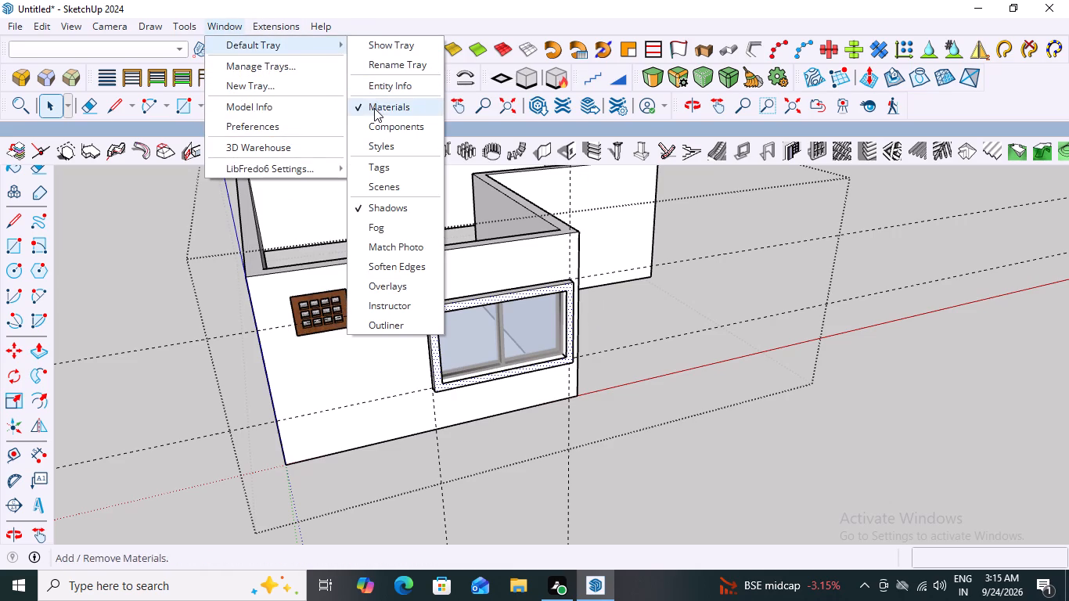
{"action": "left_click", "coordinate": [374, 108]}
{"action": "scroll", "coordinate": [714, 275], "scroll_direction": "down", "scroll_amount": 7}
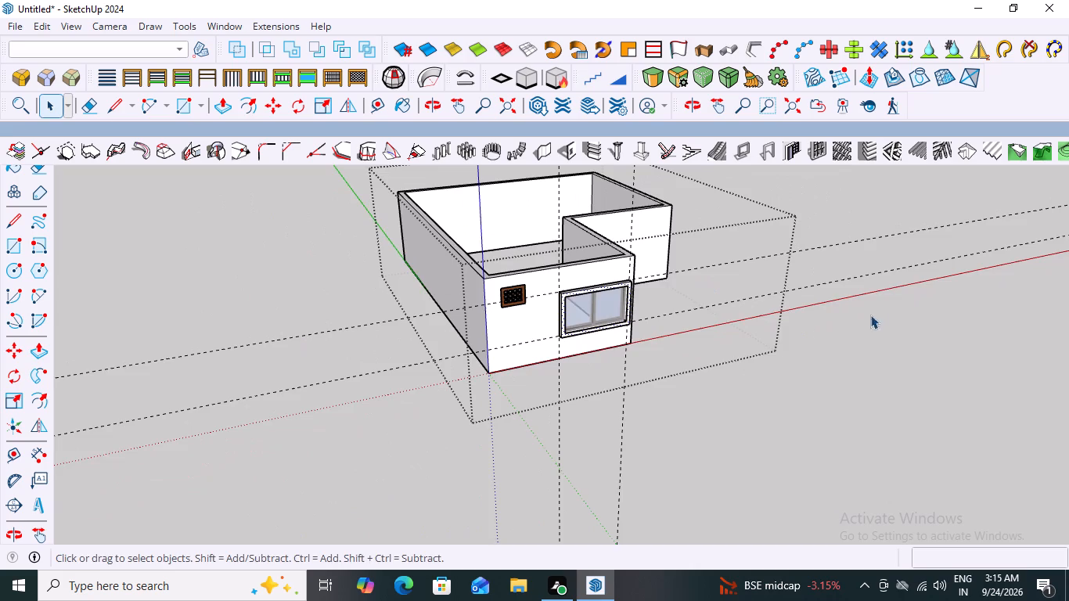
{"action": "middle_click_drag", "start_coordinate": [880, 299], "coordinate": [819, 313]}
{"action": "scroll", "coordinate": [819, 313], "scroll_direction": "up", "scroll_amount": 2}
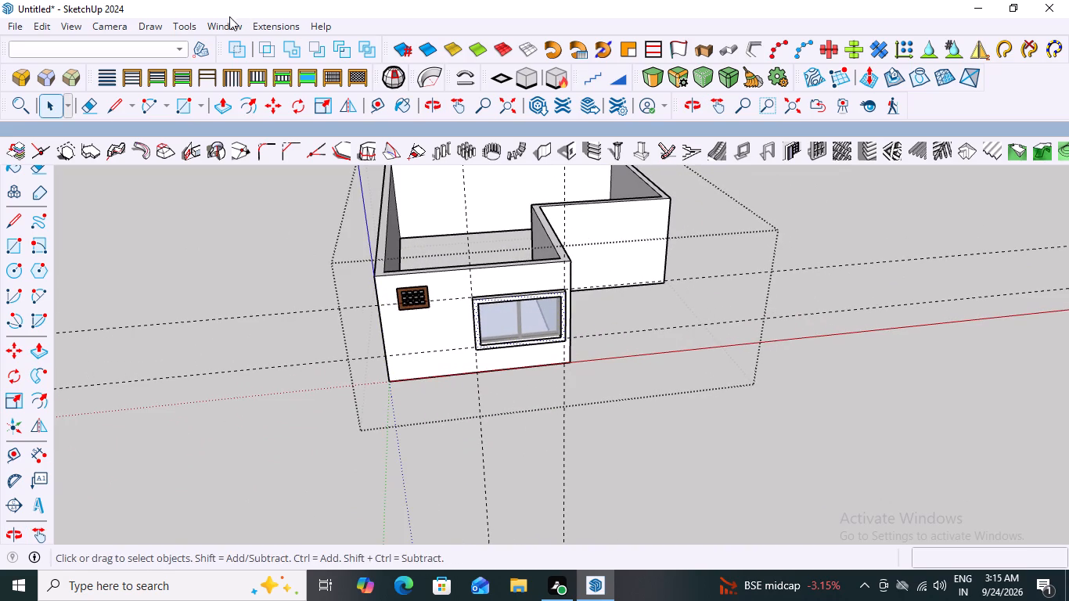
{"action": "left_click", "coordinate": [228, 27]}
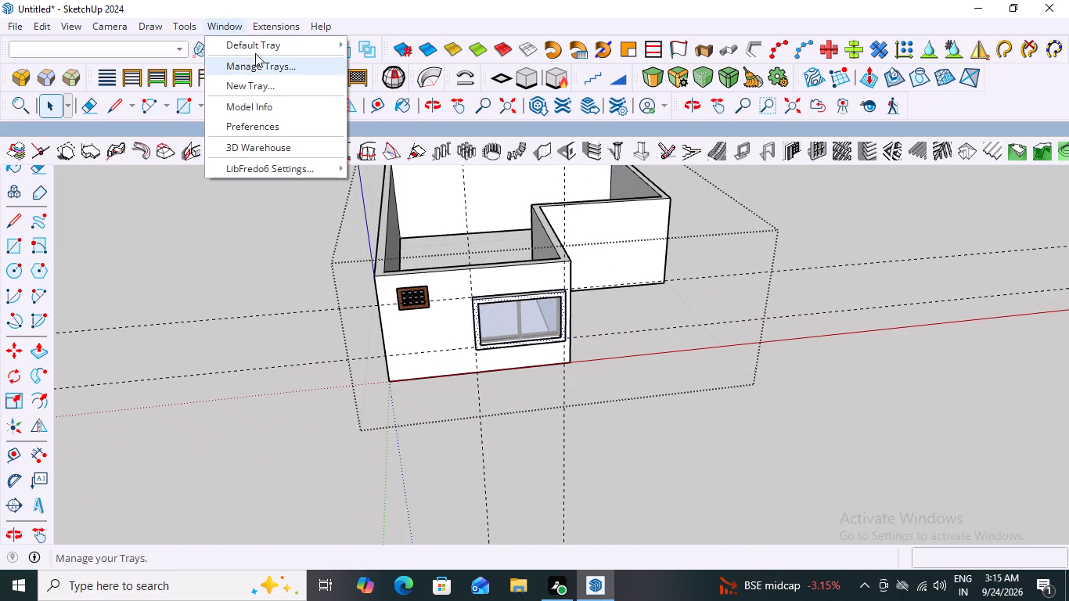
{"action": "left_click", "coordinate": [254, 43]}
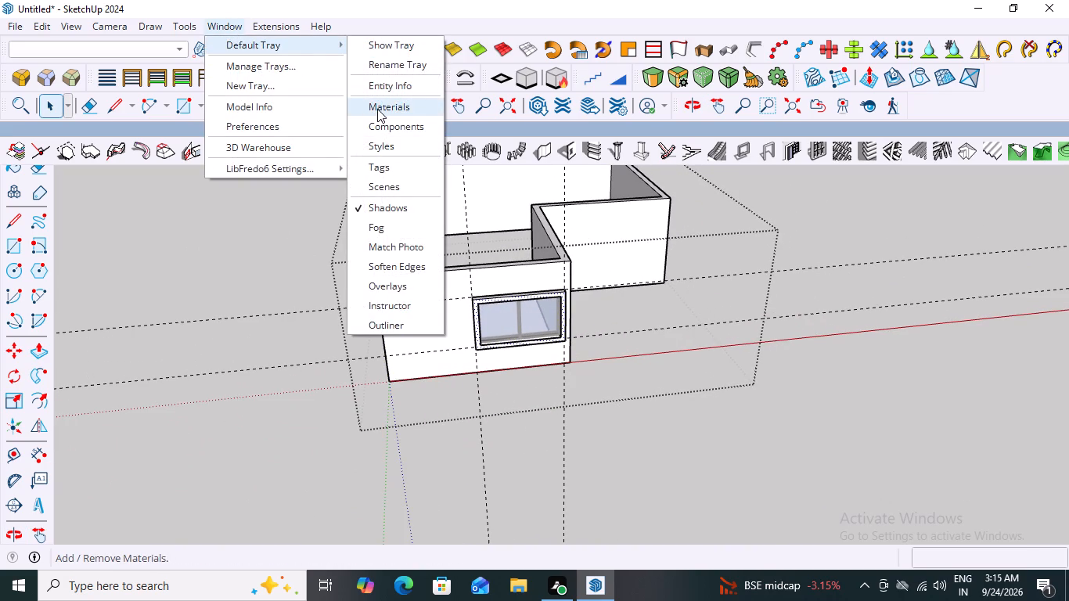
{"action": "left_click", "coordinate": [377, 109]}
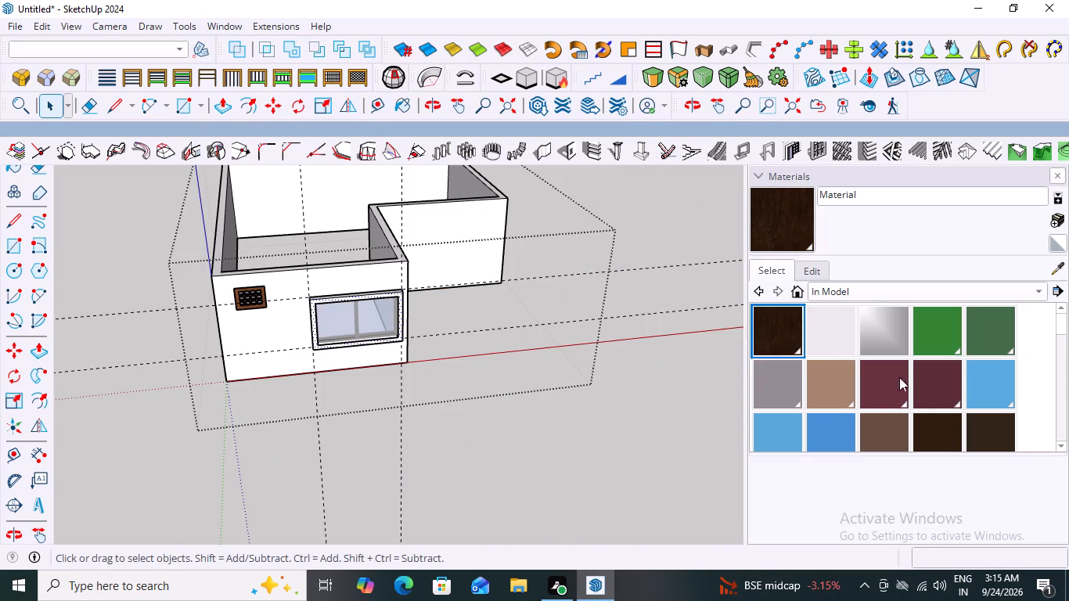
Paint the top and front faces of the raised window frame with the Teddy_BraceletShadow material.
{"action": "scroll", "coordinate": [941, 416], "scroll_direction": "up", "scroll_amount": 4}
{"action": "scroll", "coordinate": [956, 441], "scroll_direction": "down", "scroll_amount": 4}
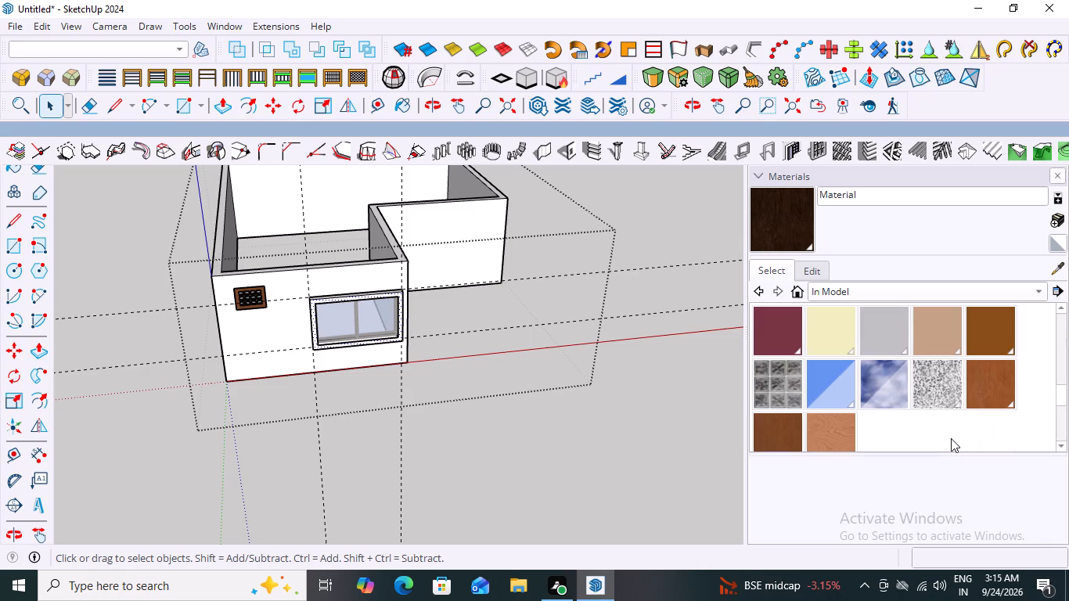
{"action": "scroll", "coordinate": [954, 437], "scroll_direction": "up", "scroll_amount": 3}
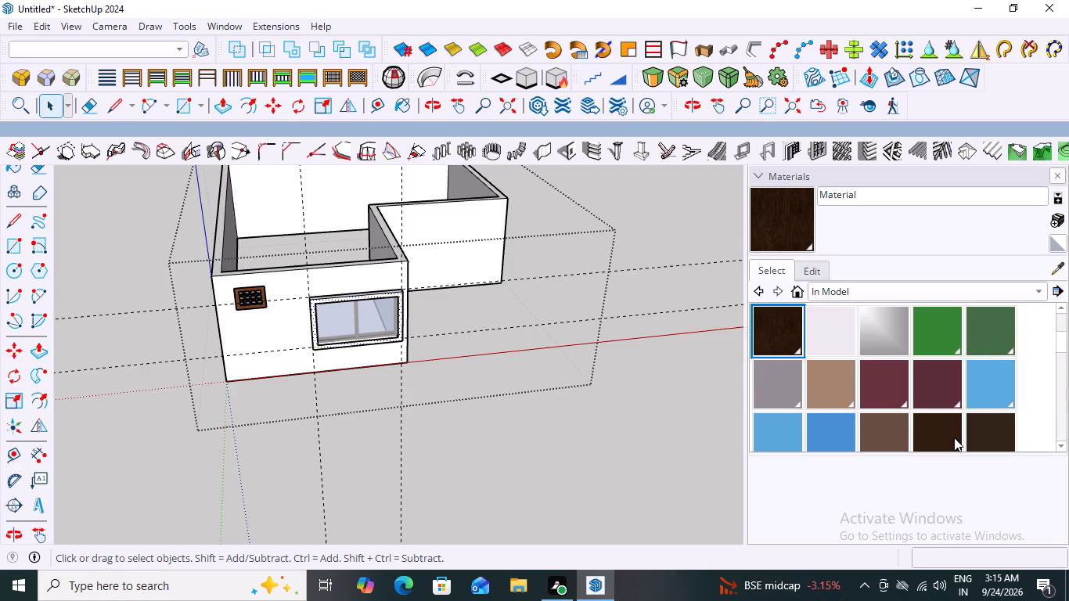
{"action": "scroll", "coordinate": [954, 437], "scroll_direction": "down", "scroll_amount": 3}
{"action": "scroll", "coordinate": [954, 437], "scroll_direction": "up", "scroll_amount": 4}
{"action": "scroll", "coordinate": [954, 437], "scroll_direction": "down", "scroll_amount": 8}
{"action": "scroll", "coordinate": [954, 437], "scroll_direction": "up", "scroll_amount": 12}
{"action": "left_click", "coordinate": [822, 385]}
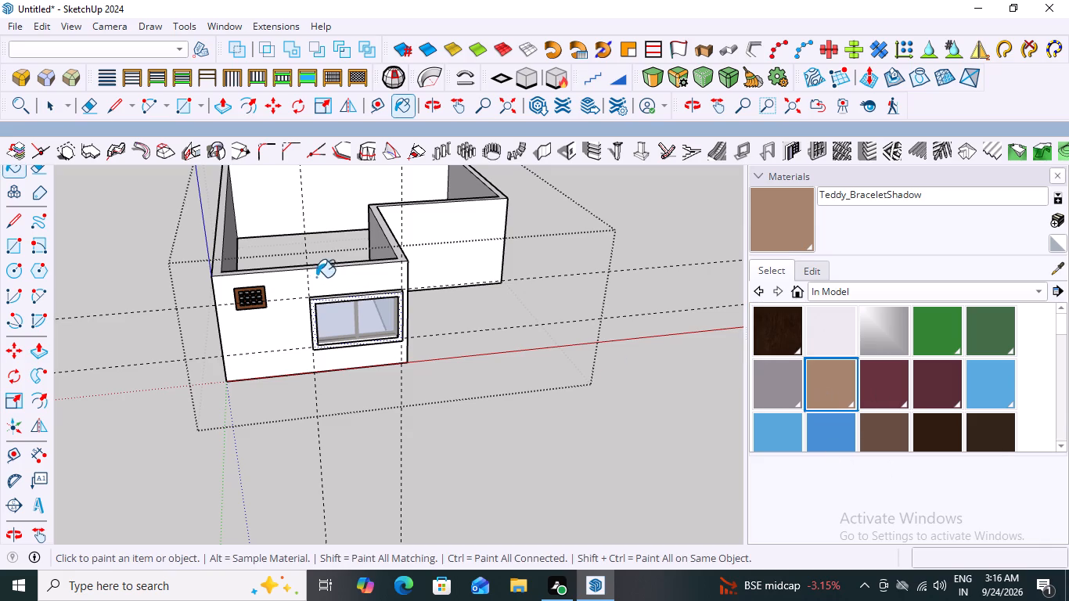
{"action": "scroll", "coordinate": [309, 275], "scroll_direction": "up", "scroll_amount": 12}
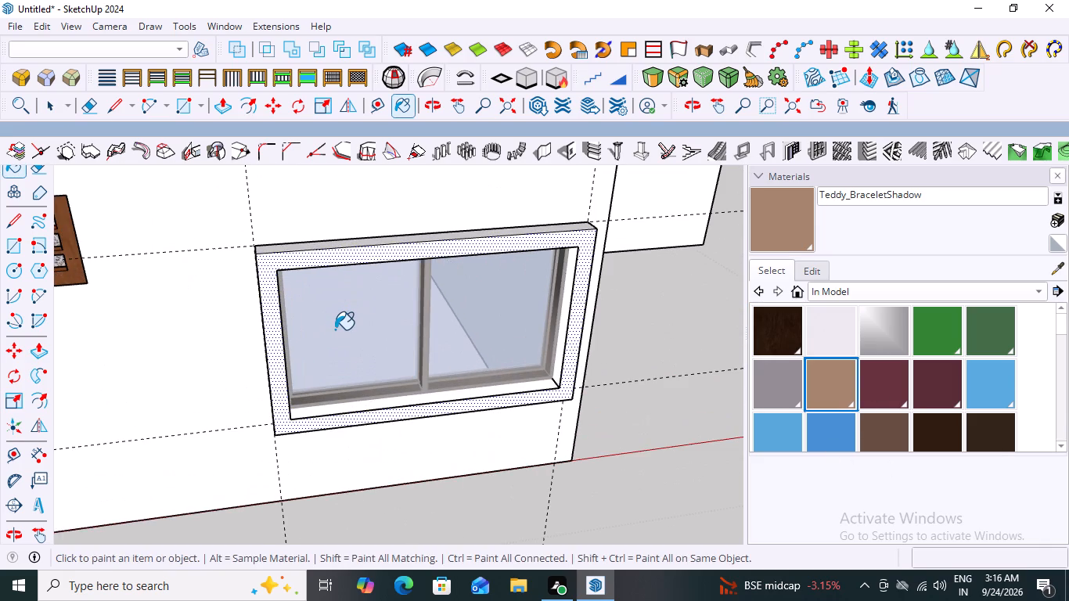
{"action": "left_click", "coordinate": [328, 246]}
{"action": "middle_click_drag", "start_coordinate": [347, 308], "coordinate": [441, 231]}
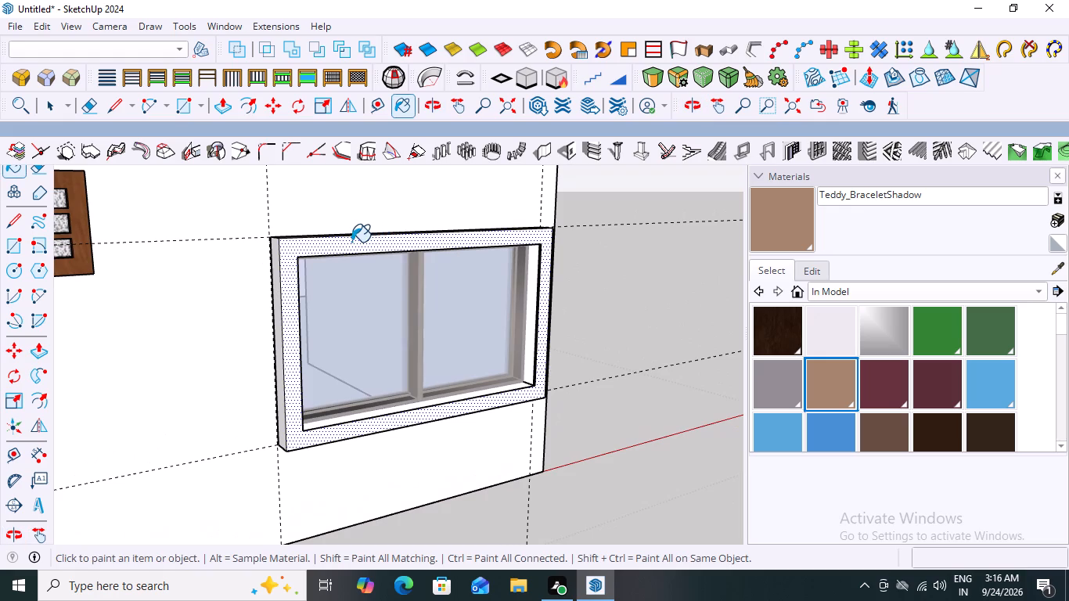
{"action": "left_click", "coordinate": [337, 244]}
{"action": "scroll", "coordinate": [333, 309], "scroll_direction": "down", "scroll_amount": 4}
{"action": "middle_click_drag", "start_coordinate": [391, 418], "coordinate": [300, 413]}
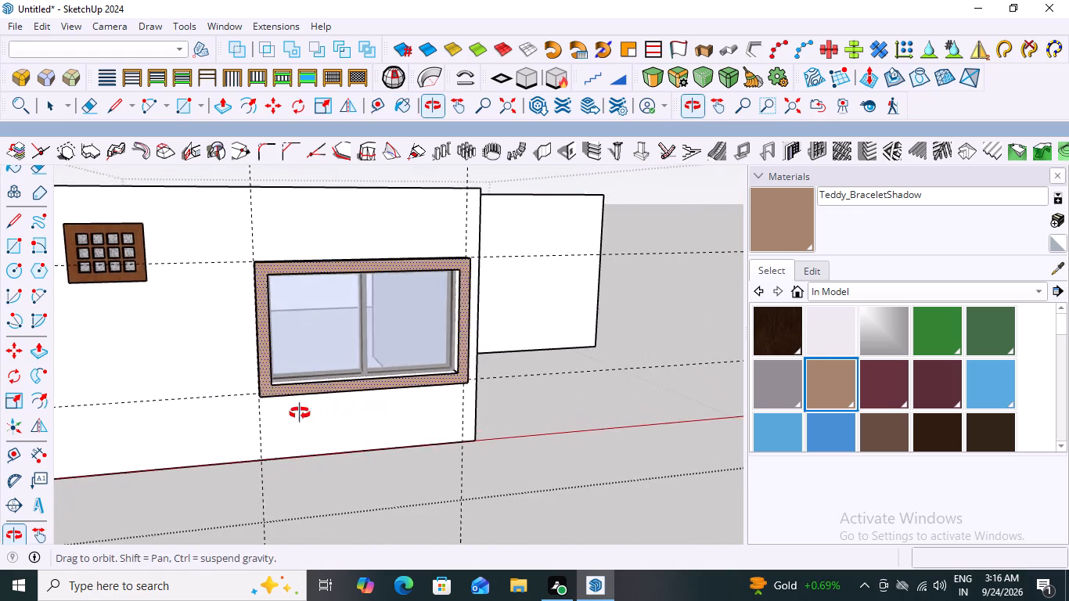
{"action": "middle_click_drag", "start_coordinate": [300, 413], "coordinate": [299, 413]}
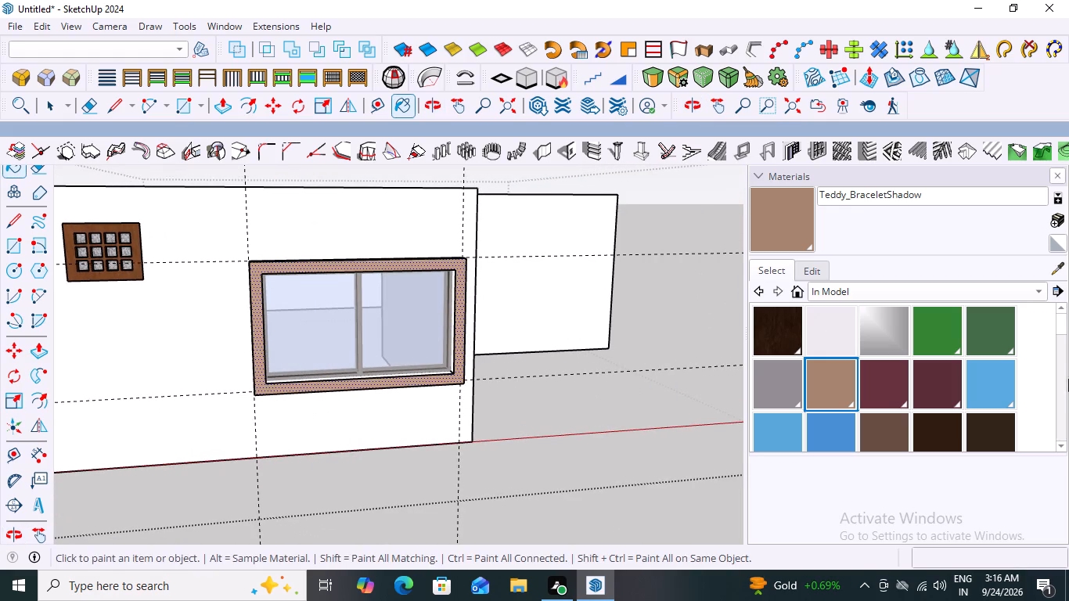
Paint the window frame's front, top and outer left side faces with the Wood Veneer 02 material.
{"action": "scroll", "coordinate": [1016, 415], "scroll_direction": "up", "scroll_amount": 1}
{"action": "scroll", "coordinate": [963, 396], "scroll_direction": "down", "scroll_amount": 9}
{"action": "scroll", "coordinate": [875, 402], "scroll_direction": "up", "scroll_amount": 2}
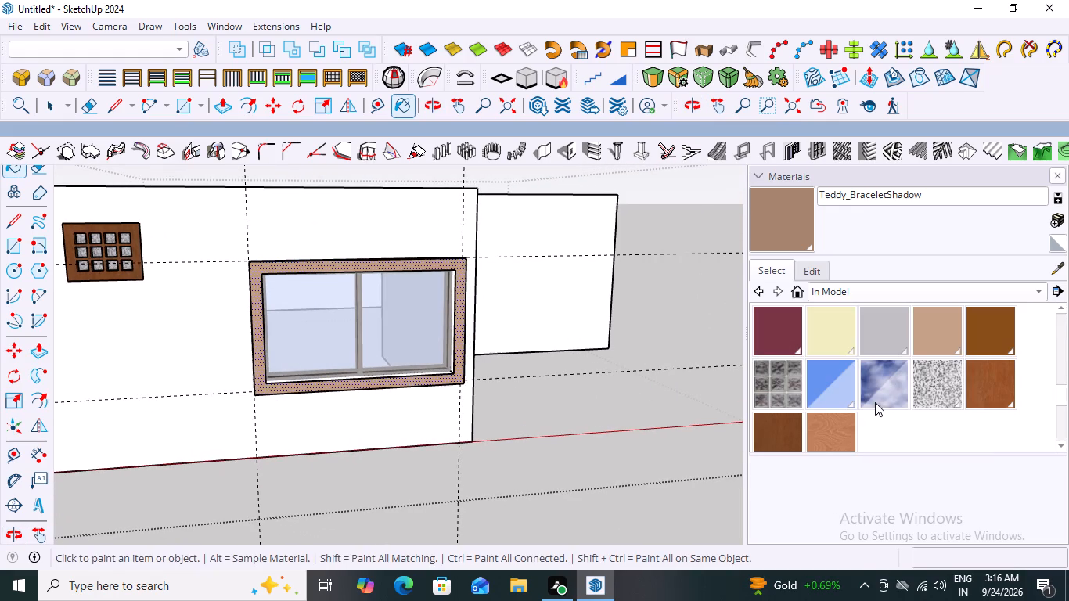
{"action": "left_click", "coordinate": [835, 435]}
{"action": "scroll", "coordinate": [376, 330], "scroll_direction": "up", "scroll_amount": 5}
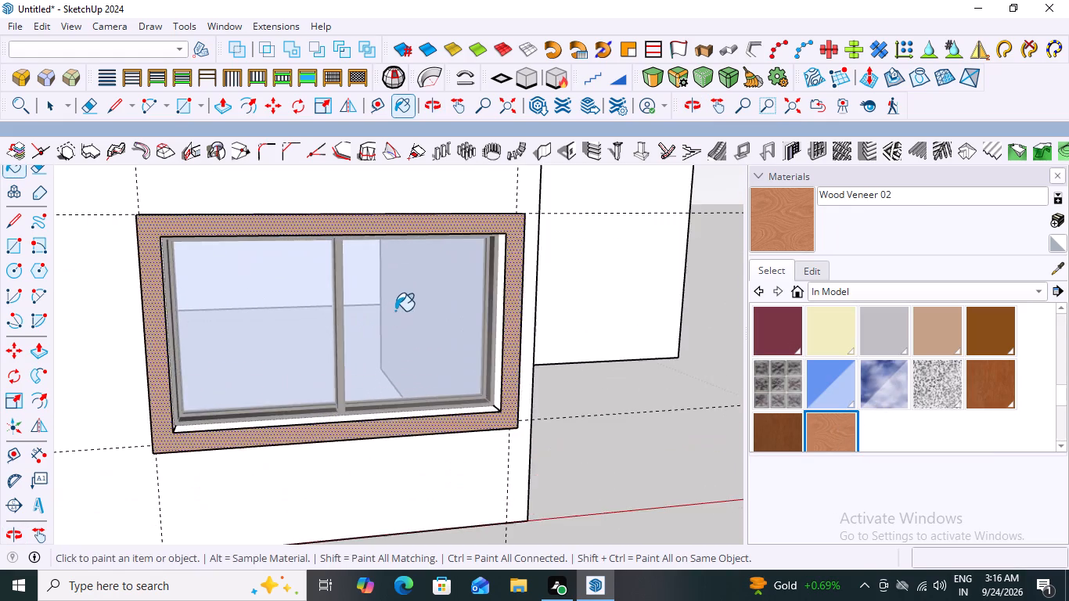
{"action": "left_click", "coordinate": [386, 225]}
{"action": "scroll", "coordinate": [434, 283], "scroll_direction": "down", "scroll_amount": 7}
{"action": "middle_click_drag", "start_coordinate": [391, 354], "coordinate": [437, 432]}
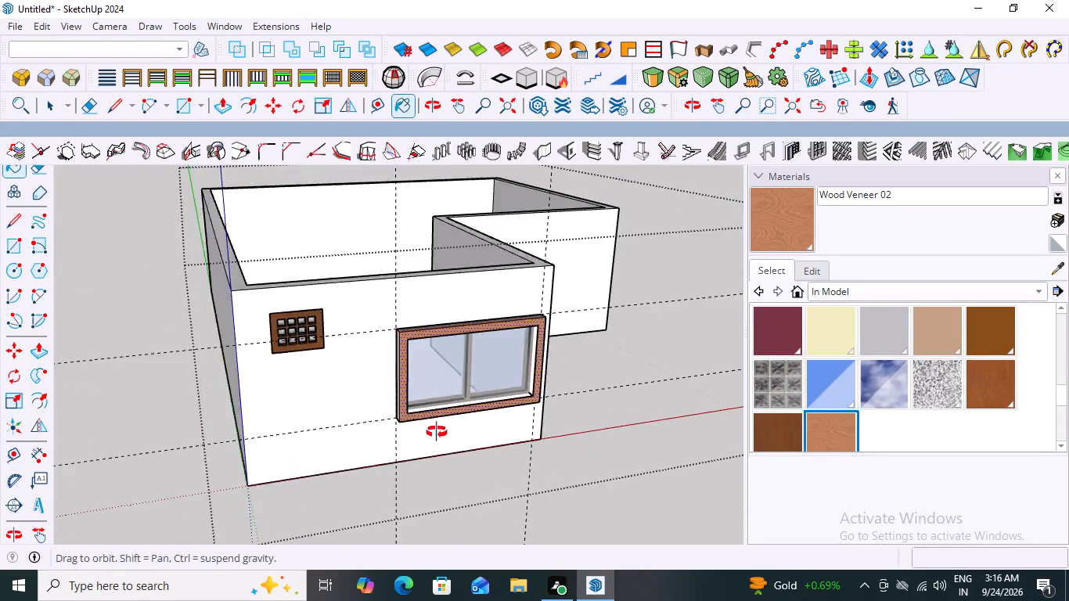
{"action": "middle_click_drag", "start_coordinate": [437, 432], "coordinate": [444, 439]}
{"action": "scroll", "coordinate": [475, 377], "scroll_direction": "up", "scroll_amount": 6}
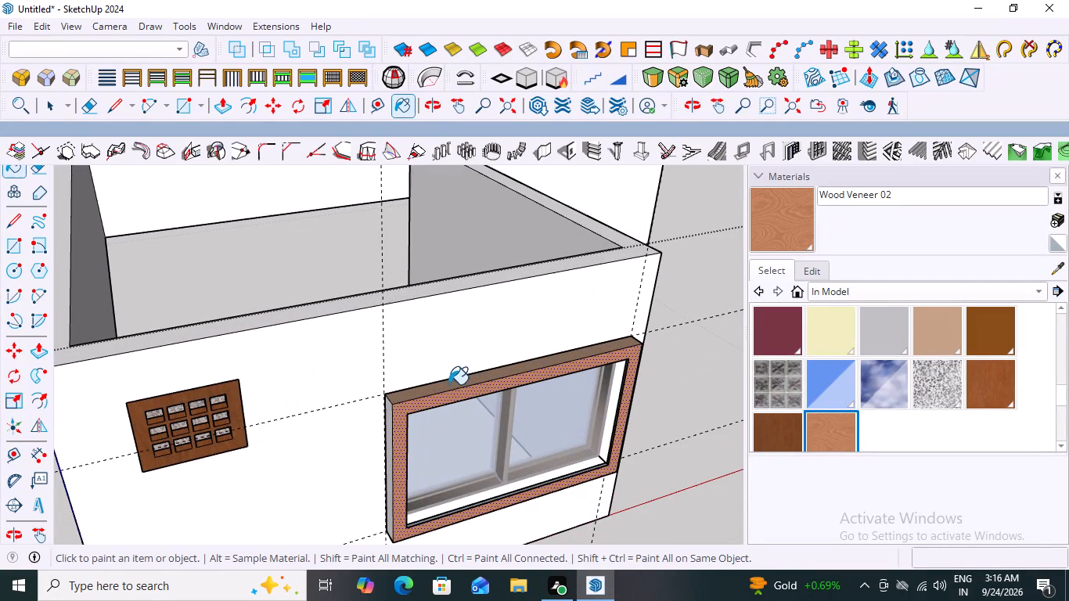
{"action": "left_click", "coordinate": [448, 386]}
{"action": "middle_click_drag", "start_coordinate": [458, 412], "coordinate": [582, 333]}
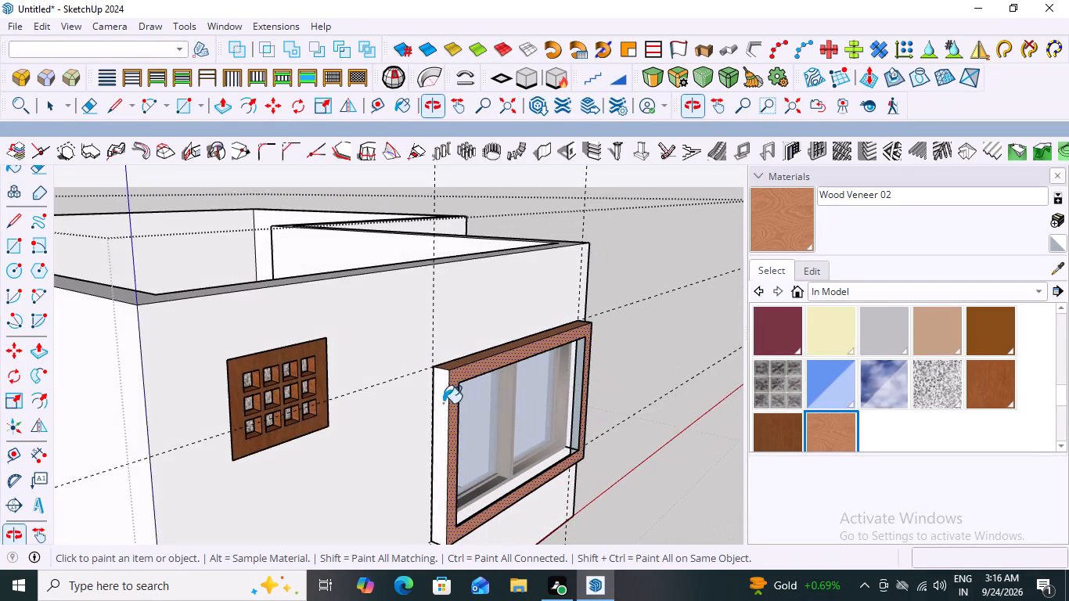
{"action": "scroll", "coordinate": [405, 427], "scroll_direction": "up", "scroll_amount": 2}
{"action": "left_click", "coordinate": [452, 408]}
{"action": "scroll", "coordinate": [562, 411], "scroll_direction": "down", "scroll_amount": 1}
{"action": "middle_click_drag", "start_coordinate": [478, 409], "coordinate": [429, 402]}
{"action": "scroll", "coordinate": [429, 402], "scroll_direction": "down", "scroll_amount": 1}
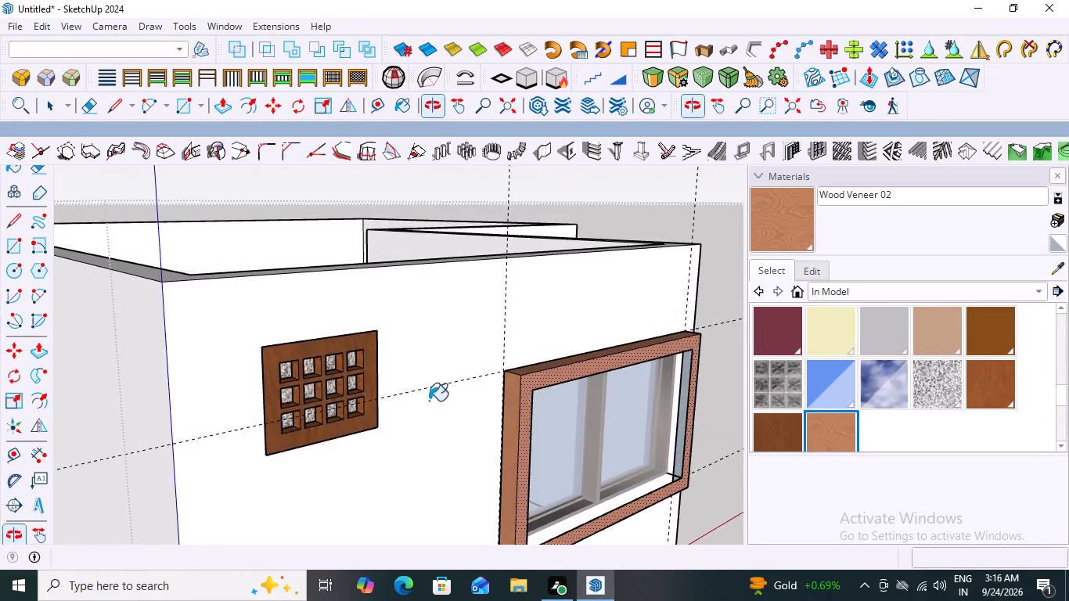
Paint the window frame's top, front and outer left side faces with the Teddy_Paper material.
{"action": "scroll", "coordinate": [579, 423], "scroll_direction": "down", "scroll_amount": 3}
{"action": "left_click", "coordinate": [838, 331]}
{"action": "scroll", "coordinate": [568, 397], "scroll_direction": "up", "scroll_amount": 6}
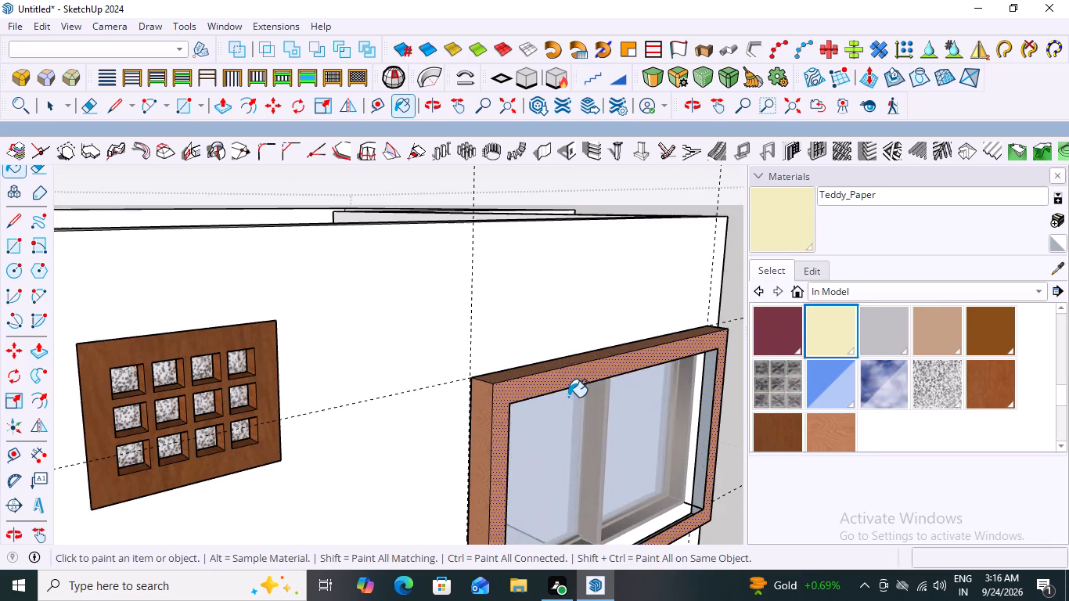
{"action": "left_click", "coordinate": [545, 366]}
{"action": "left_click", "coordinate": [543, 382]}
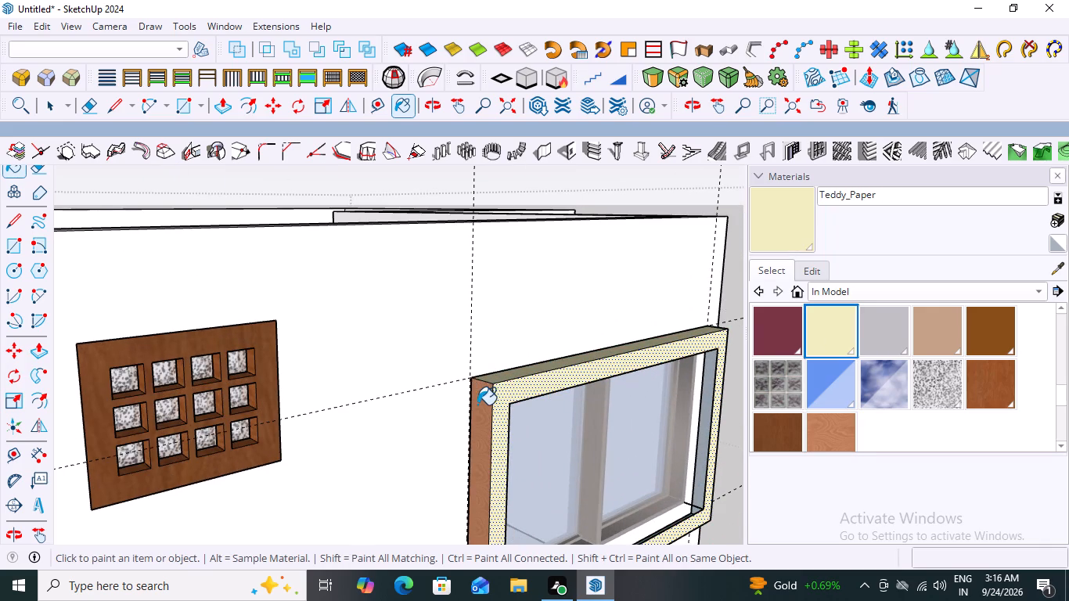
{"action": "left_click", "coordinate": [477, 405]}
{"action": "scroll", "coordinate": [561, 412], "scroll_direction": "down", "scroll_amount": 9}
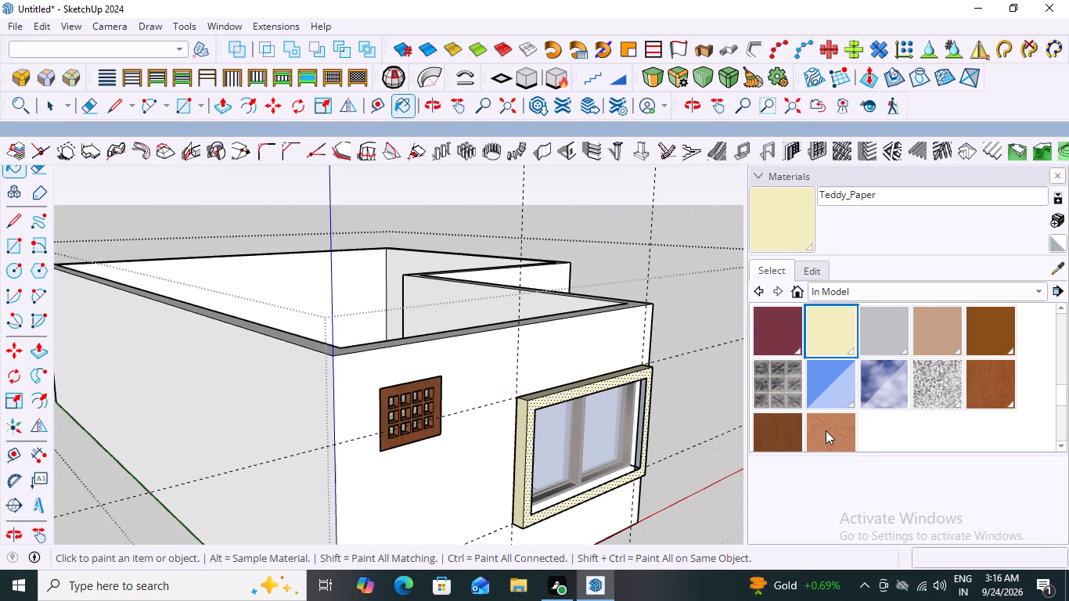
Paint the window frame's top, front and outer left side faces with the Teddy_Skin material.
{"action": "left_click", "coordinate": [946, 327]}
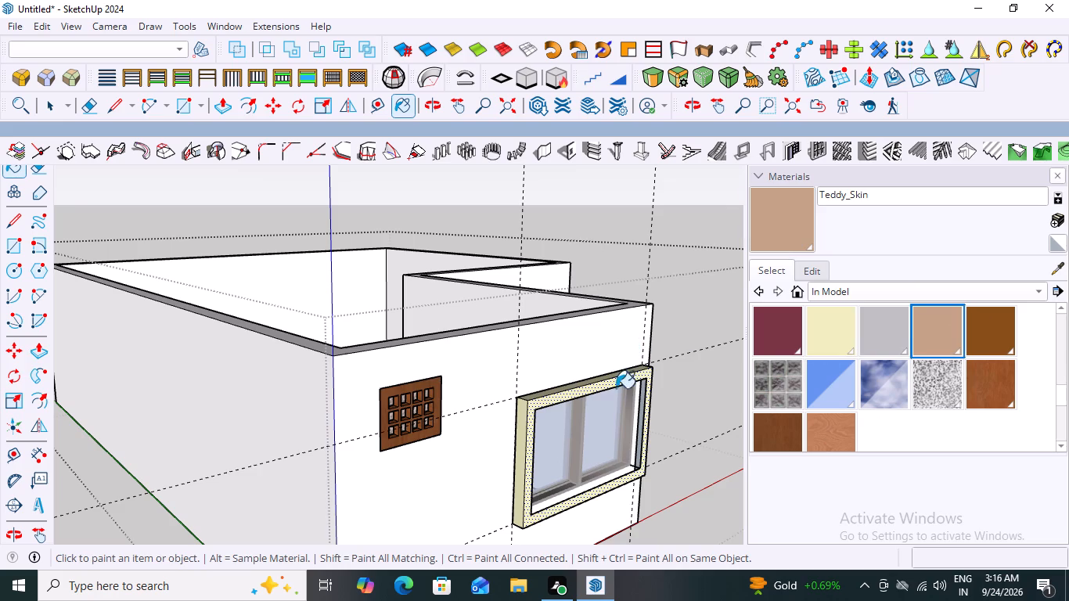
{"action": "scroll", "coordinate": [578, 386], "scroll_direction": "up", "scroll_amount": 3}
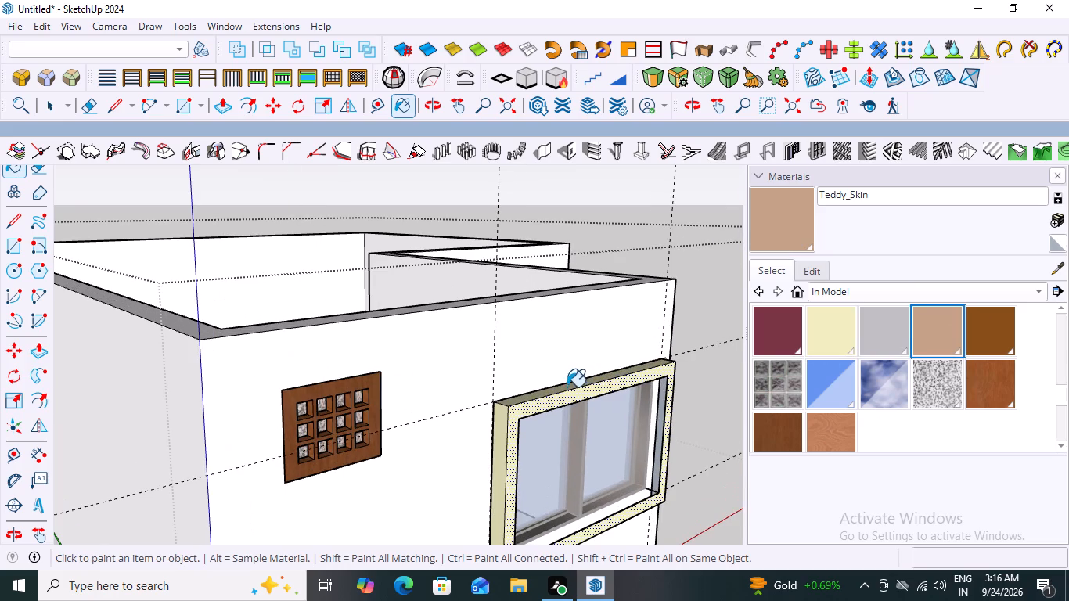
{"action": "left_click", "coordinate": [567, 385]}
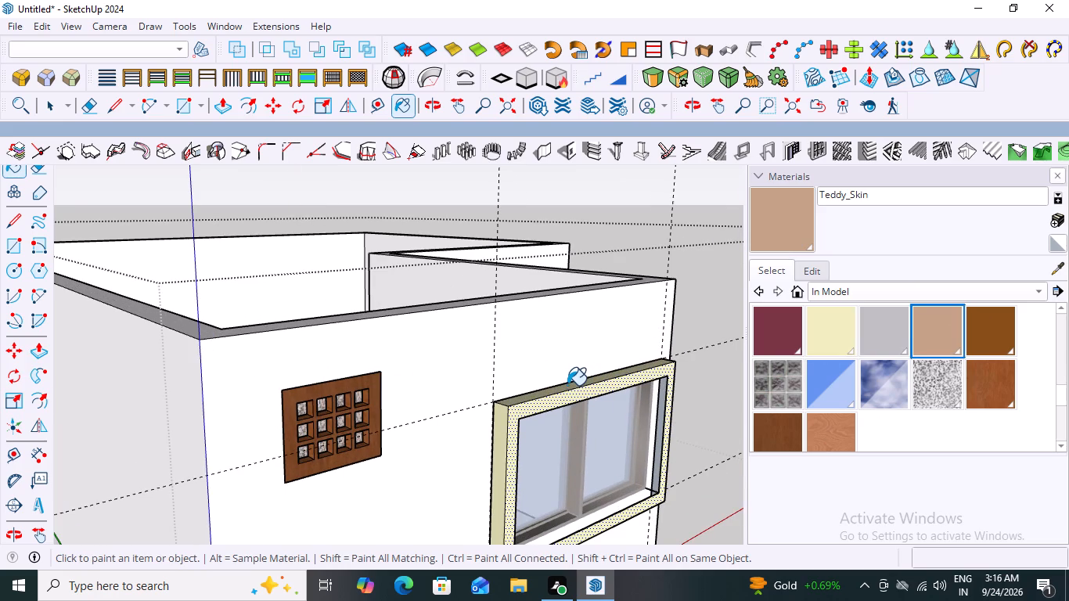
{"action": "left_click", "coordinate": [575, 396]}
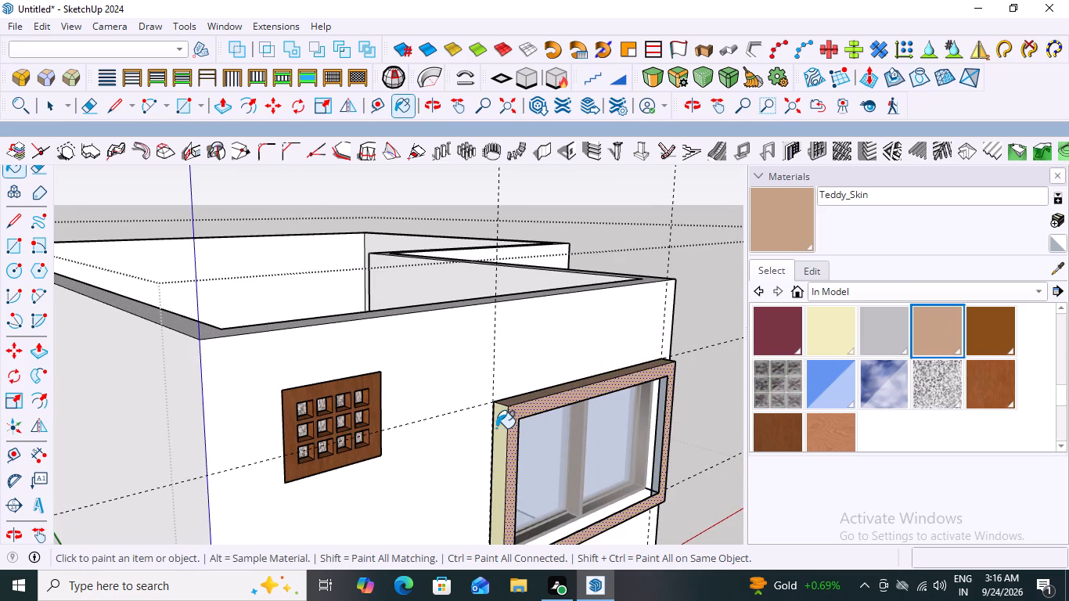
{"action": "left_click", "coordinate": [496, 428]}
Examine the painted window frame from several angles, including its inner faces and lower corner.
{"action": "scroll", "coordinate": [616, 422], "scroll_direction": "down", "scroll_amount": 7}
{"action": "middle_click_drag", "start_coordinate": [629, 457], "coordinate": [579, 415]}
{"action": "scroll", "coordinate": [527, 418], "scroll_direction": "up", "scroll_amount": 2}
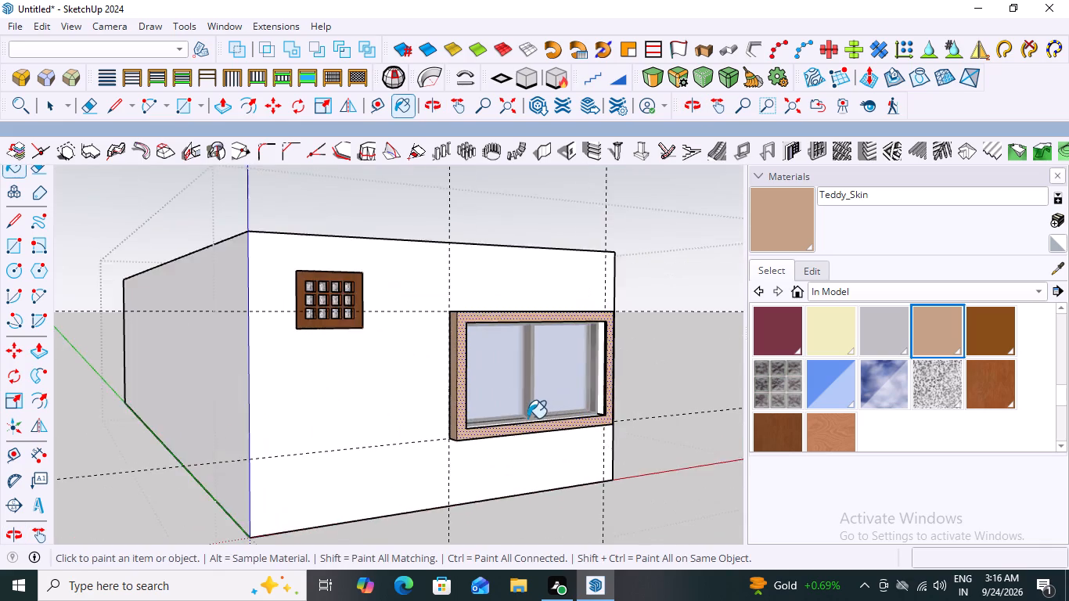
{"action": "scroll", "coordinate": [527, 418], "scroll_direction": "up", "scroll_amount": 3}
{"action": "middle_click_drag", "start_coordinate": [528, 429], "coordinate": [566, 499]}
{"action": "scroll", "coordinate": [554, 338], "scroll_direction": "up", "scroll_amount": 6}
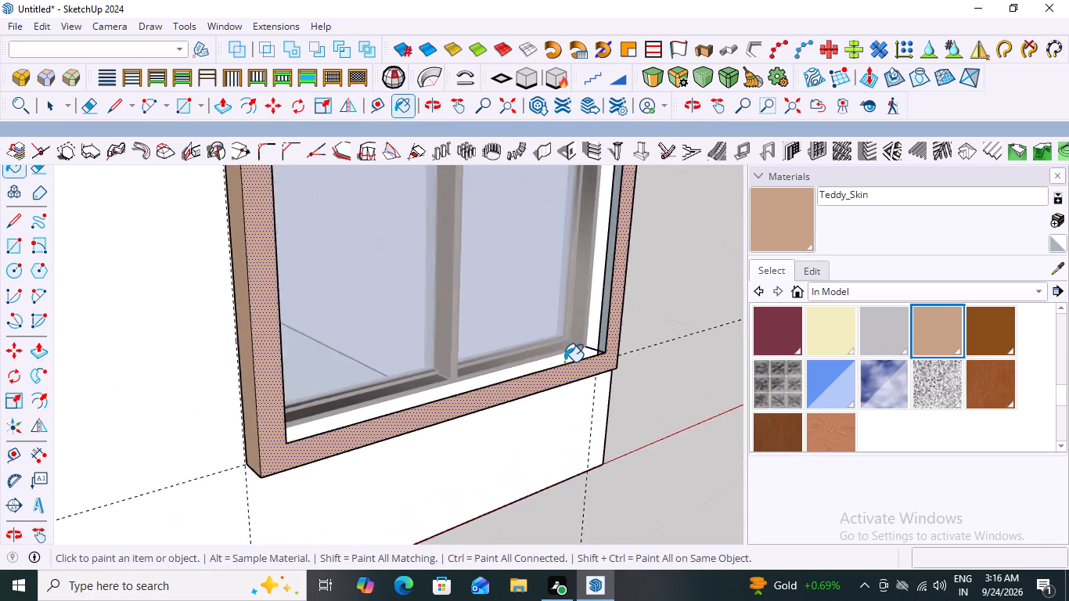
{"action": "scroll", "coordinate": [564, 362], "scroll_direction": "up", "scroll_amount": 4}
{"action": "middle_click_drag", "start_coordinate": [576, 360], "coordinate": [605, 443]}
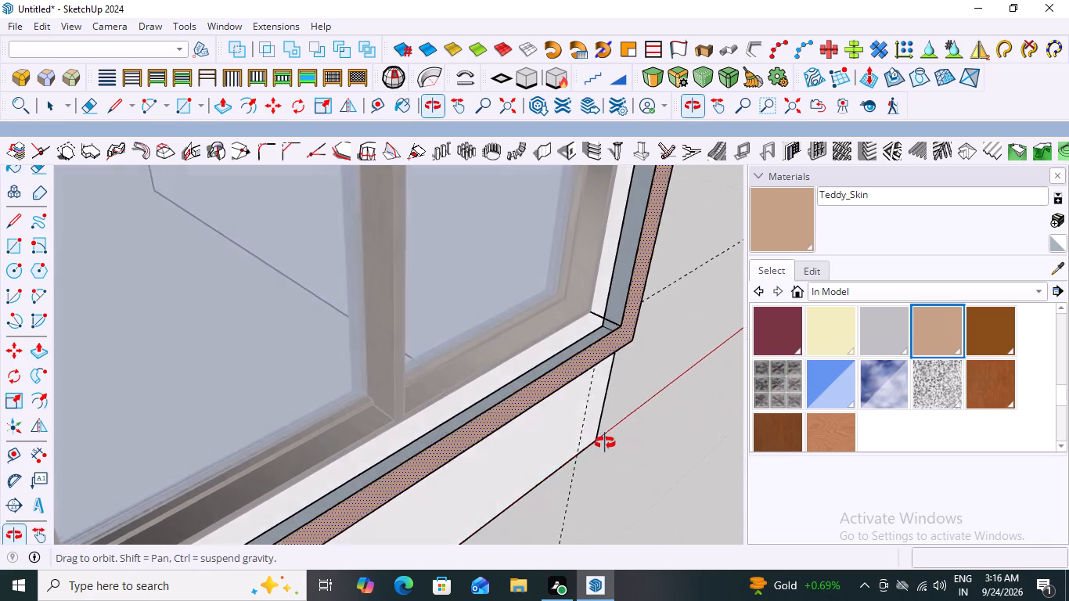
{"action": "middle_click_drag", "start_coordinate": [605, 443], "coordinate": [584, 435]}
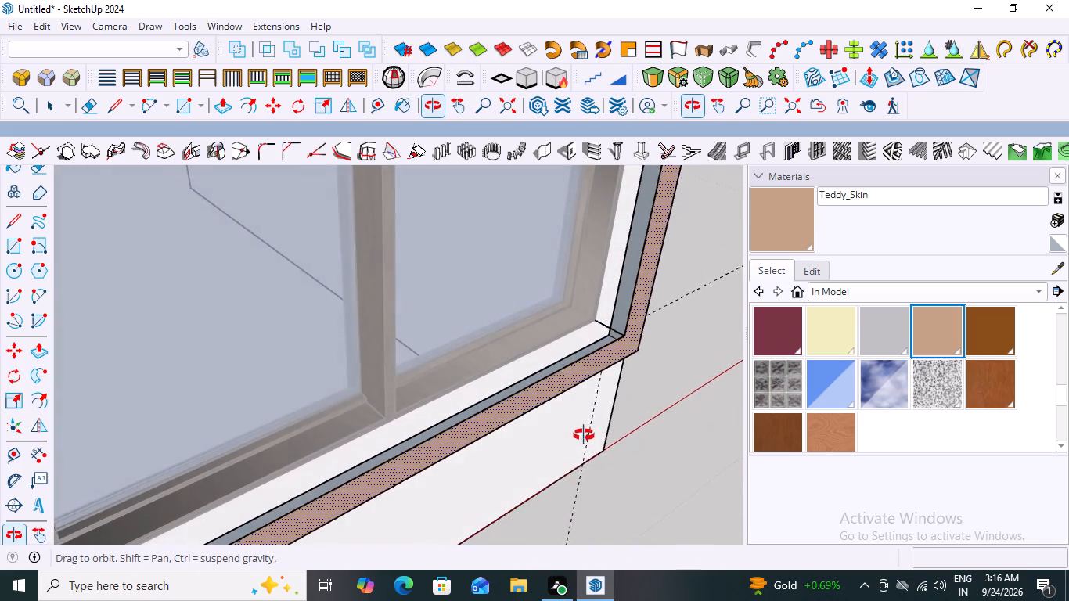
{"action": "middle_click_drag", "start_coordinate": [584, 435], "coordinate": [584, 432]}
{"action": "scroll", "coordinate": [581, 422], "scroll_direction": "down", "scroll_amount": 10}
{"action": "middle_click_drag", "start_coordinate": [622, 372], "coordinate": [575, 365]}
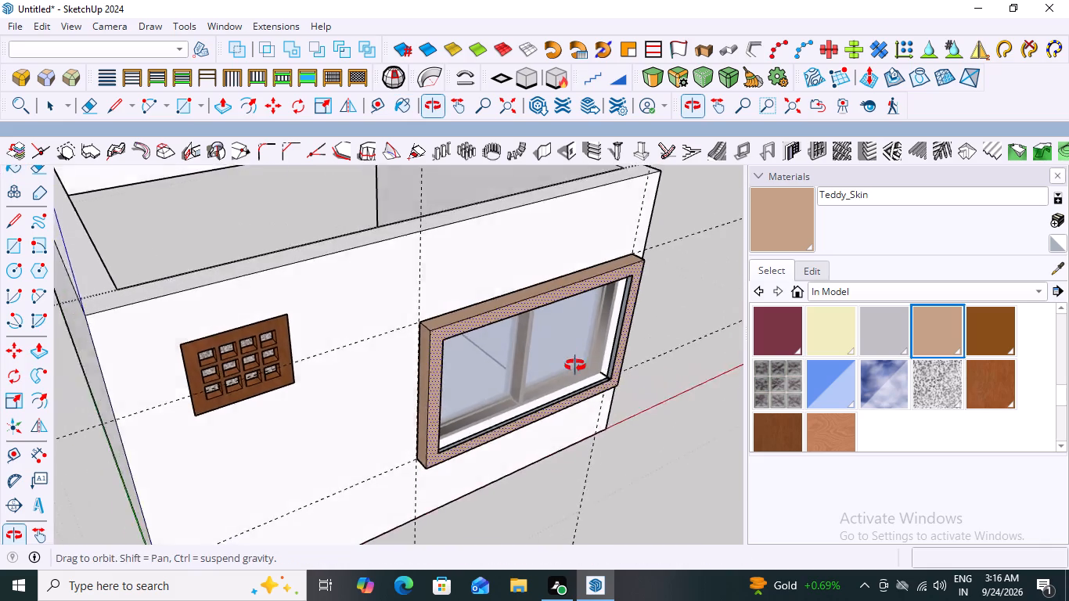
{"action": "middle_click_drag", "start_coordinate": [575, 365], "coordinate": [536, 259]}
{"action": "scroll", "coordinate": [527, 369], "scroll_direction": "down", "scroll_amount": 6}
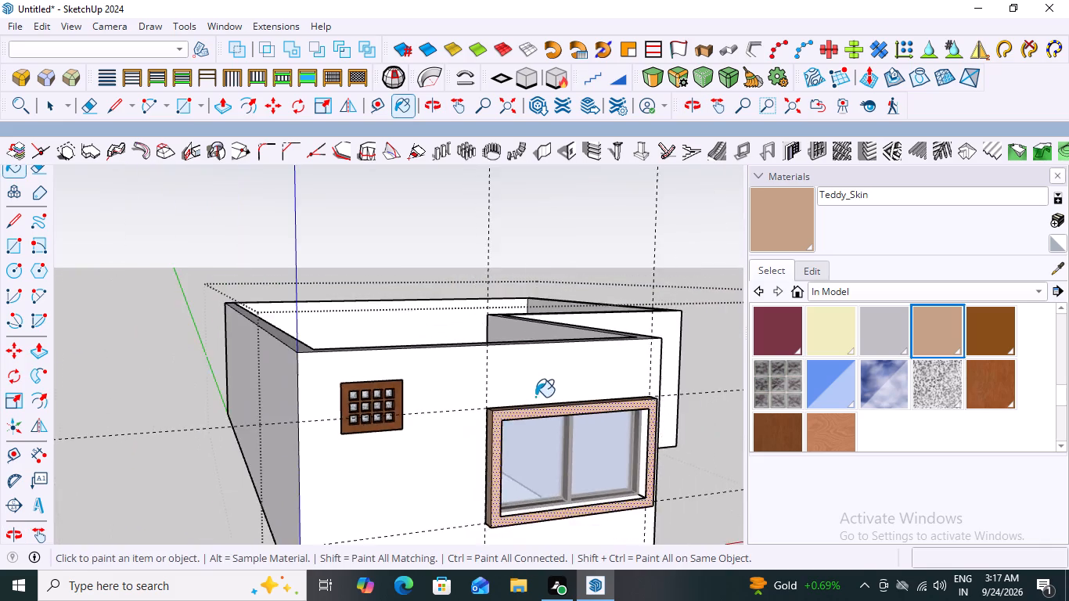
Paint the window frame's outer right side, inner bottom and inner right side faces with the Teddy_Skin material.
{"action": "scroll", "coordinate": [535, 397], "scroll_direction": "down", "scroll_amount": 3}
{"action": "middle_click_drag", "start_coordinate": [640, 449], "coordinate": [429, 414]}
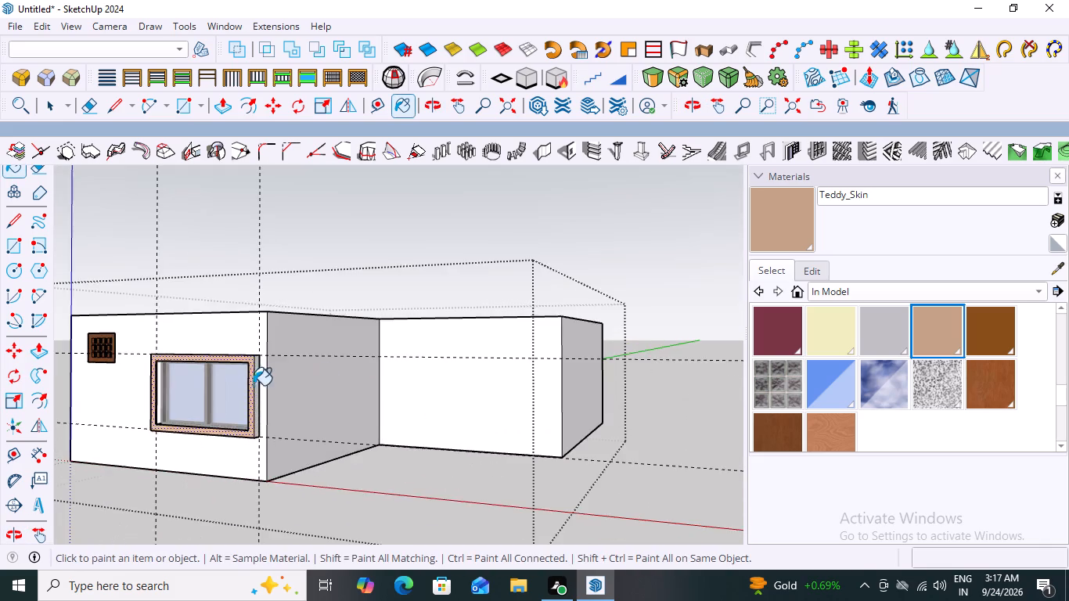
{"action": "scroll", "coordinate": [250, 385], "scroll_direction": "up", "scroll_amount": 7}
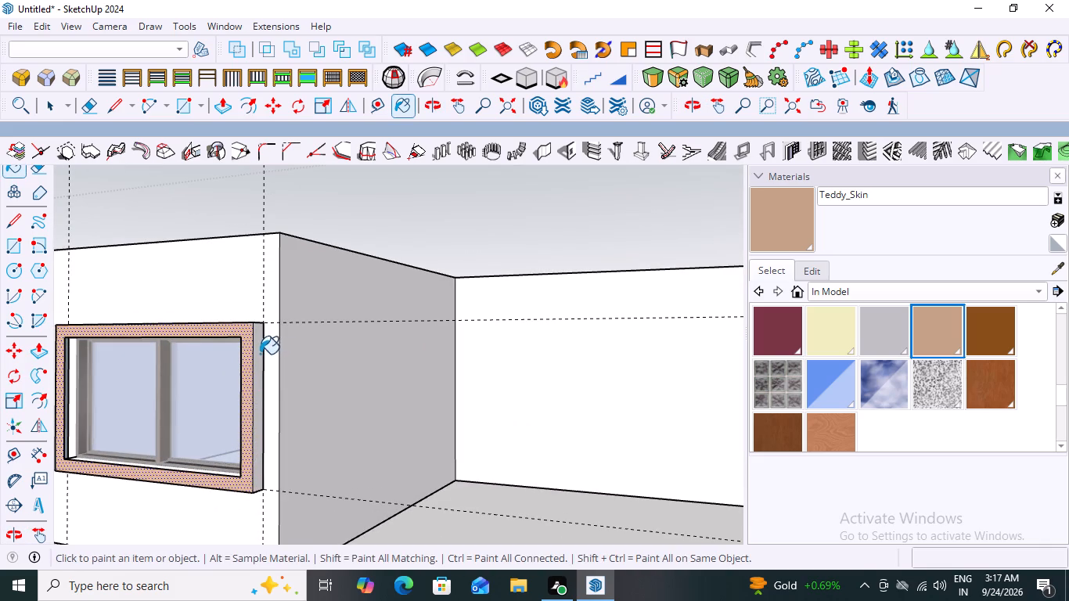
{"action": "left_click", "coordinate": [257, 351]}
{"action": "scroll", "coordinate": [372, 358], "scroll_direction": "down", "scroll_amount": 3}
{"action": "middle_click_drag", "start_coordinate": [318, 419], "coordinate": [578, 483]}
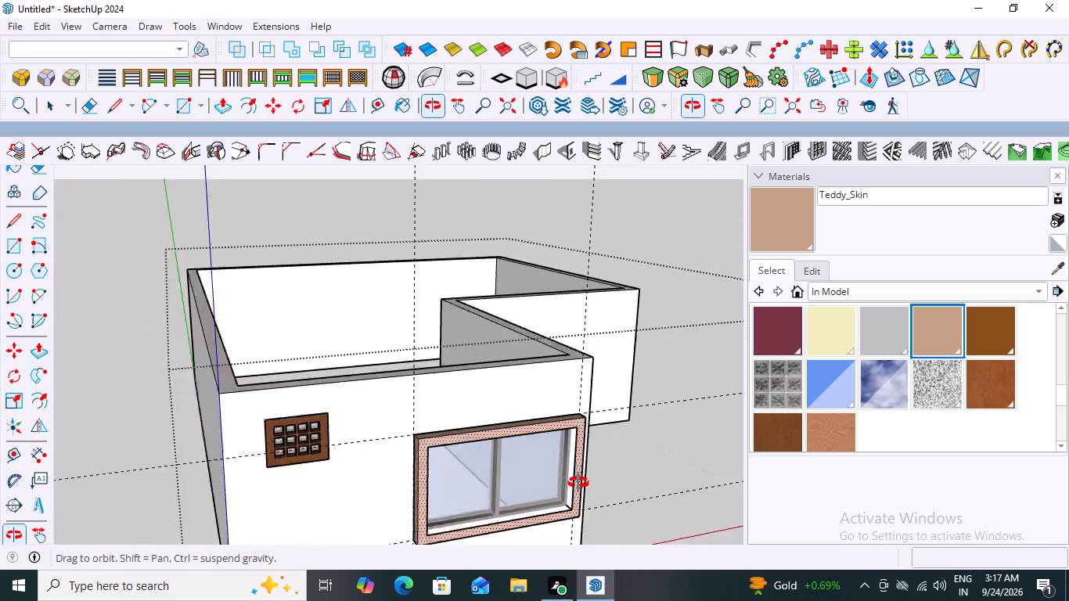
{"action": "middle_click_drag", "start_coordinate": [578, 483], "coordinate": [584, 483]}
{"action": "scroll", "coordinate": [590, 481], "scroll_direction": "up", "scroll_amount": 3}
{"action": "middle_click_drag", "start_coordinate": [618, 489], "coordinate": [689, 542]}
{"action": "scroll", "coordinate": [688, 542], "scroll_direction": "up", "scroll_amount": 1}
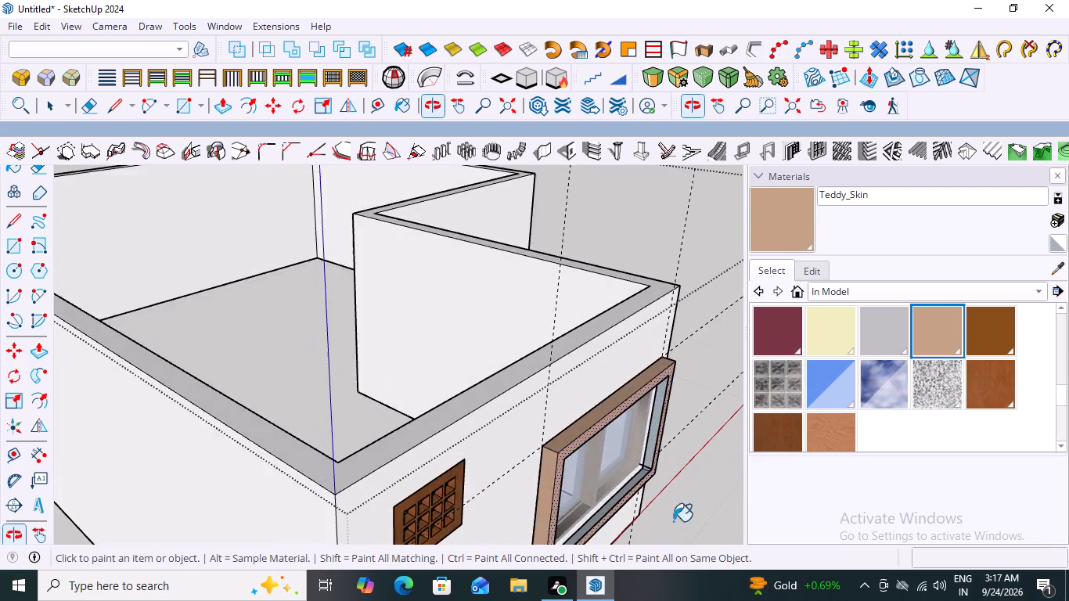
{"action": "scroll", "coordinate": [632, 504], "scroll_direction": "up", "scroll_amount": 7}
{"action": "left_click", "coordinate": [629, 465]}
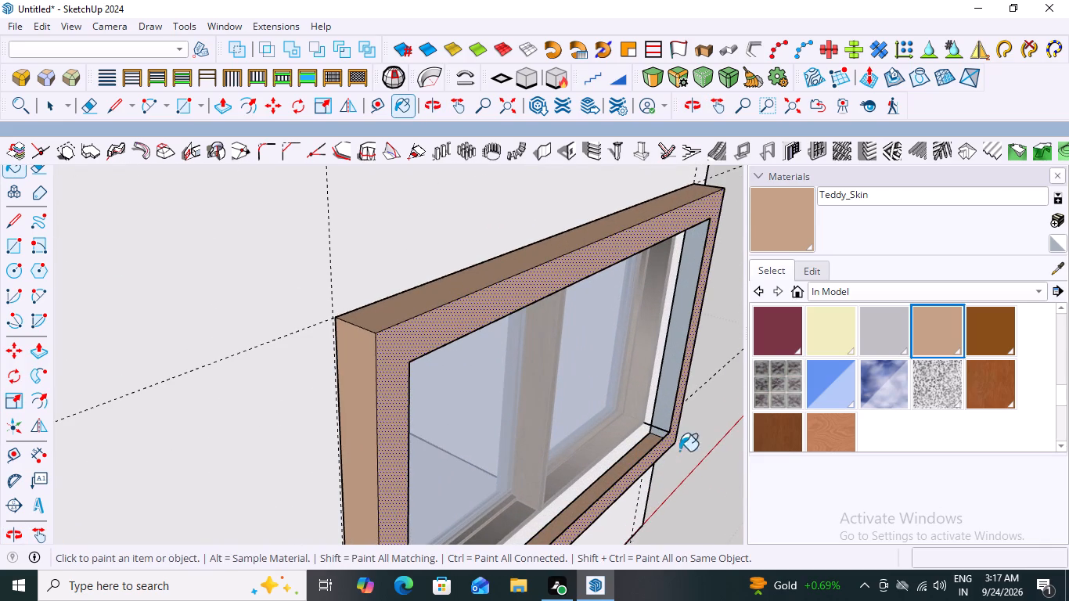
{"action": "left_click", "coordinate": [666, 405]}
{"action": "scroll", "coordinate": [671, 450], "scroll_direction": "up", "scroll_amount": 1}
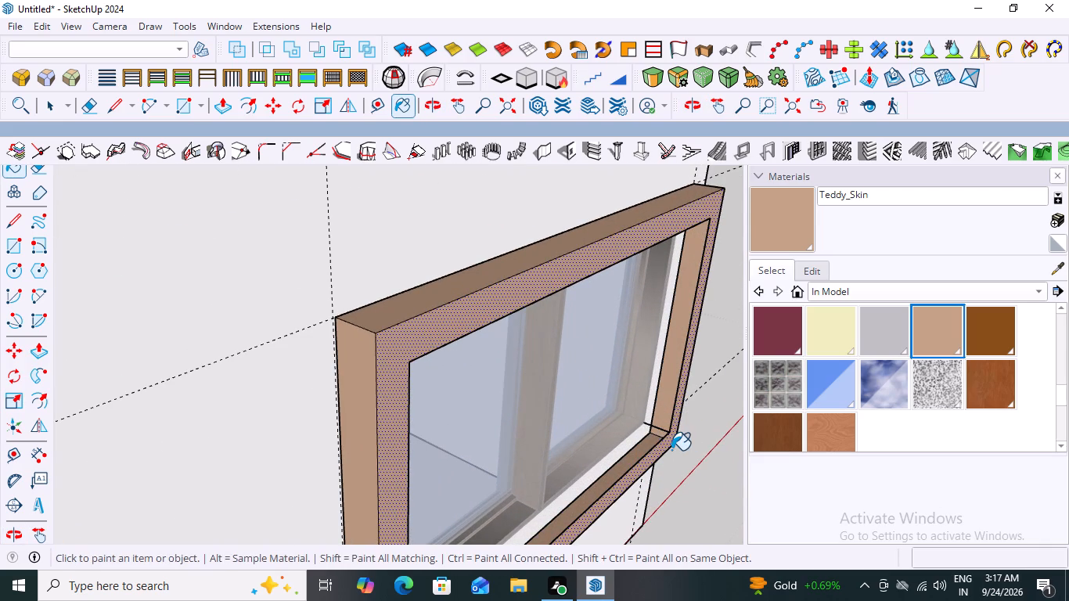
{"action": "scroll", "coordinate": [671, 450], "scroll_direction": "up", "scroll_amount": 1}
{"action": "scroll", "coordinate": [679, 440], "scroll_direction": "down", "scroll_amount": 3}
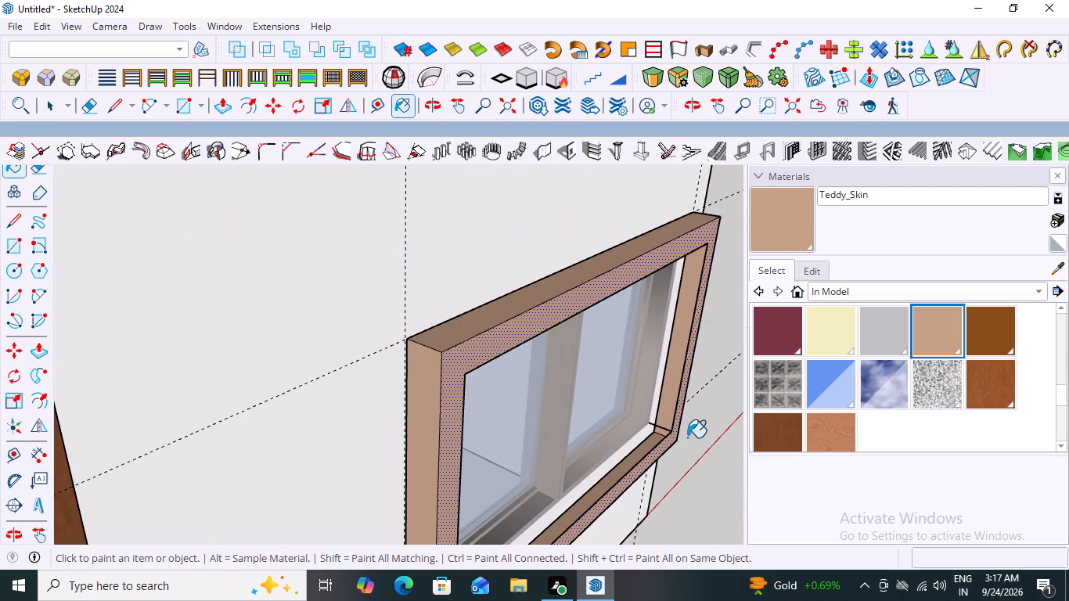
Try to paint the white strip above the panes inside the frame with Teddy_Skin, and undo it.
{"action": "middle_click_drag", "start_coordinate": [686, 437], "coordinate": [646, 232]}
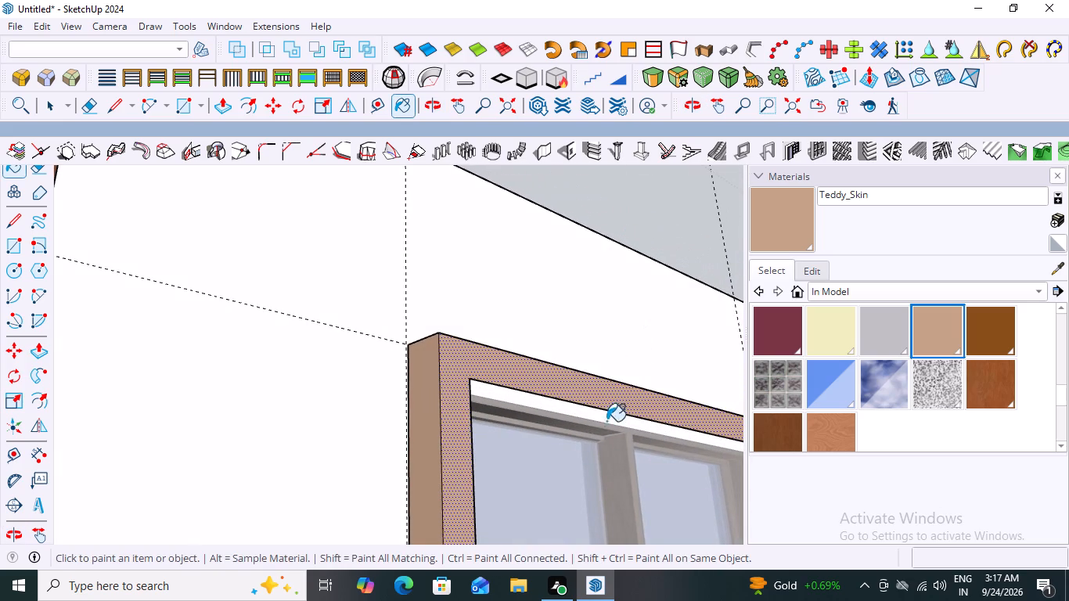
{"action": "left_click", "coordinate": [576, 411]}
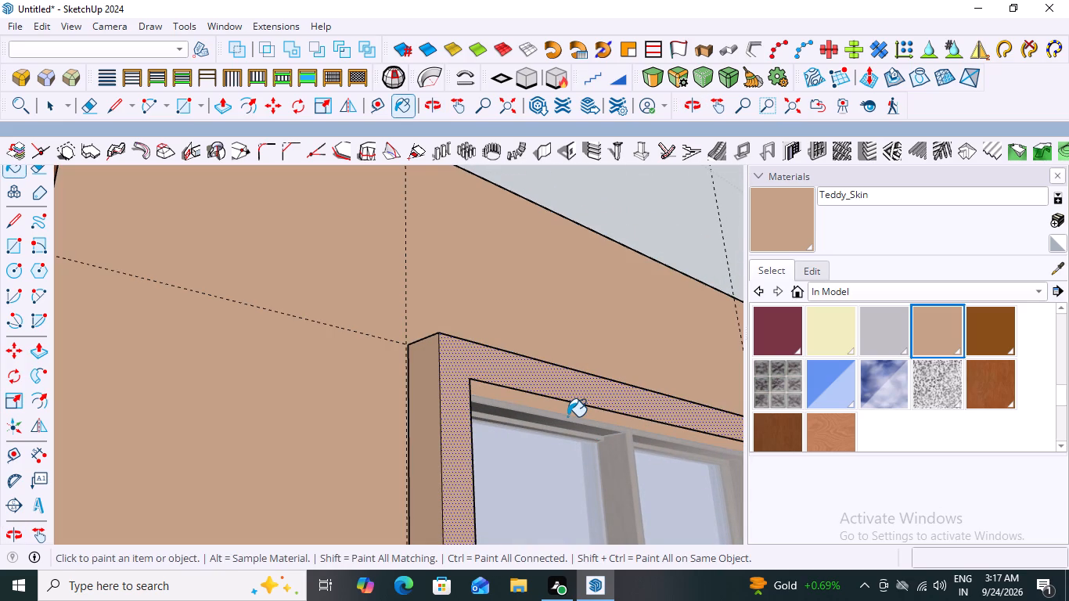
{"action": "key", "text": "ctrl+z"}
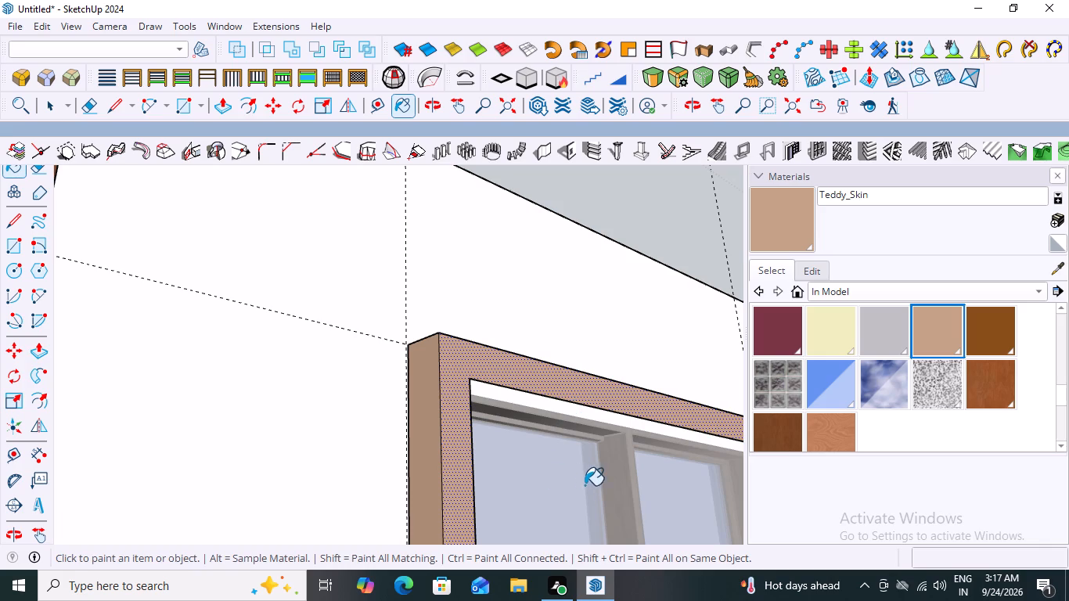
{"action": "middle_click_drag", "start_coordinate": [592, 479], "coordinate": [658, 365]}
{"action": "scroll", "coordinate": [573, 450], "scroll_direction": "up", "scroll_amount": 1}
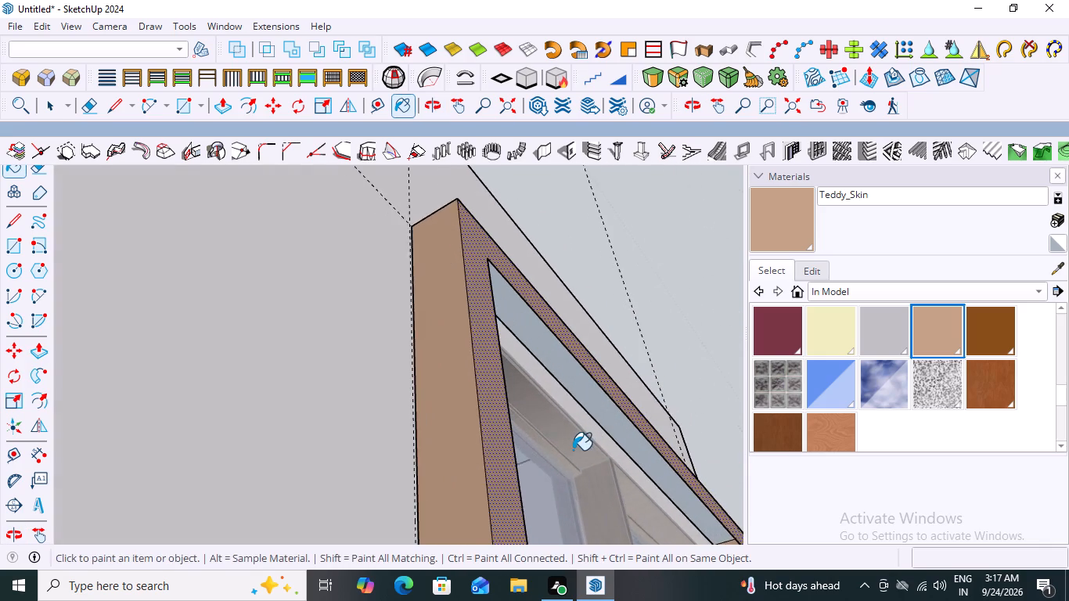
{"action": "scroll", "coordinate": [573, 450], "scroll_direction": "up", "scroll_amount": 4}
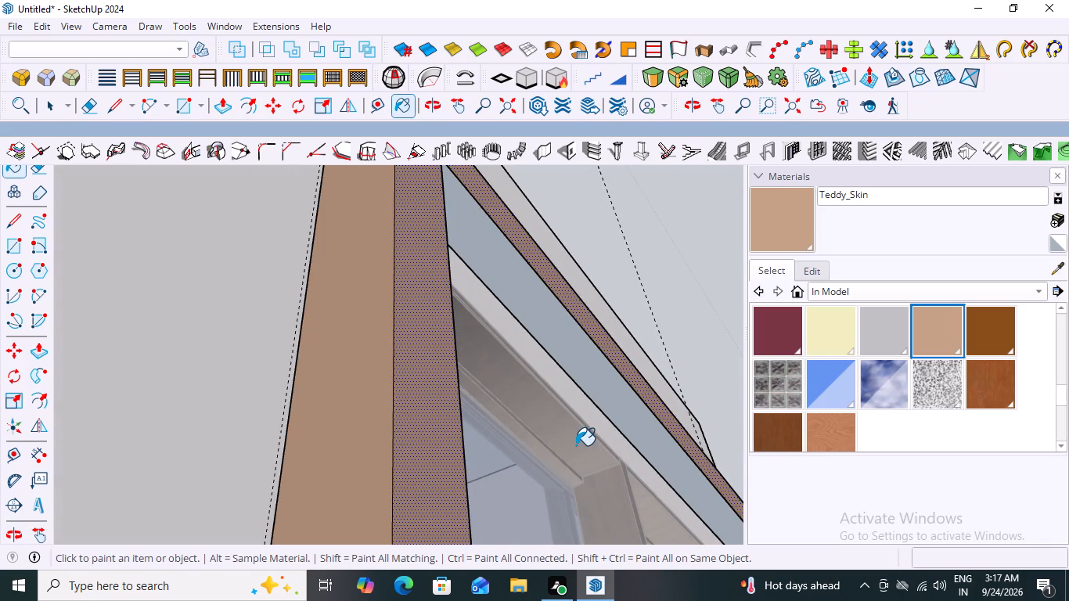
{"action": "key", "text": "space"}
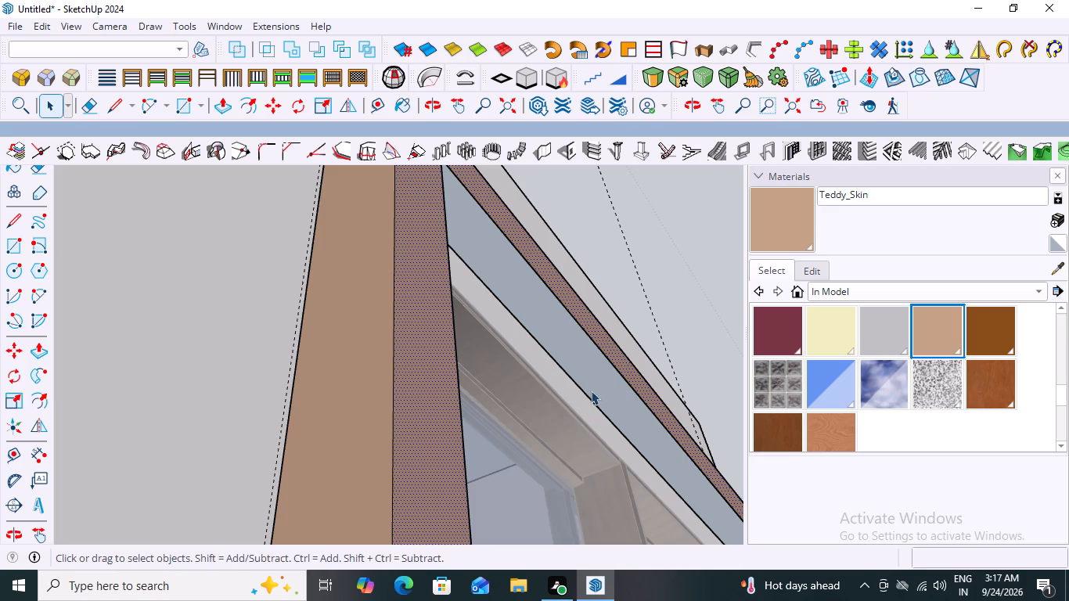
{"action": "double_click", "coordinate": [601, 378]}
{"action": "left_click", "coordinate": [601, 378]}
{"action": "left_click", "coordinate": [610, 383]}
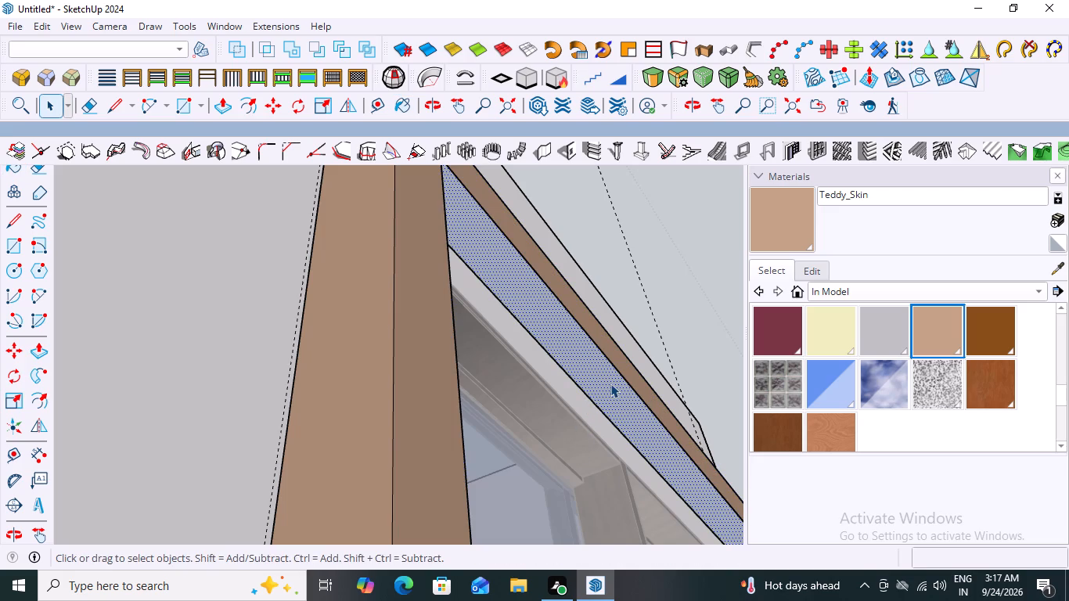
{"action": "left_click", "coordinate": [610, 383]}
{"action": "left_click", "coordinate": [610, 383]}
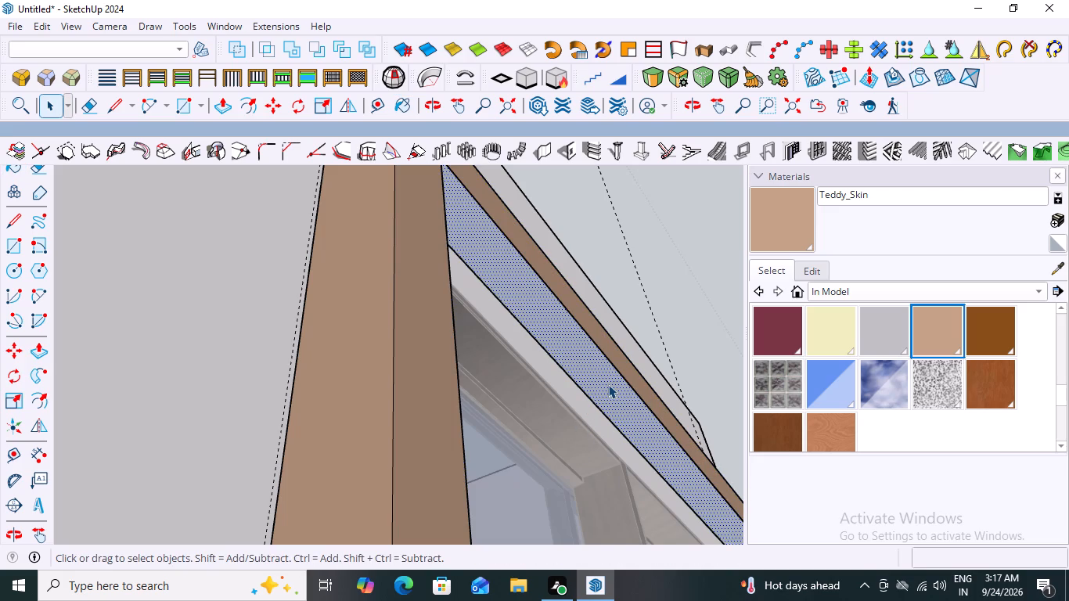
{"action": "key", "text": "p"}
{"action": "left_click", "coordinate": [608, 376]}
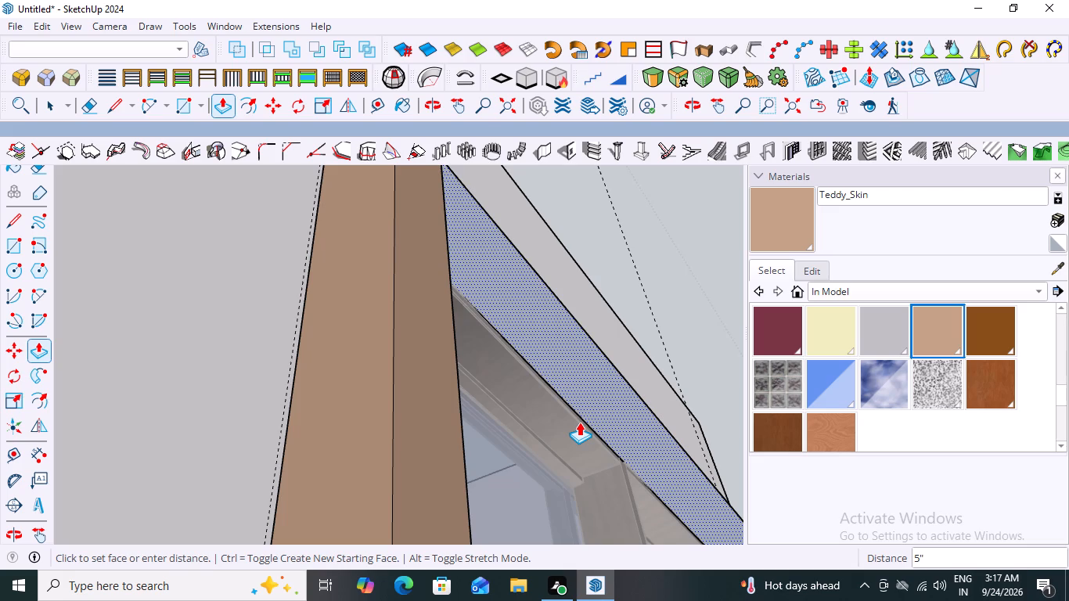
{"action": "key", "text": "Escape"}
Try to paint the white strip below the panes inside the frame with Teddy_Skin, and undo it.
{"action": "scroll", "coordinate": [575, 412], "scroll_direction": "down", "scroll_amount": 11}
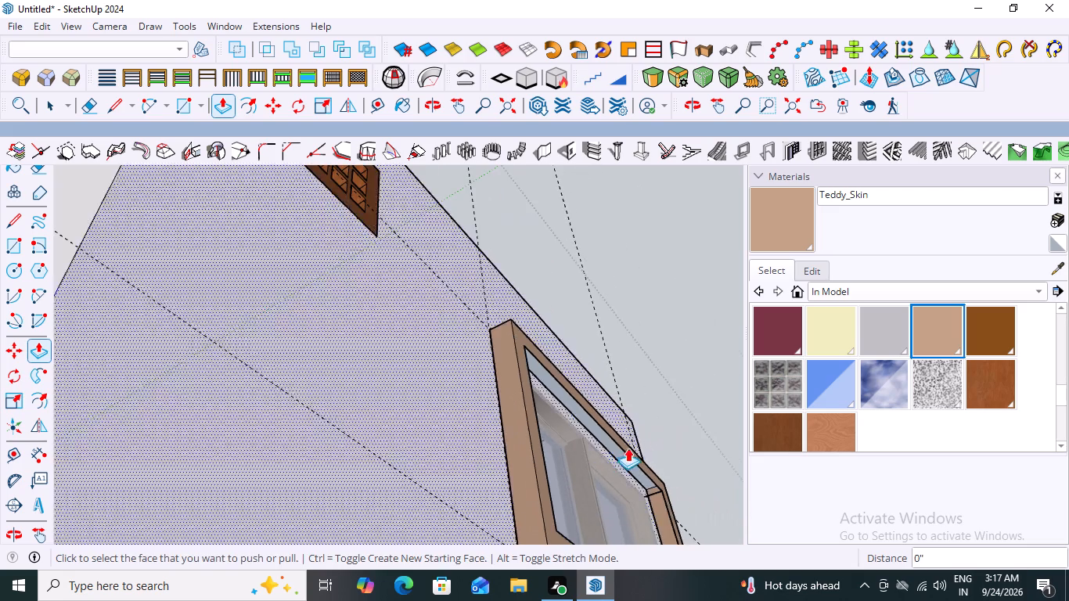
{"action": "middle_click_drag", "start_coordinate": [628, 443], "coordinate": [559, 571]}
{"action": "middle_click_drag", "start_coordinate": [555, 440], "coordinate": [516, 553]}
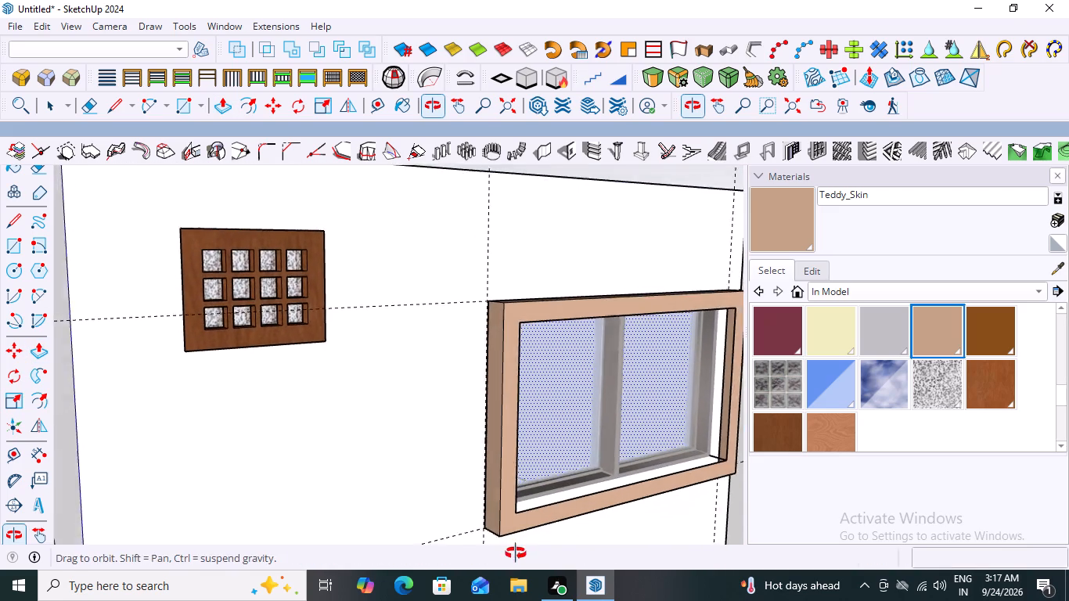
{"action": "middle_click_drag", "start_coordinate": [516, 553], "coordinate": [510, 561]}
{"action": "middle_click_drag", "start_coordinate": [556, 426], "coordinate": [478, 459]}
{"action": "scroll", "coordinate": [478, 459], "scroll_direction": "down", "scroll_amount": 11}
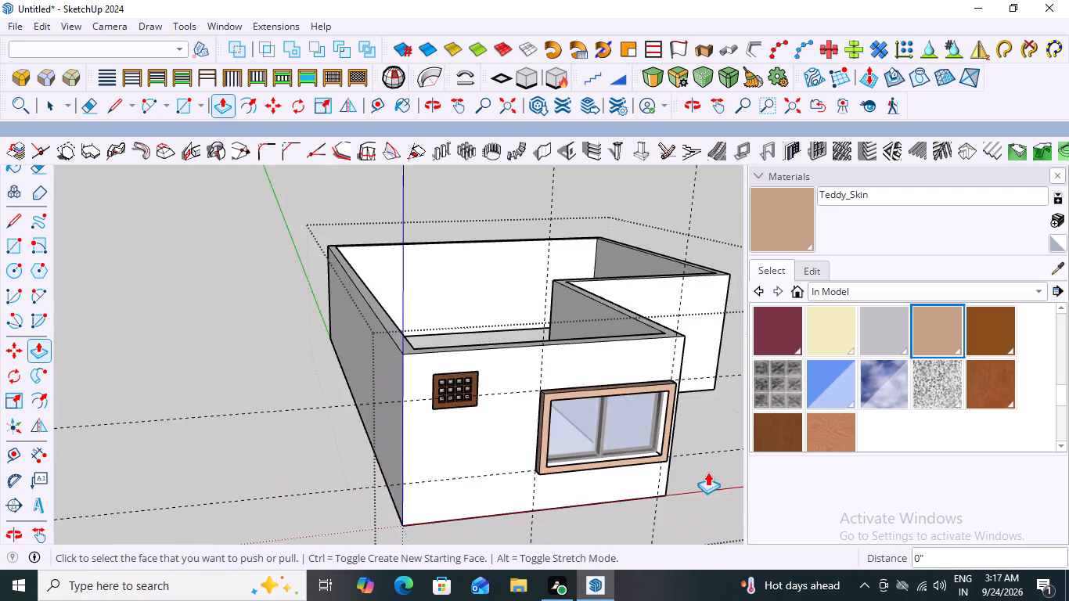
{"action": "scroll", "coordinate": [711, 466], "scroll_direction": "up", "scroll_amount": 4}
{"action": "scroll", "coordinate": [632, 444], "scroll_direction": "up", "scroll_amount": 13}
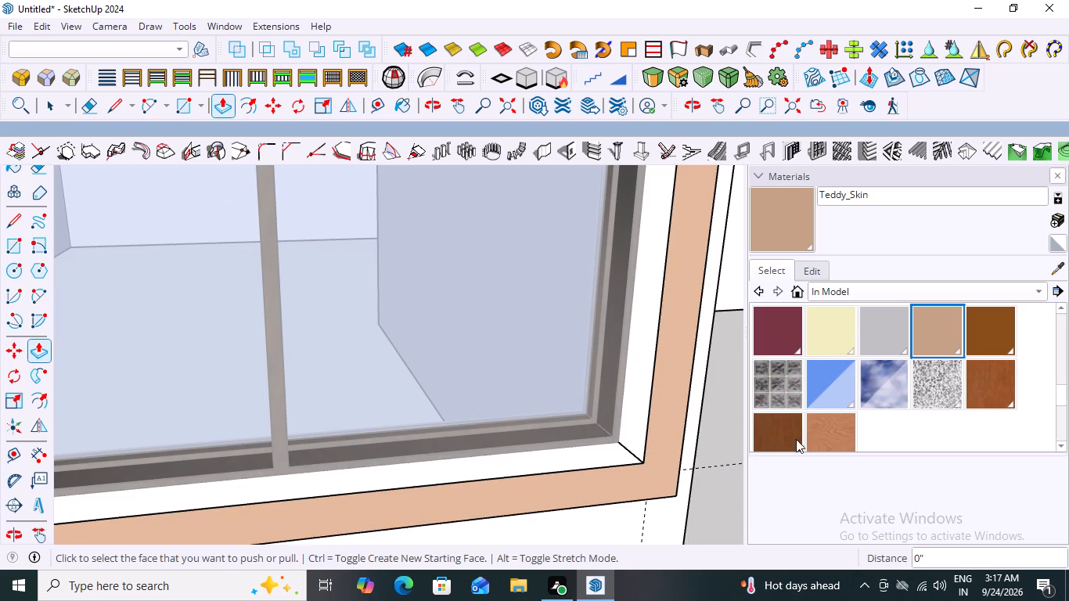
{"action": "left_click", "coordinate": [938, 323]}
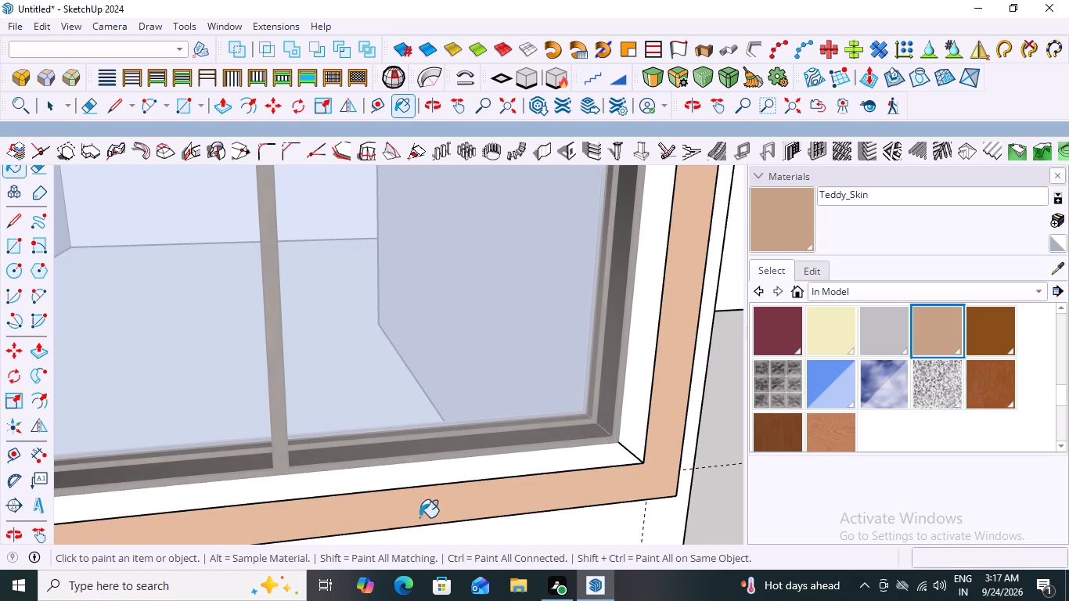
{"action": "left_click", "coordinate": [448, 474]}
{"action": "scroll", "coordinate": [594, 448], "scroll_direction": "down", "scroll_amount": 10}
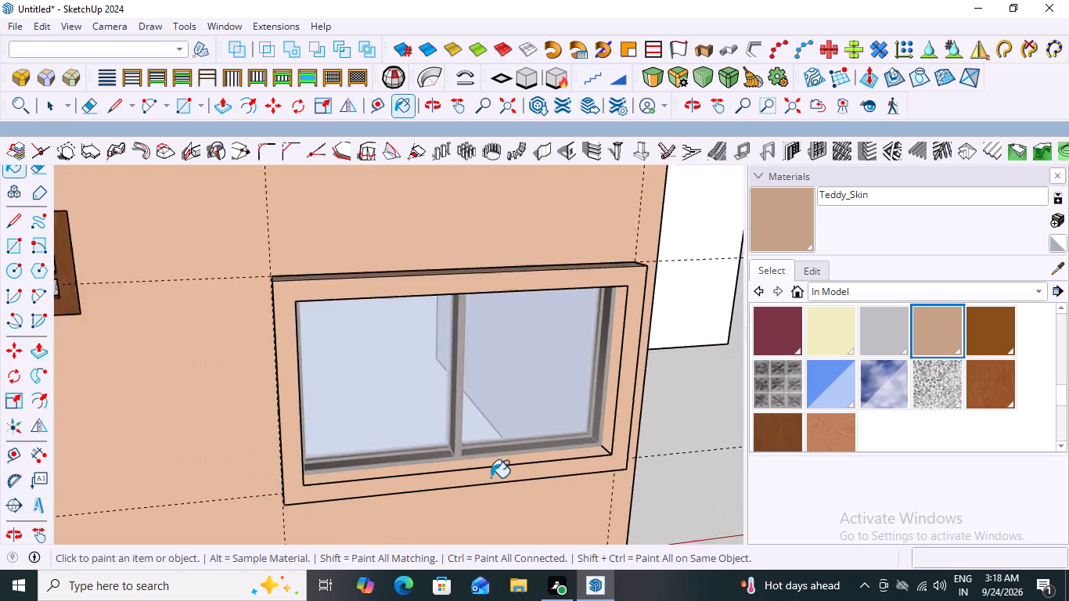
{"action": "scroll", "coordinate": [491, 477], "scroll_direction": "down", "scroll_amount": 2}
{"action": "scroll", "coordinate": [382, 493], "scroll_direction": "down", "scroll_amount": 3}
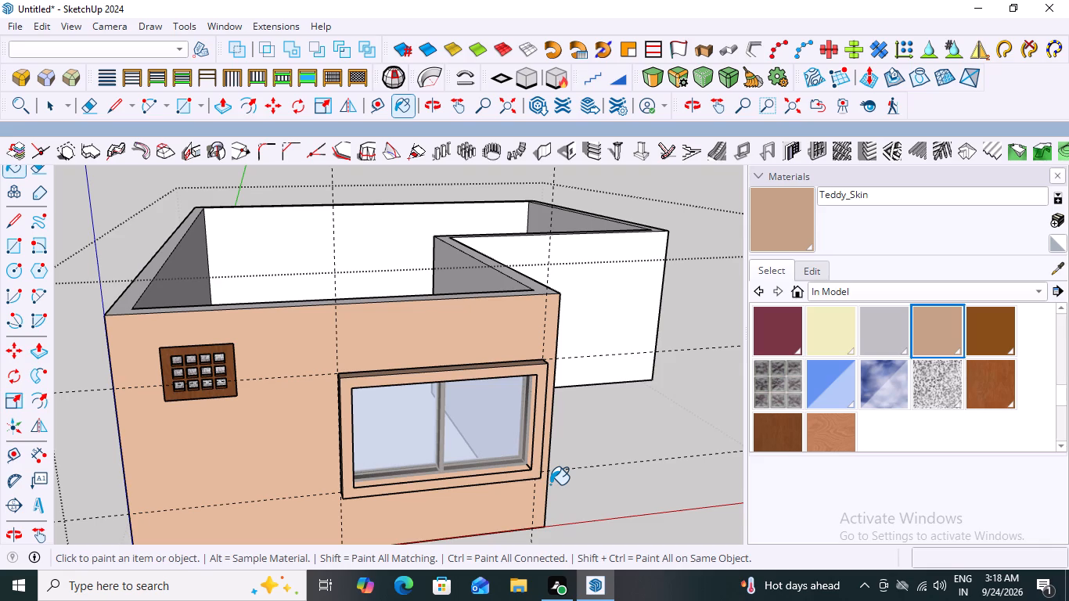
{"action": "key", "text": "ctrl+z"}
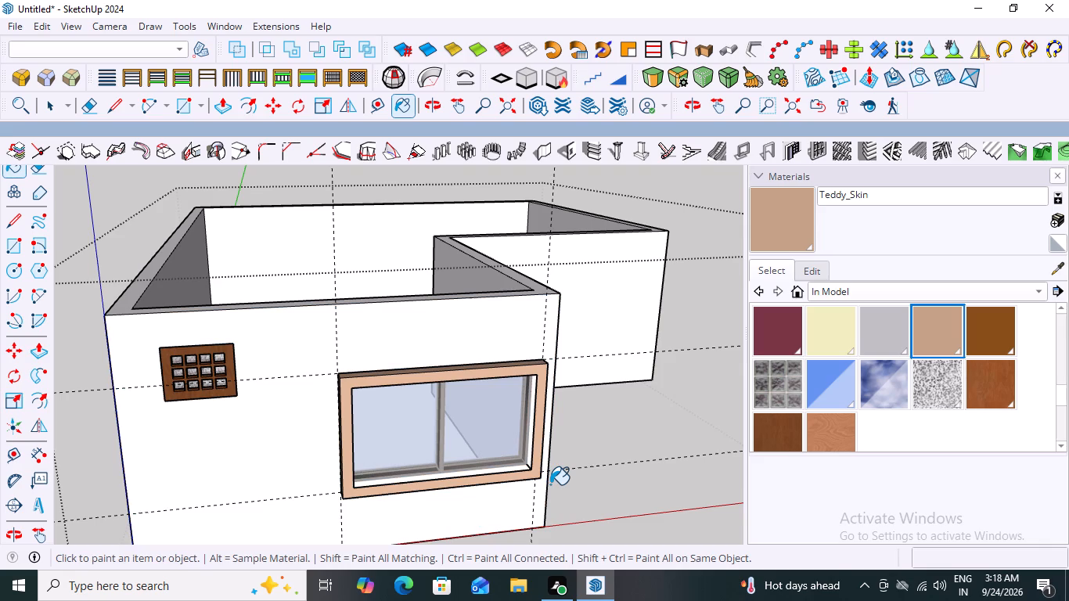
Examine the window frame's outer and inner faces from above, the front and the right side.
{"action": "scroll", "coordinate": [334, 471], "scroll_direction": "up", "scroll_amount": 7}
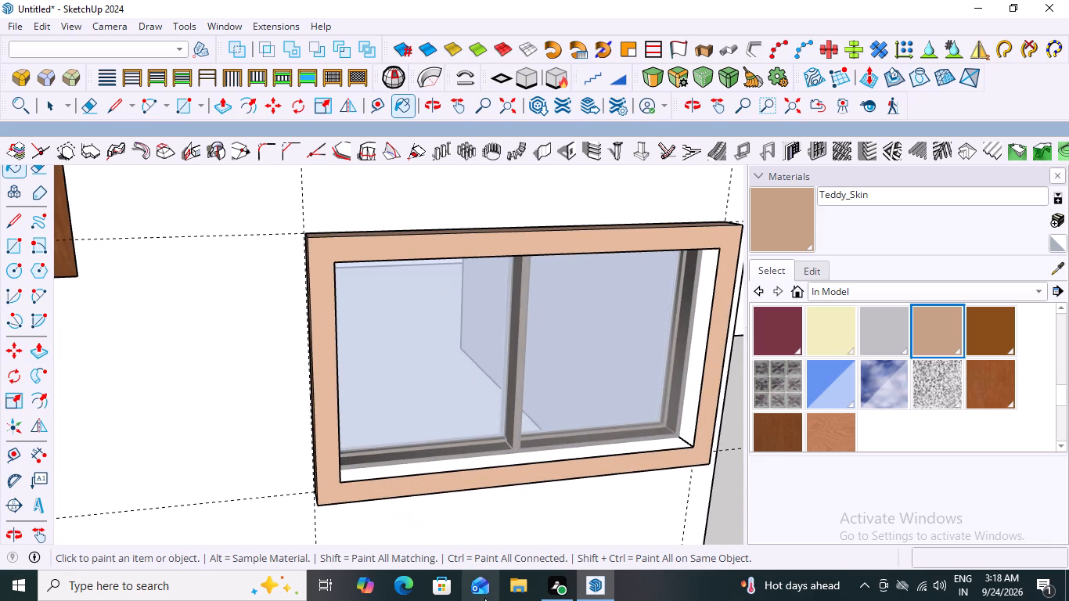
{"action": "middle_click_drag", "start_coordinate": [534, 434], "coordinate": [610, 539]}
{"action": "scroll", "coordinate": [599, 454], "scroll_direction": "up", "scroll_amount": 5}
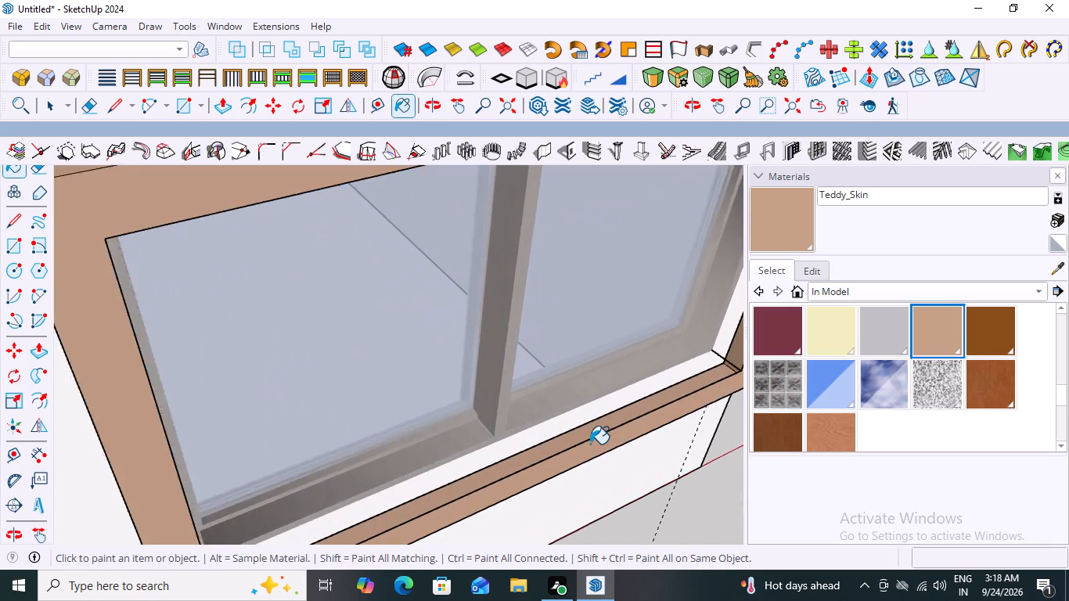
{"action": "scroll", "coordinate": [590, 444], "scroll_direction": "up", "scroll_amount": 2}
{"action": "scroll", "coordinate": [590, 444], "scroll_direction": "down", "scroll_amount": 8}
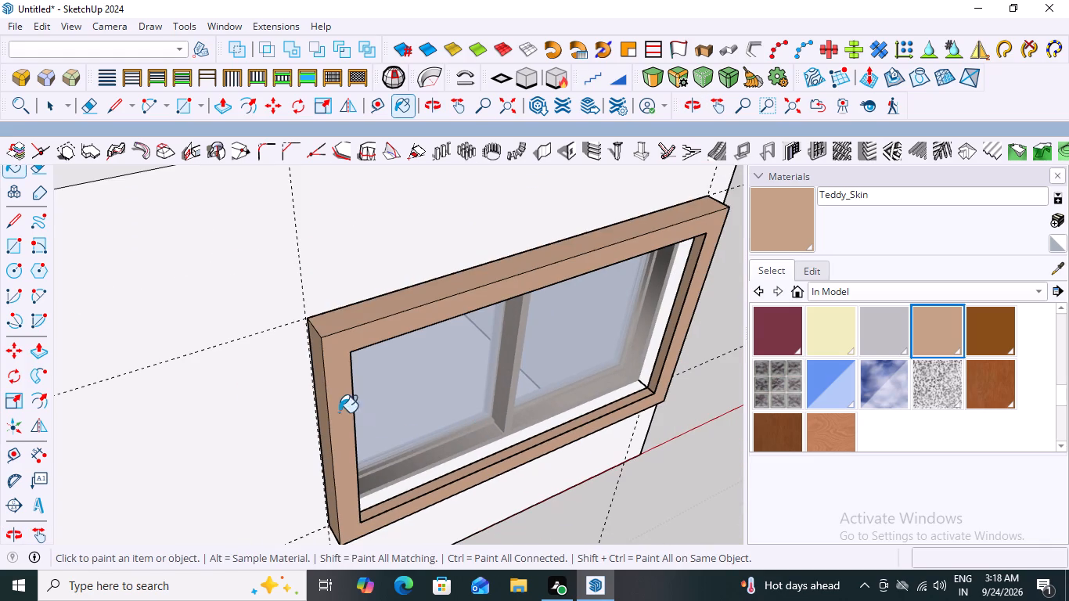
{"action": "scroll", "coordinate": [338, 412], "scroll_direction": "down", "scroll_amount": 5}
{"action": "middle_click_drag", "start_coordinate": [445, 470], "coordinate": [362, 285]}
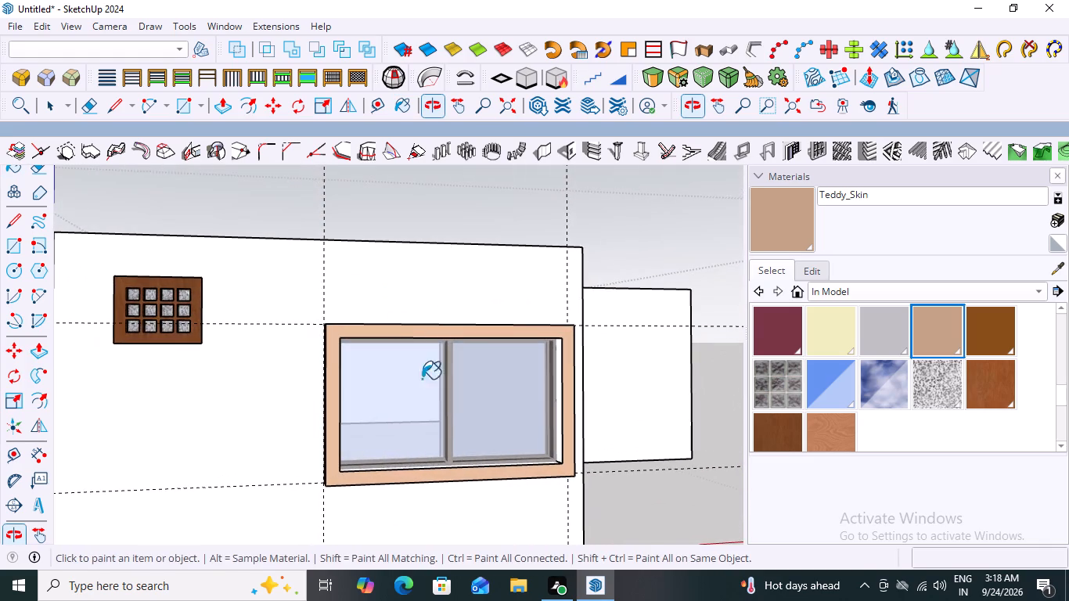
{"action": "scroll", "coordinate": [488, 494], "scroll_direction": "up", "scroll_amount": 3}
{"action": "middle_click_drag", "start_coordinate": [448, 484], "coordinate": [156, 425]}
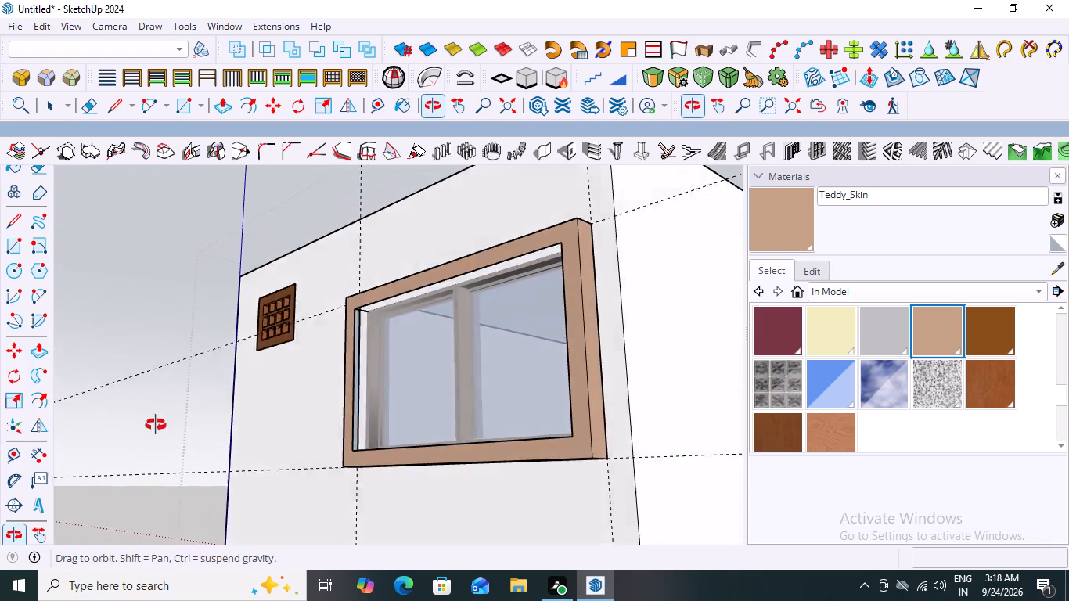
{"action": "middle_click_drag", "start_coordinate": [156, 425], "coordinate": [473, 502]}
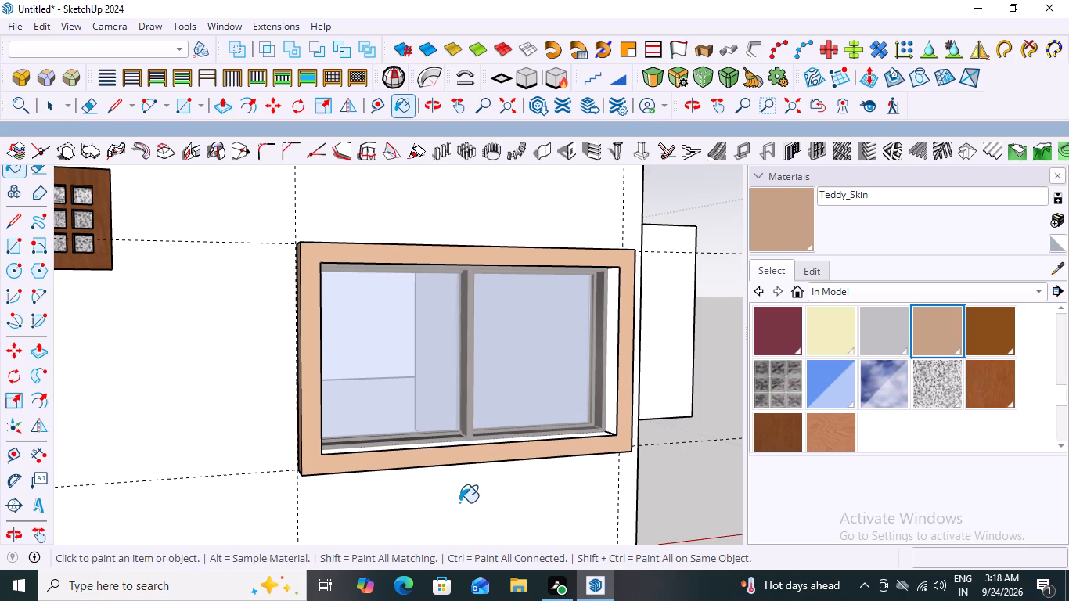
Undo the frame's painting and construction back to the plain flat rectangle drawn around the window on the front wall.
{"action": "key", "text": "space"}
{"action": "key", "text": "ctrl+z"}
{"action": "key", "text": "ctrl+z"}
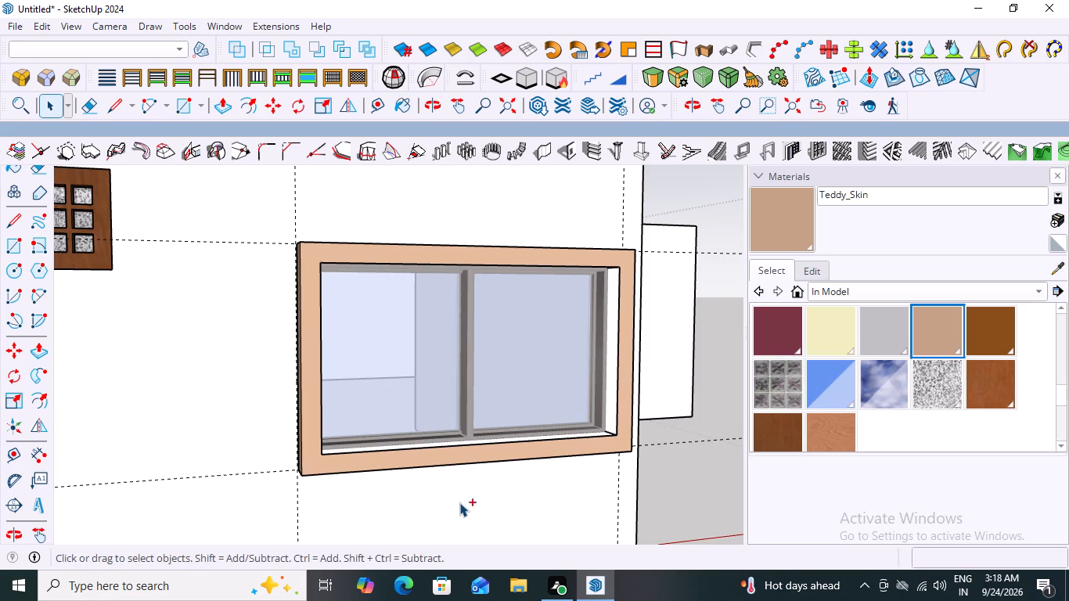
{"action": "key", "text": "ctrl+z"}
{"action": "key", "text": "ctrl+z"}
{"action": "key", "text": "ctrl+z"}
{"action": "key", "text": "ctrl+z"}
{"action": "key", "text": "ctrl+z"}
{"action": "key", "text": "ctrl+z"}
{"action": "key", "text": "ctrl+z"}
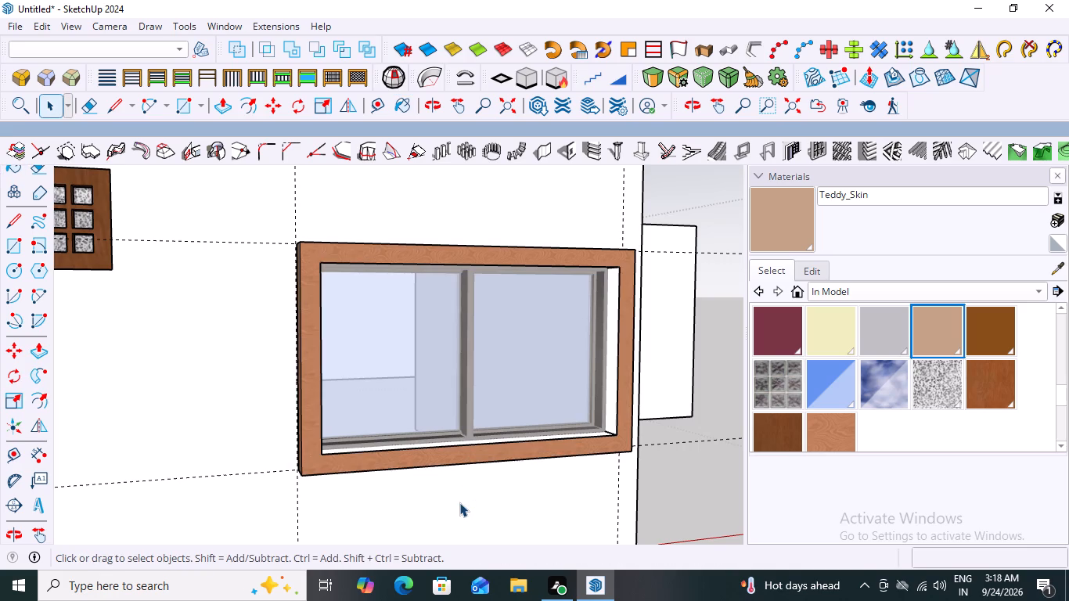
{"action": "key", "text": "ctrl+z"}
{"action": "key", "text": "ctrl+z"}
{"action": "key", "text": "ctrl+z"}
{"action": "key", "text": "ctrl+z"}
{"action": "key", "text": "ctrl+z"}
{"action": "key", "text": "ctrl+z"}
{"action": "key", "text": "ctrl+z"}
{"action": "key", "text": "ctrl+z"}
{"action": "key", "text": "ctrl+z"}
{"action": "key", "text": "ctrl+z"}
{"action": "key", "text": "ctrl+z"}
{"action": "key", "text": "ctrl+z"}
{"action": "key", "text": "ctrl+z"}
{"action": "key", "text": "ctrl+z"}
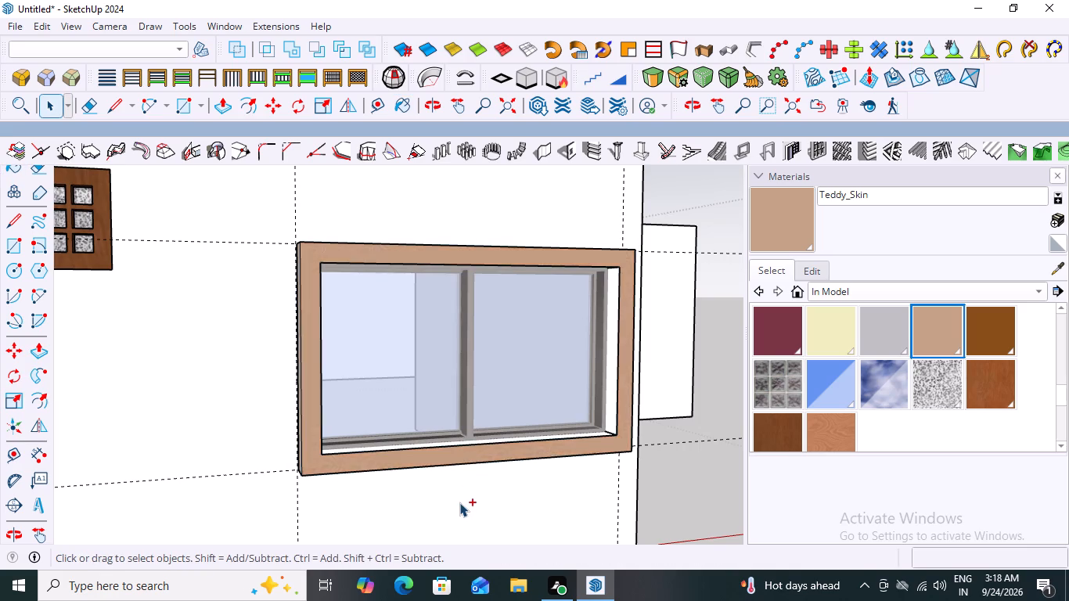
Offset the edges of the rectangle around the front wall's window 5" inward to meet the window's outer edge.
{"action": "scroll", "coordinate": [415, 453], "scroll_direction": "down", "scroll_amount": 3}
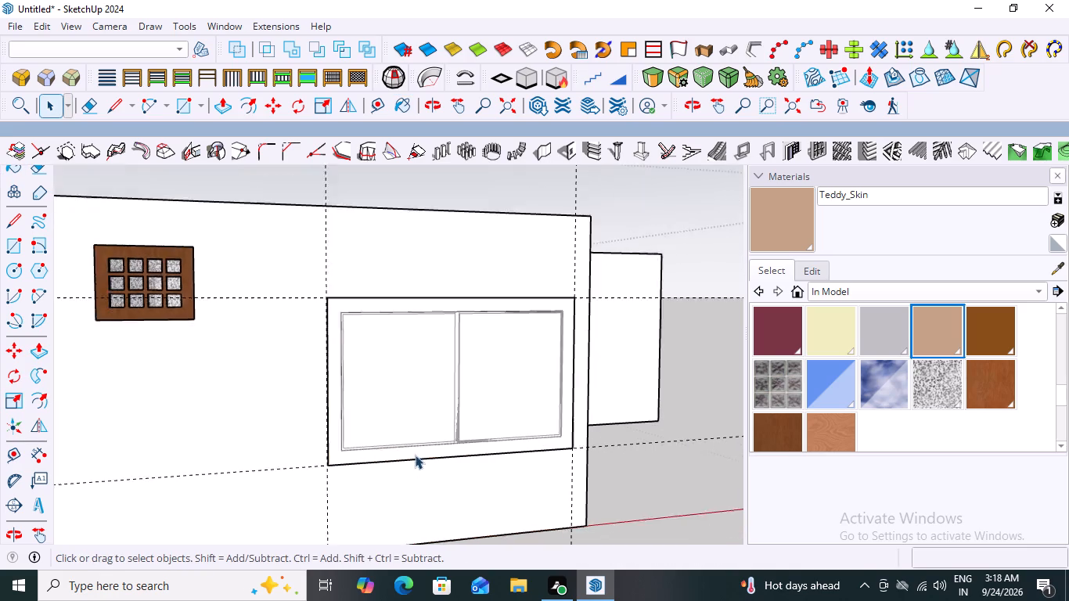
{"action": "left_click", "coordinate": [506, 304]}
{"action": "triple_click", "coordinate": [506, 304]}
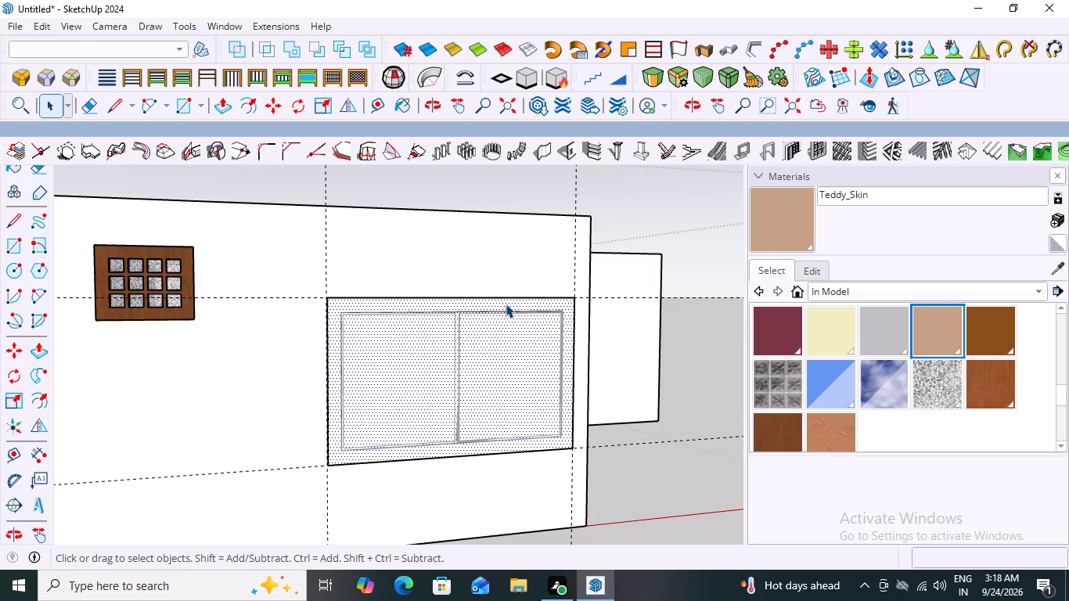
{"action": "middle_click_drag", "start_coordinate": [589, 442], "coordinate": [534, 453]}
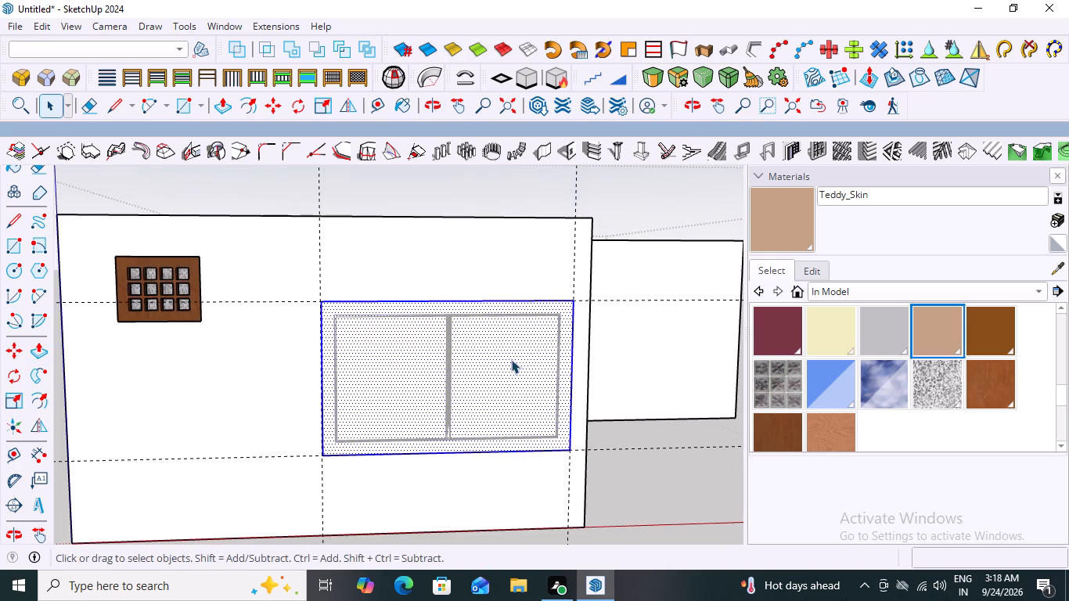
{"action": "scroll", "coordinate": [477, 326], "scroll_direction": "up", "scroll_amount": 6}
{"action": "left_click", "coordinate": [476, 302]}
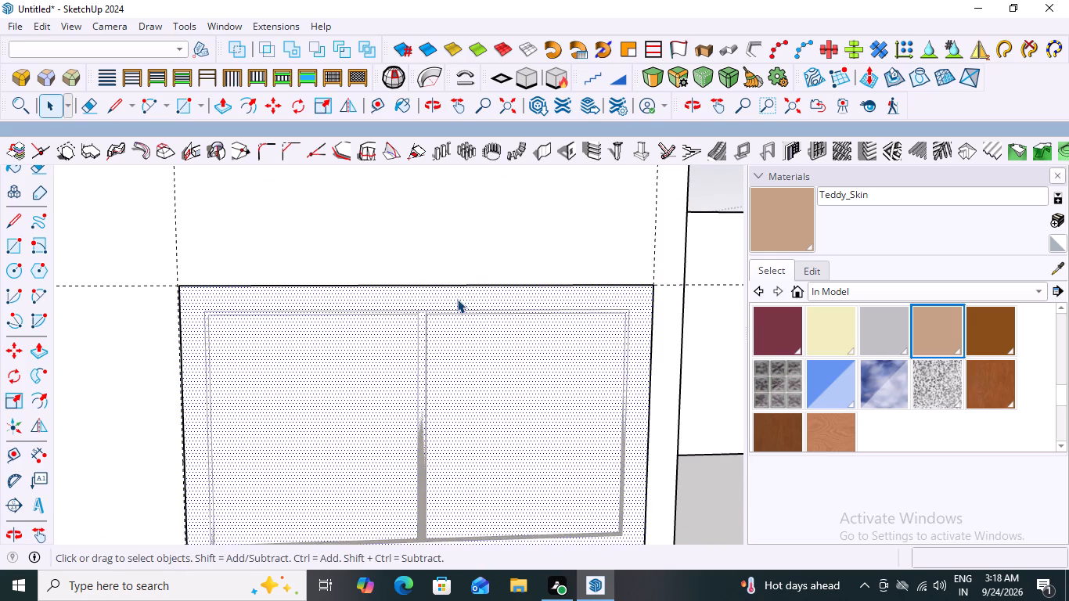
{"action": "left_click", "coordinate": [457, 299]}
{"action": "double_click", "coordinate": [457, 299]}
{"action": "scroll", "coordinate": [457, 299], "scroll_direction": "down", "scroll_amount": 7}
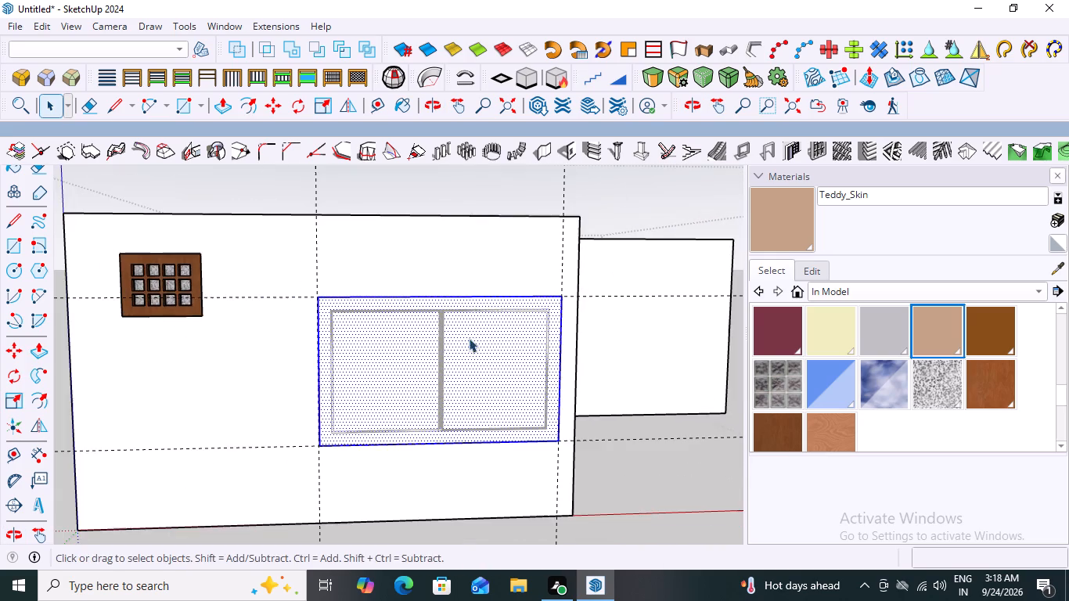
{"action": "scroll", "coordinate": [481, 402], "scroll_direction": "up", "scroll_amount": 2}
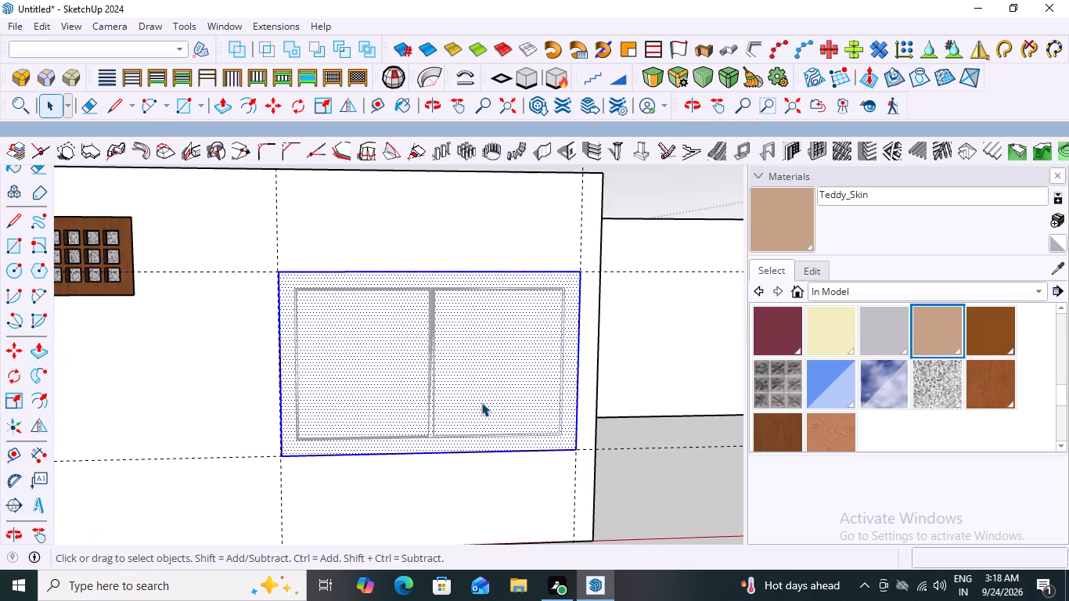
{"action": "key", "text": "f"}
{"action": "left_click", "coordinate": [472, 269]}
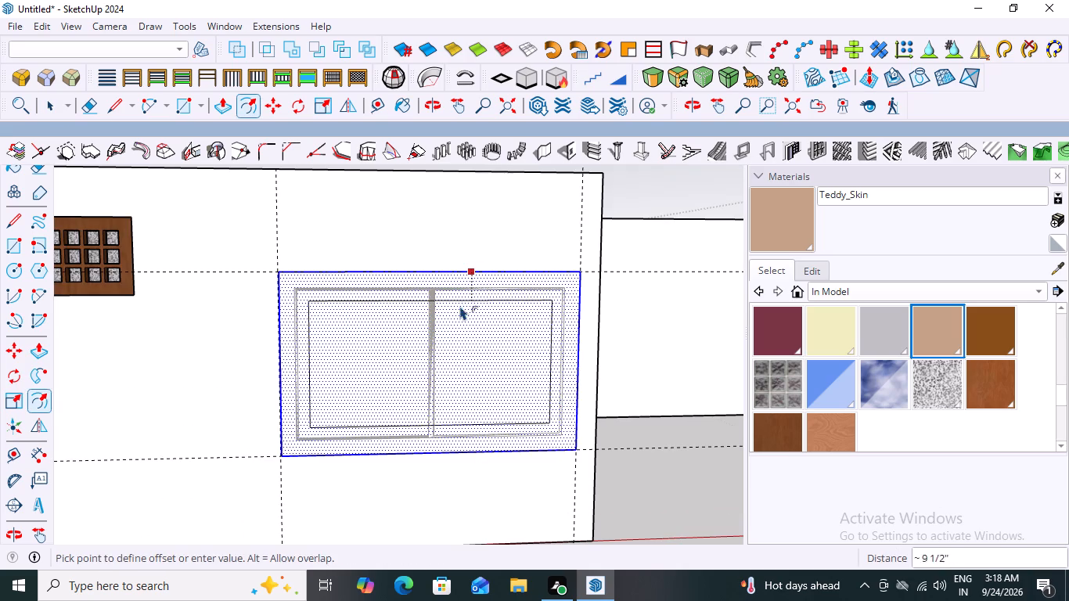
{"action": "scroll", "coordinate": [502, 279], "scroll_direction": "up", "scroll_amount": 9}
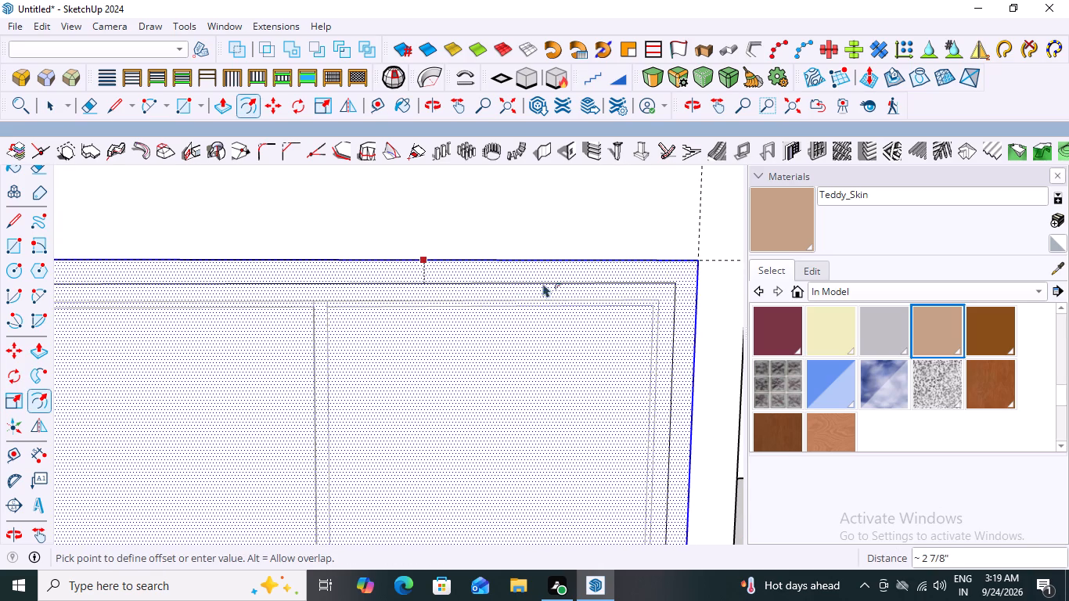
{"action": "left_click", "coordinate": [614, 296]}
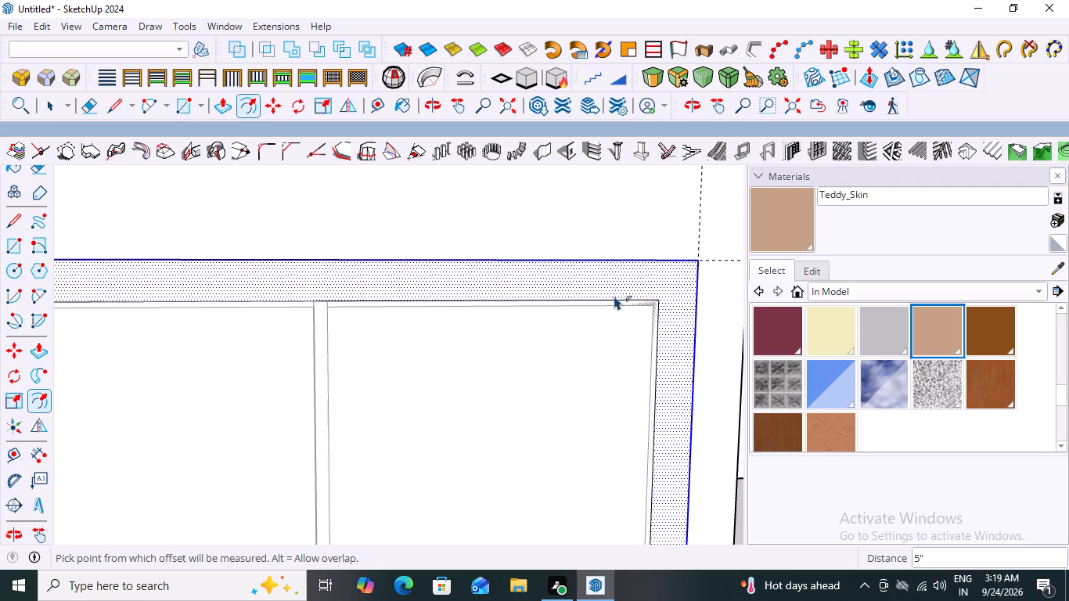
{"action": "scroll", "coordinate": [619, 290], "scroll_direction": "down", "scroll_amount": 15}
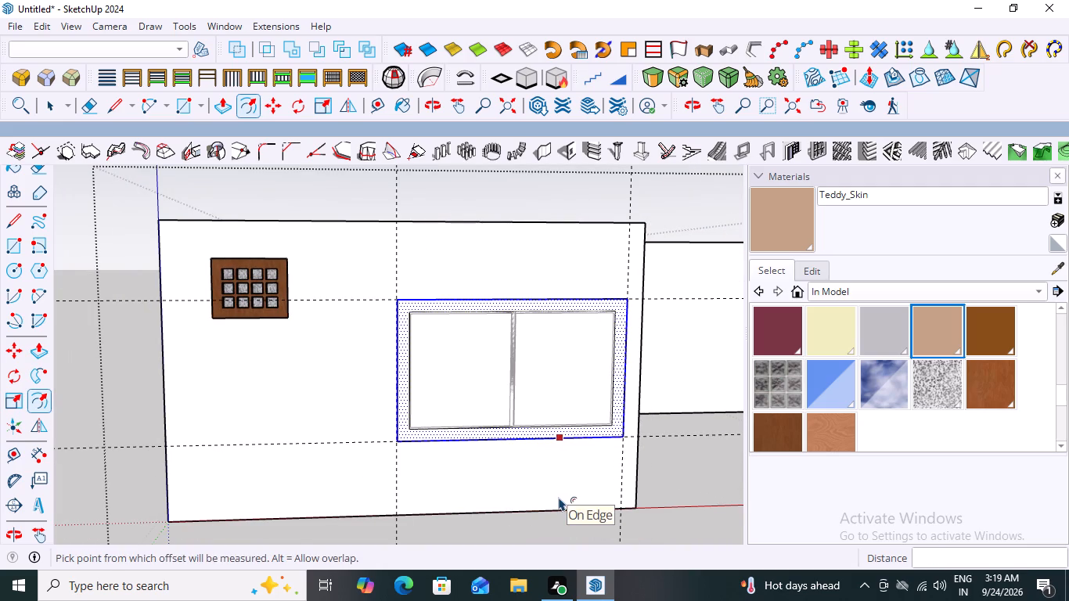
Cut out the face inside the offset outline, leaving only the frame border around the two panes.
{"action": "key", "text": "space"}
{"action": "double_click", "coordinate": [521, 378]}
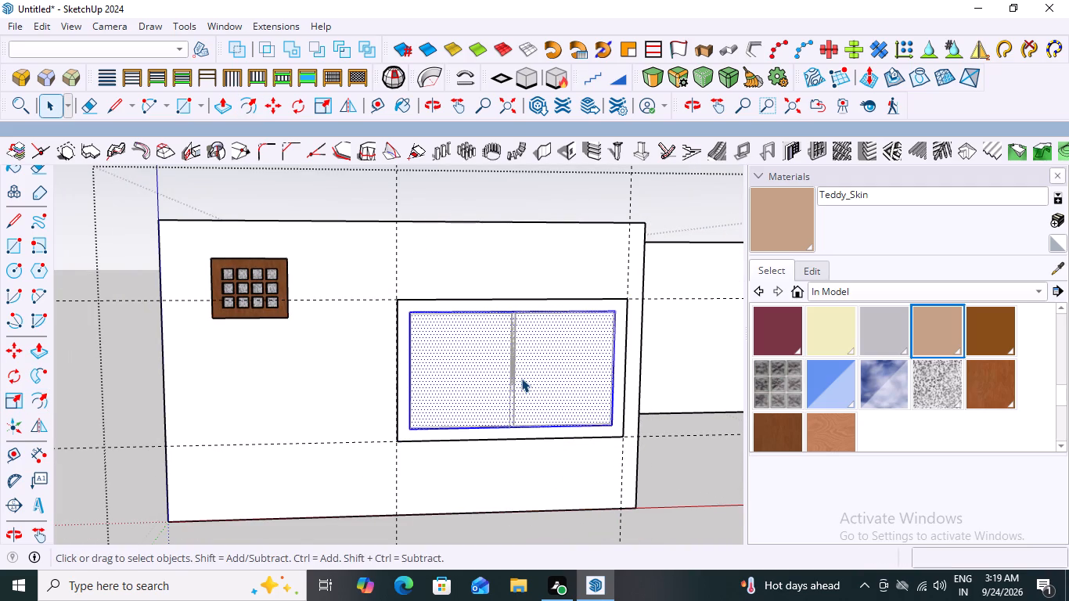
{"action": "key", "text": "ctrl+c"}
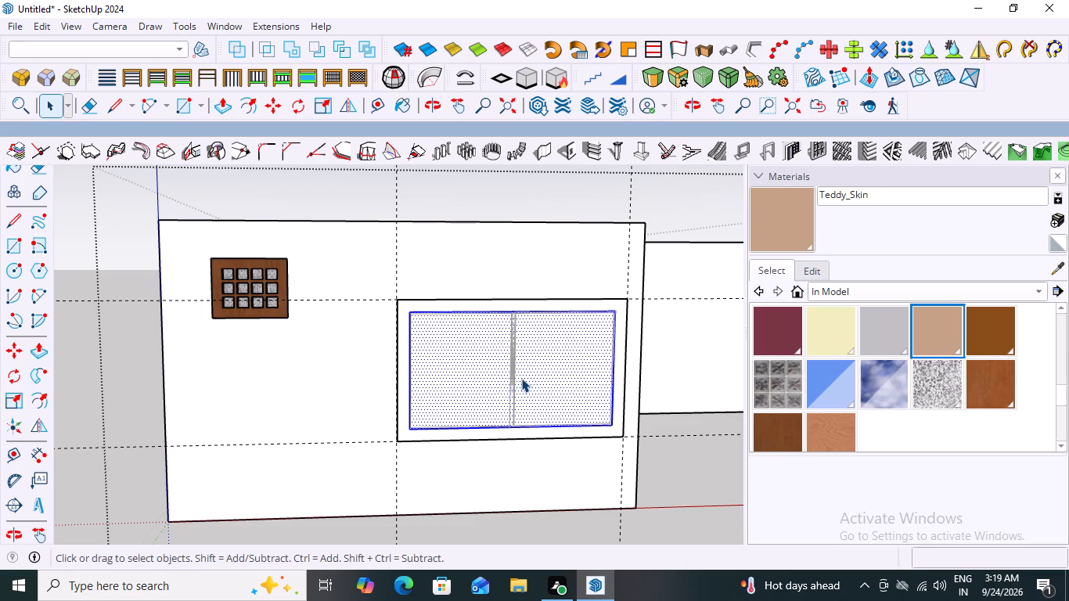
{"action": "left_click", "coordinate": [521, 378]}
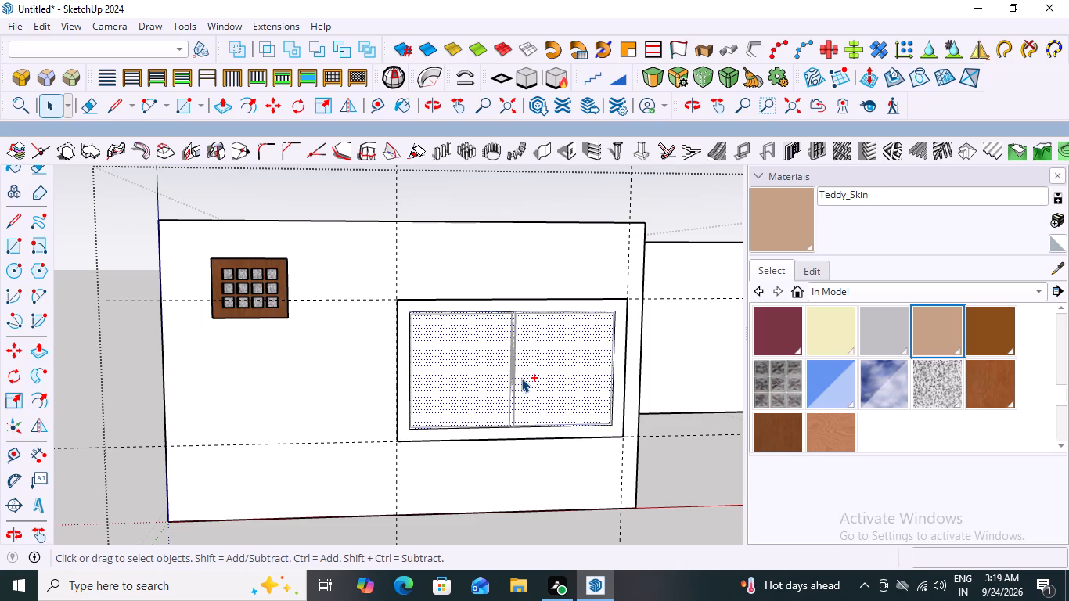
{"action": "key", "text": "ctrl+x"}
Push/Pull the frame border face 6" outward from the front wall.
{"action": "middle_click_drag", "start_coordinate": [525, 419], "coordinate": [578, 556]}
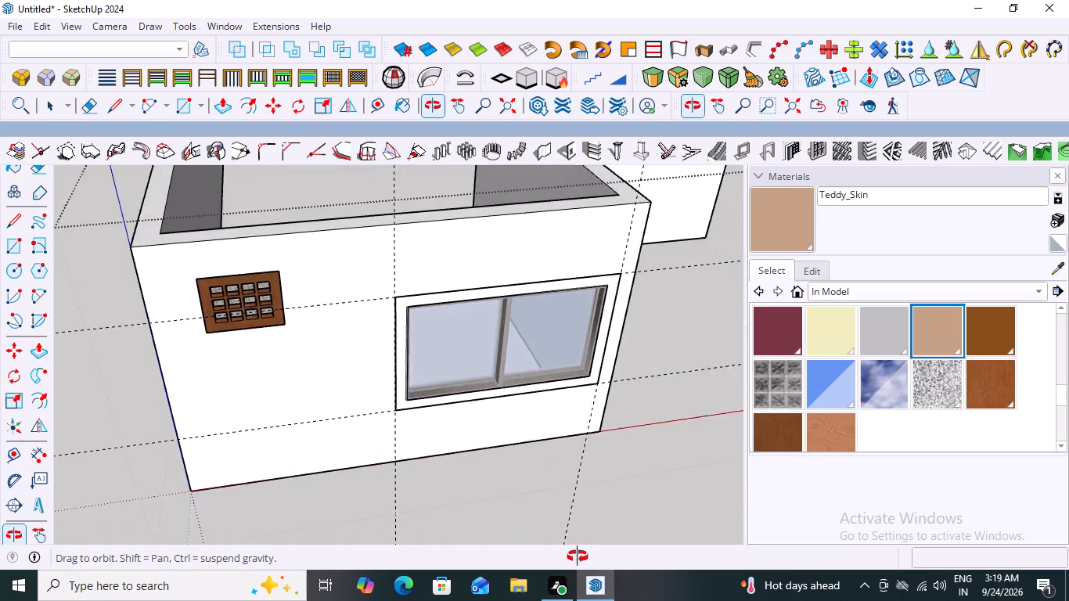
{"action": "middle_click_drag", "start_coordinate": [578, 556], "coordinate": [510, 387]}
{"action": "scroll", "coordinate": [458, 352], "scroll_direction": "up", "scroll_amount": 5}
{"action": "middle_click_drag", "start_coordinate": [494, 362], "coordinate": [338, 344]}
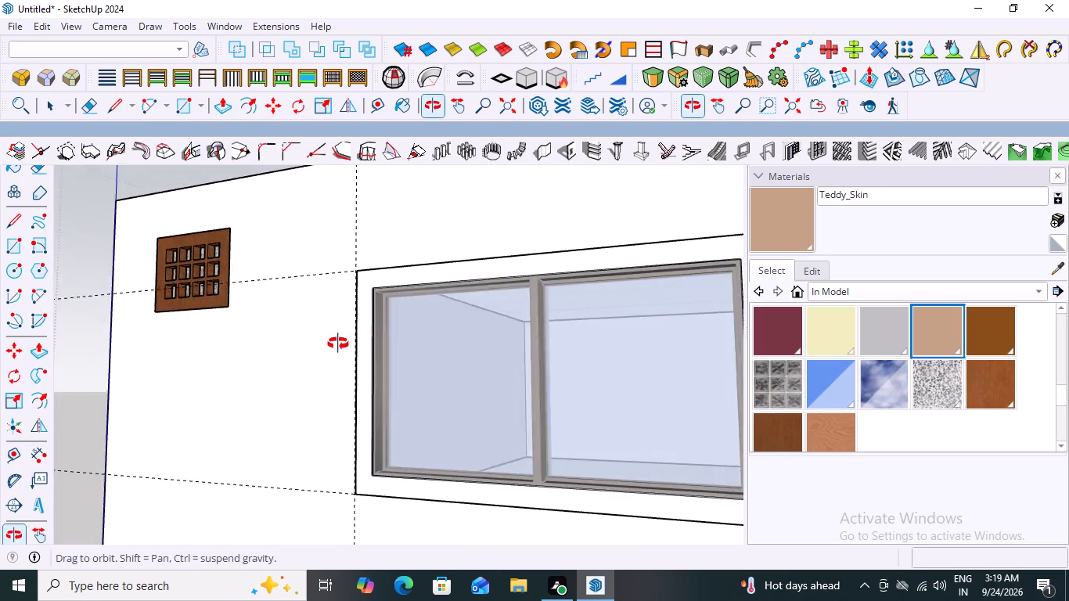
{"action": "middle_click_drag", "start_coordinate": [338, 344], "coordinate": [561, 490]}
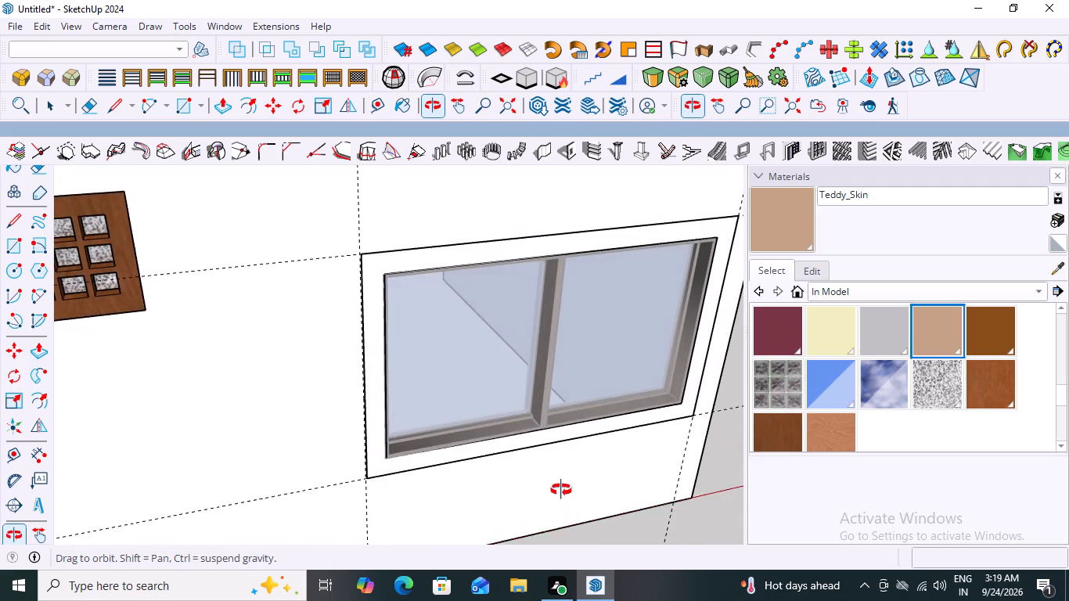
{"action": "middle_click_drag", "start_coordinate": [561, 490], "coordinate": [560, 488]}
{"action": "left_click", "coordinate": [441, 252]}
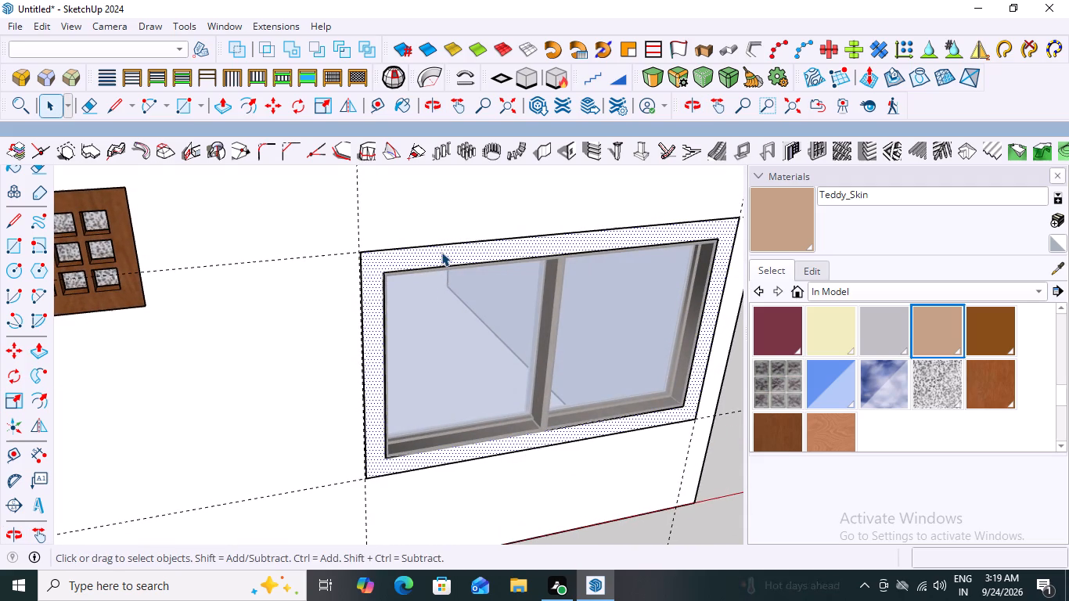
{"action": "key", "text": "p"}
{"action": "left_click", "coordinate": [448, 247]}
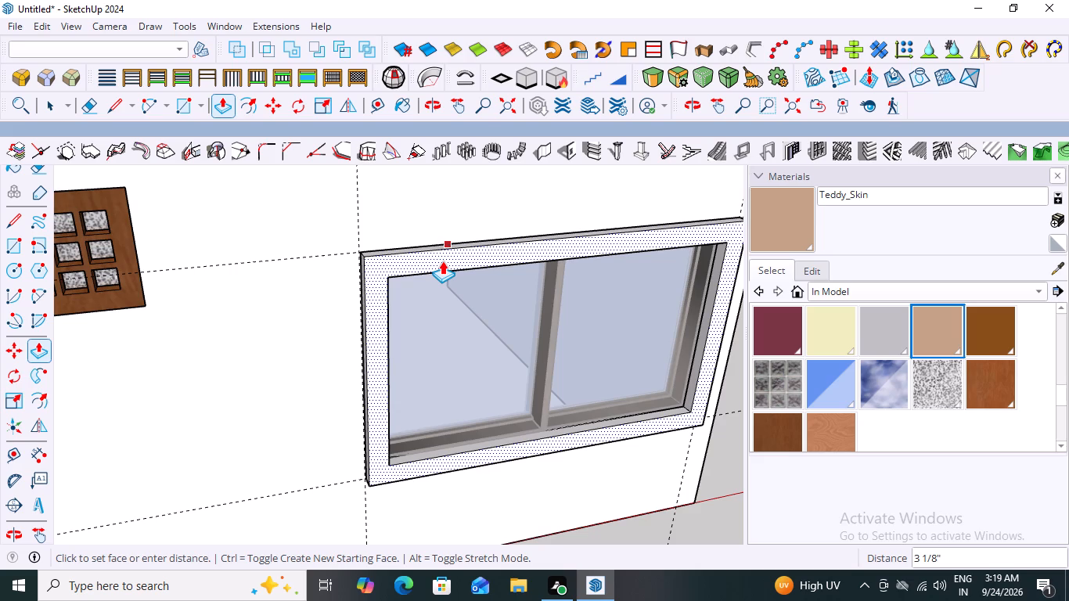
{"action": "key", "text": "6"}
{"action": "key", "text": "shift+quotedbl"}
{"action": "key", "text": "Return"}
{"action": "scroll", "coordinate": [510, 383], "scroll_direction": "down", "scroll_amount": 2}
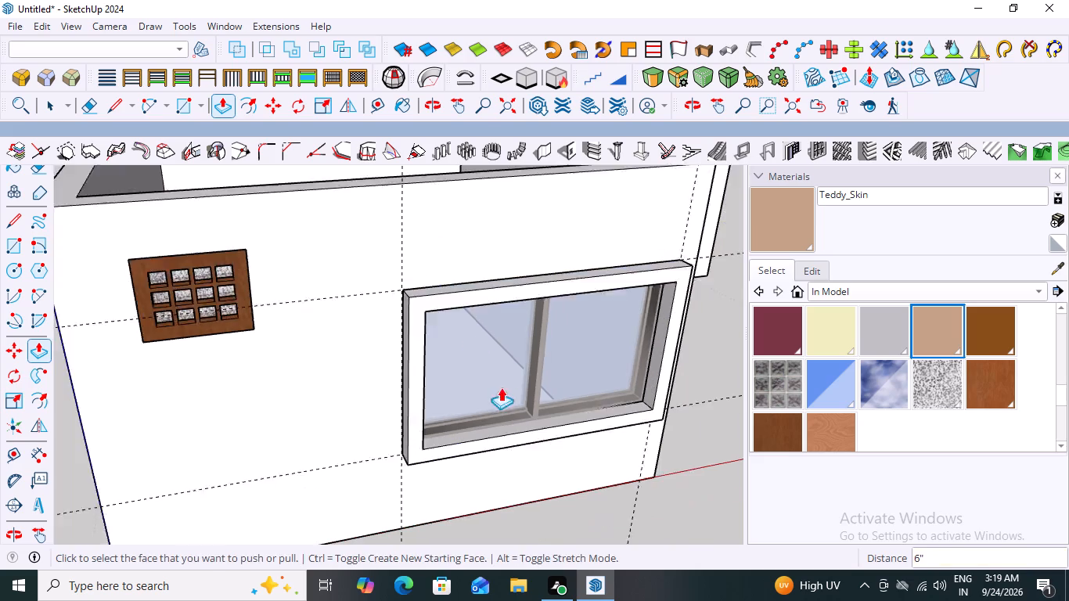
{"action": "scroll", "coordinate": [501, 387], "scroll_direction": "down", "scroll_amount": 5}
{"action": "middle_click_drag", "start_coordinate": [545, 412], "coordinate": [490, 390]}
{"action": "scroll", "coordinate": [543, 430], "scroll_direction": "up", "scroll_amount": 2}
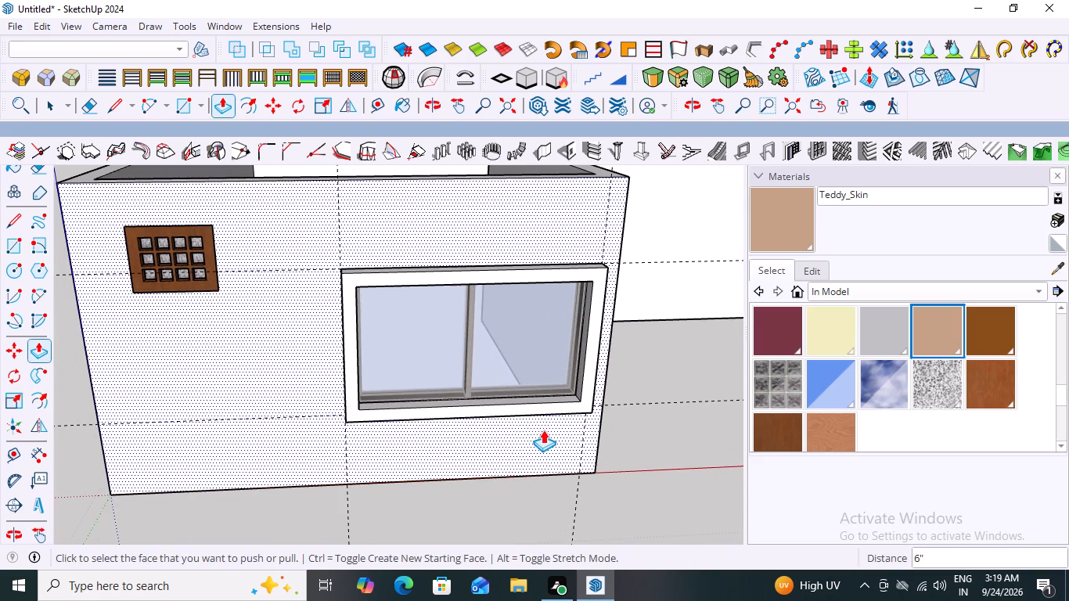
{"action": "key", "text": "space"}
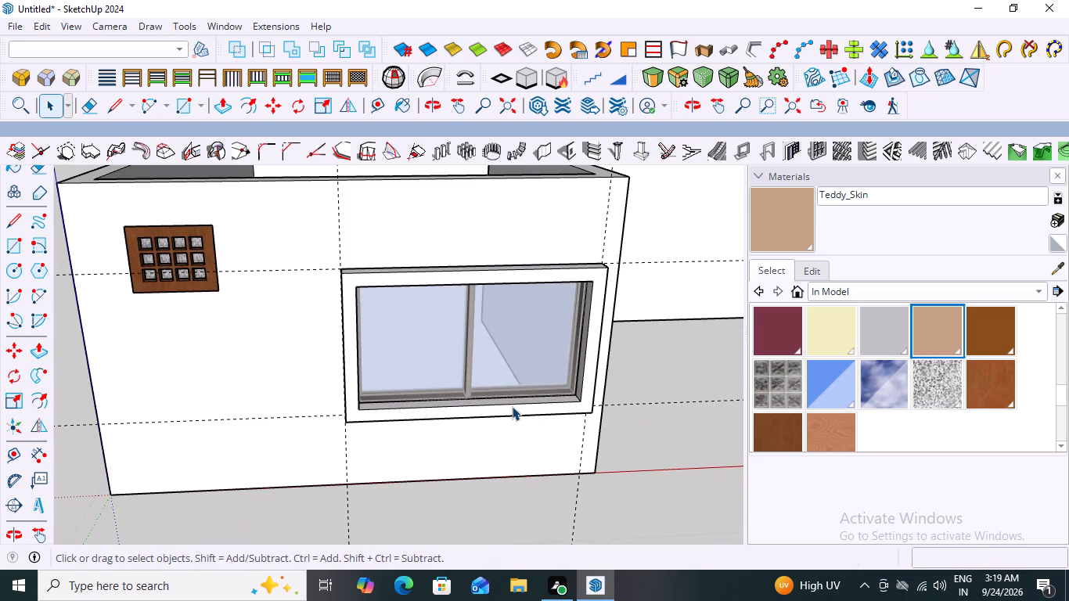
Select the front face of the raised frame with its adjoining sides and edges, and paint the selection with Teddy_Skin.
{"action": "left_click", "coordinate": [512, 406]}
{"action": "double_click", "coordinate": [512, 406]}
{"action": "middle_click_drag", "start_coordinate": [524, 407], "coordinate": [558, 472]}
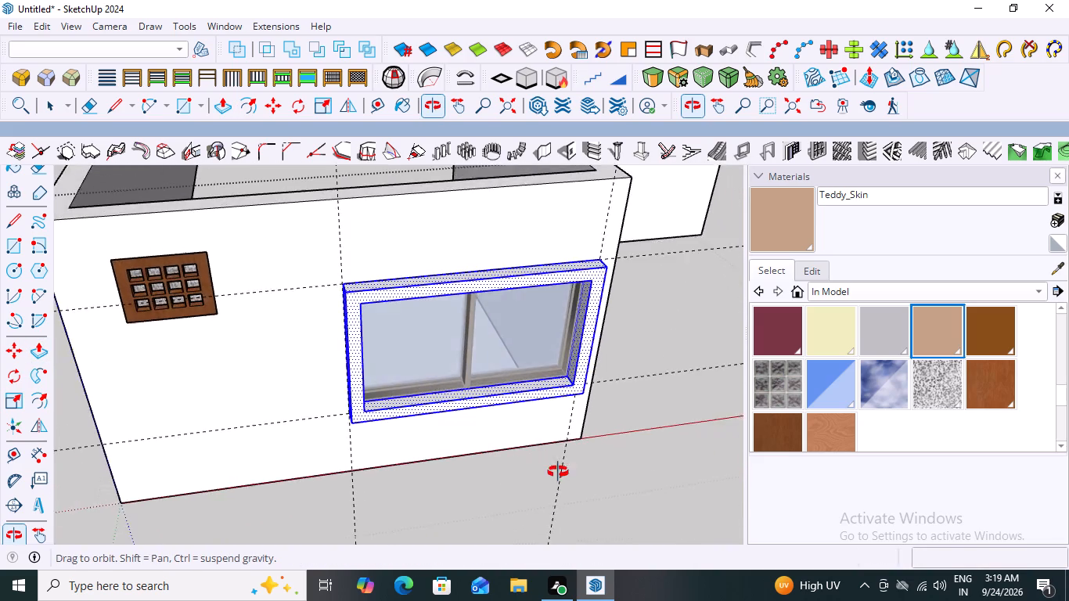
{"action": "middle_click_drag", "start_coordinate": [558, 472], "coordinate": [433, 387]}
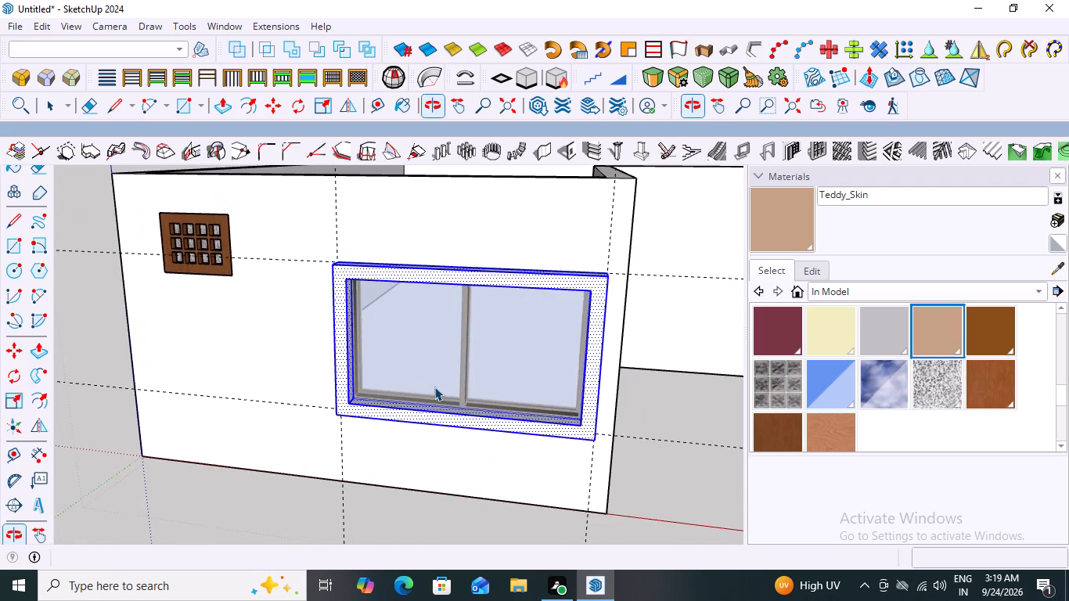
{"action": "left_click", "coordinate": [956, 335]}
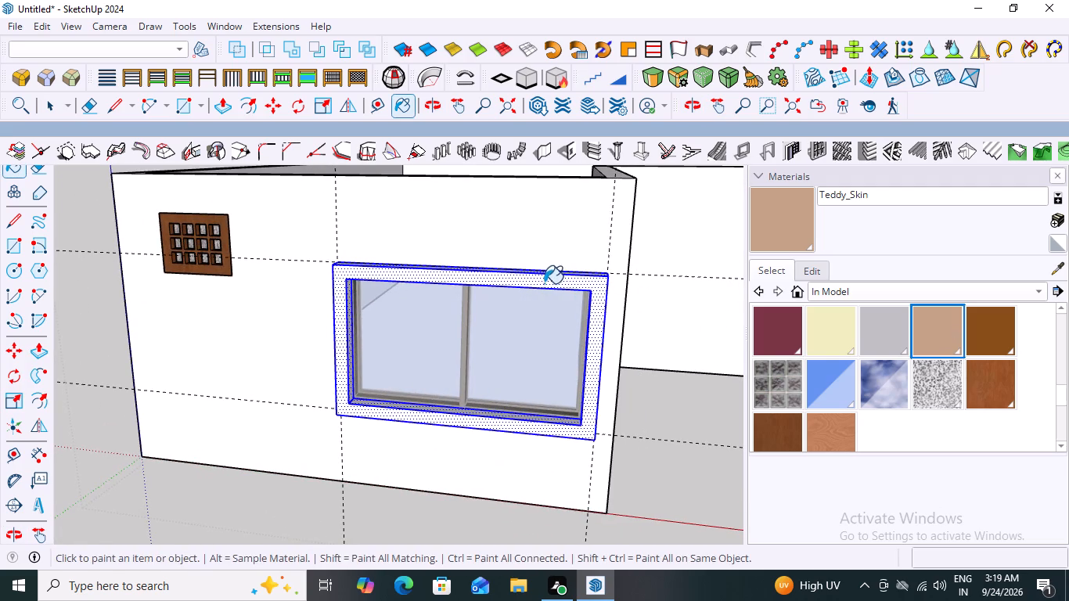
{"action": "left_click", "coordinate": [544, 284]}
Paint the selected window frame faces with Wood Veneer 02.
{"action": "scroll", "coordinate": [502, 380], "scroll_direction": "down", "scroll_amount": 2}
{"action": "middle_click_drag", "start_coordinate": [488, 391], "coordinate": [578, 405]}
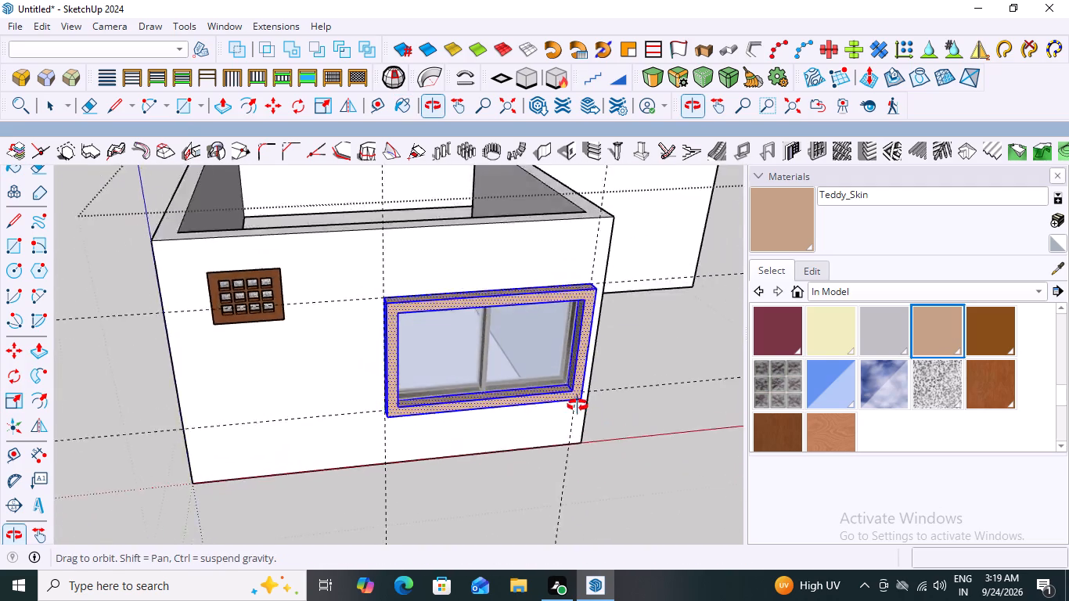
{"action": "middle_click_drag", "start_coordinate": [578, 405], "coordinate": [603, 352]}
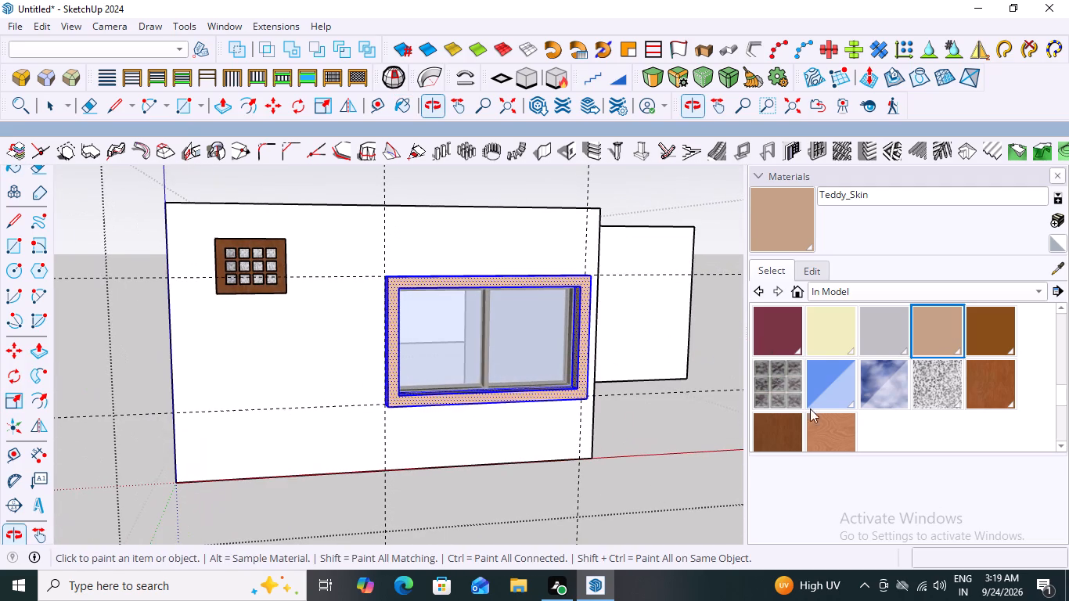
{"action": "left_click", "coordinate": [825, 430]}
{"action": "left_click", "coordinate": [516, 283]}
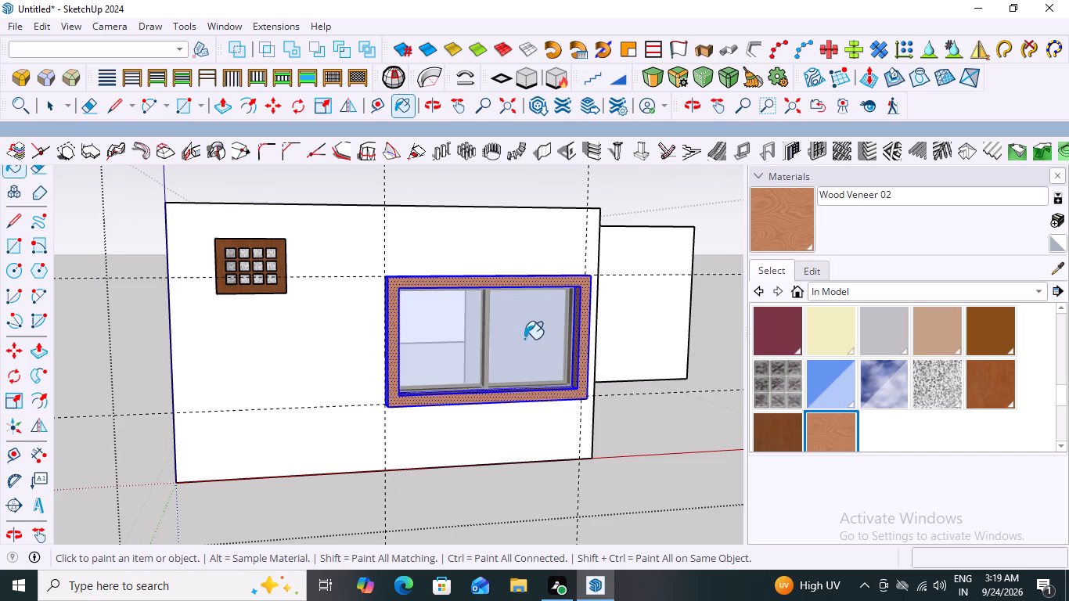
{"action": "middle_click_drag", "start_coordinate": [530, 343], "coordinate": [513, 388]}
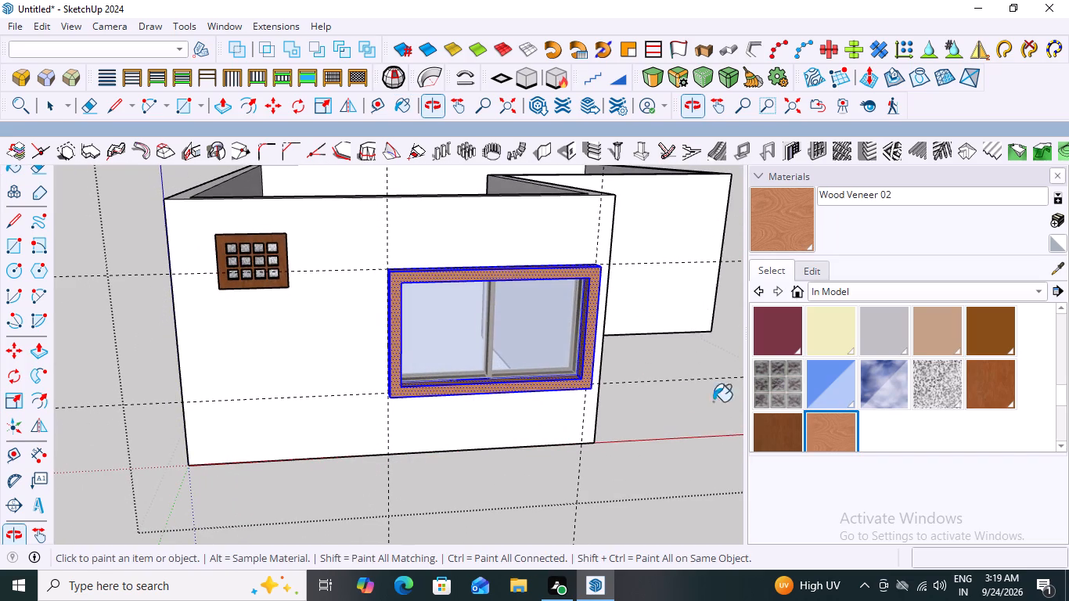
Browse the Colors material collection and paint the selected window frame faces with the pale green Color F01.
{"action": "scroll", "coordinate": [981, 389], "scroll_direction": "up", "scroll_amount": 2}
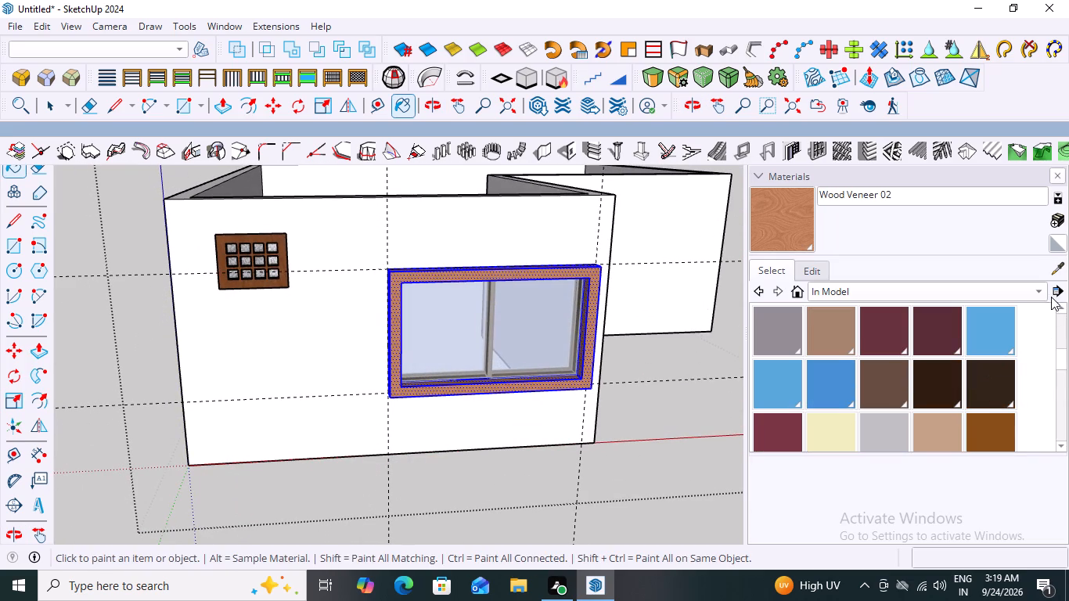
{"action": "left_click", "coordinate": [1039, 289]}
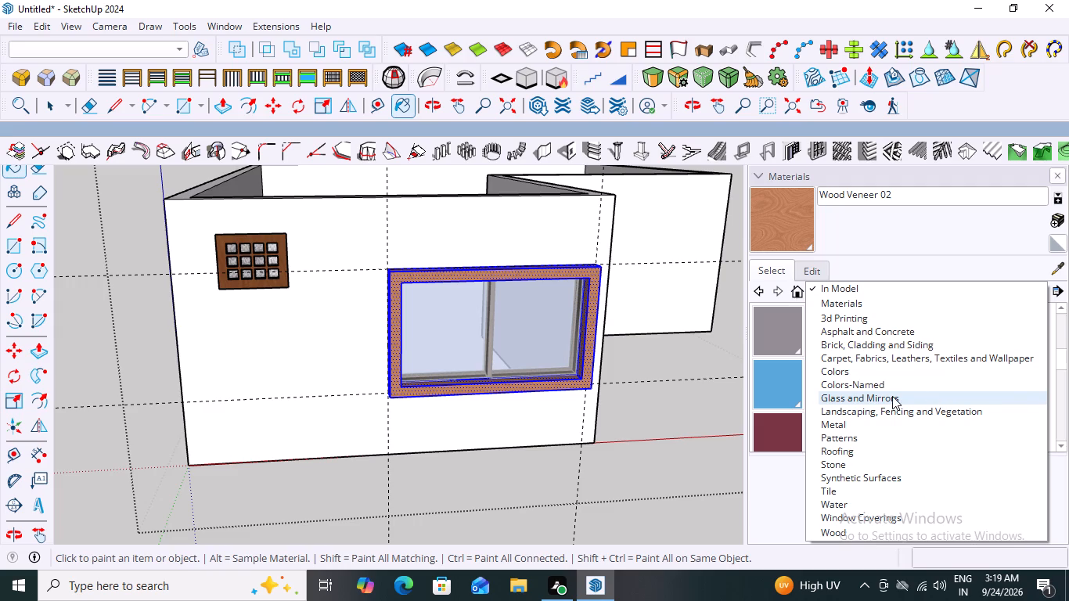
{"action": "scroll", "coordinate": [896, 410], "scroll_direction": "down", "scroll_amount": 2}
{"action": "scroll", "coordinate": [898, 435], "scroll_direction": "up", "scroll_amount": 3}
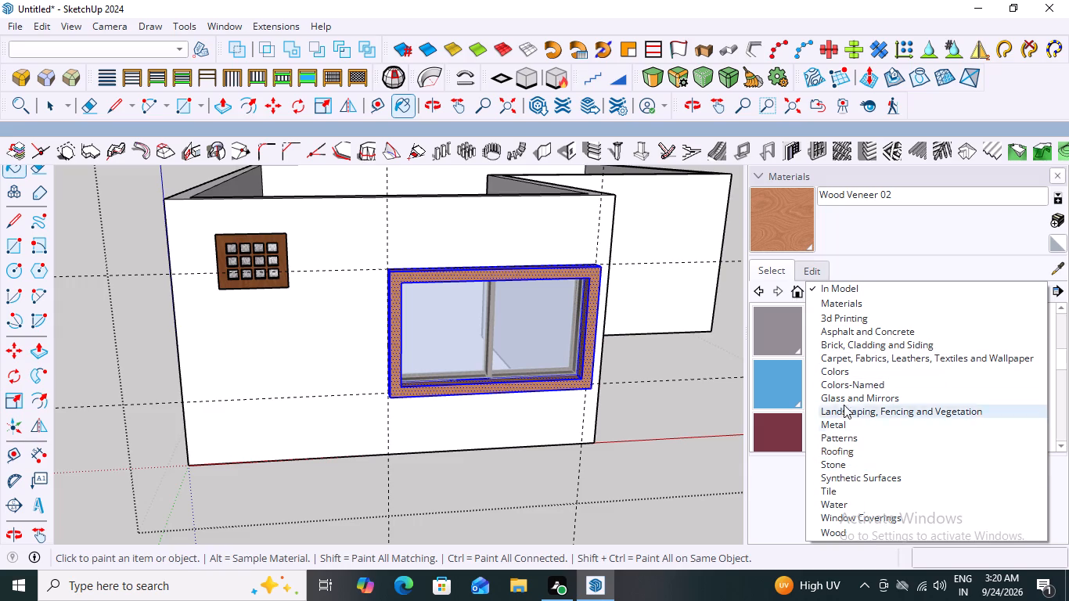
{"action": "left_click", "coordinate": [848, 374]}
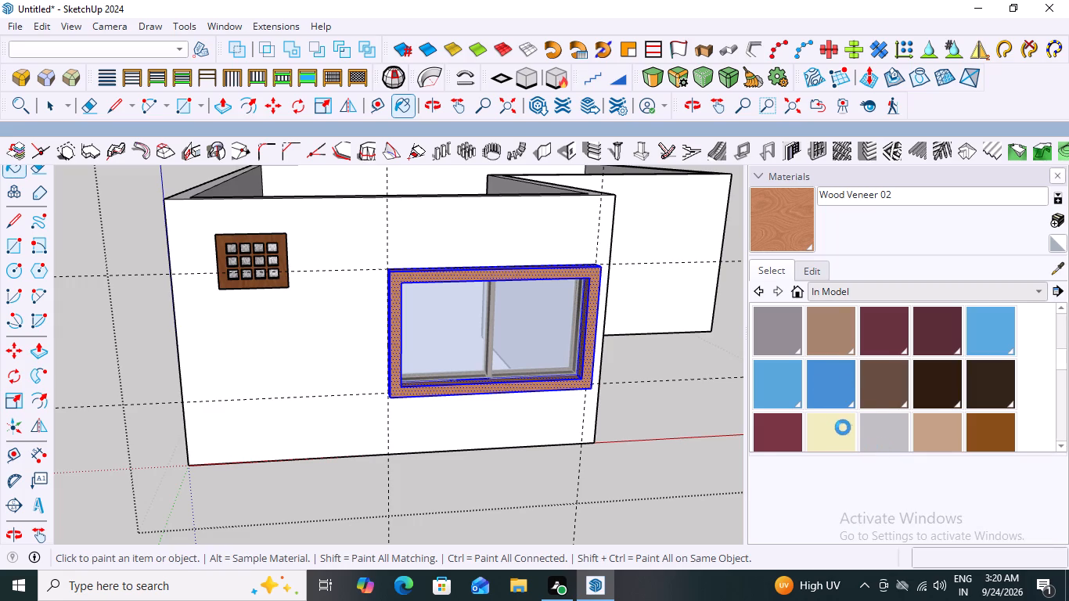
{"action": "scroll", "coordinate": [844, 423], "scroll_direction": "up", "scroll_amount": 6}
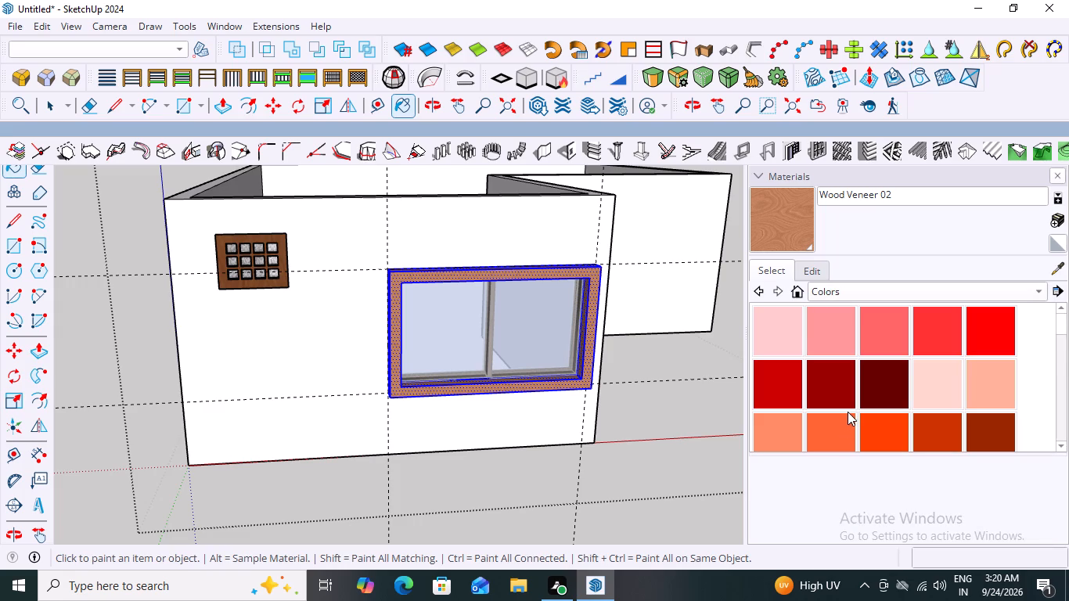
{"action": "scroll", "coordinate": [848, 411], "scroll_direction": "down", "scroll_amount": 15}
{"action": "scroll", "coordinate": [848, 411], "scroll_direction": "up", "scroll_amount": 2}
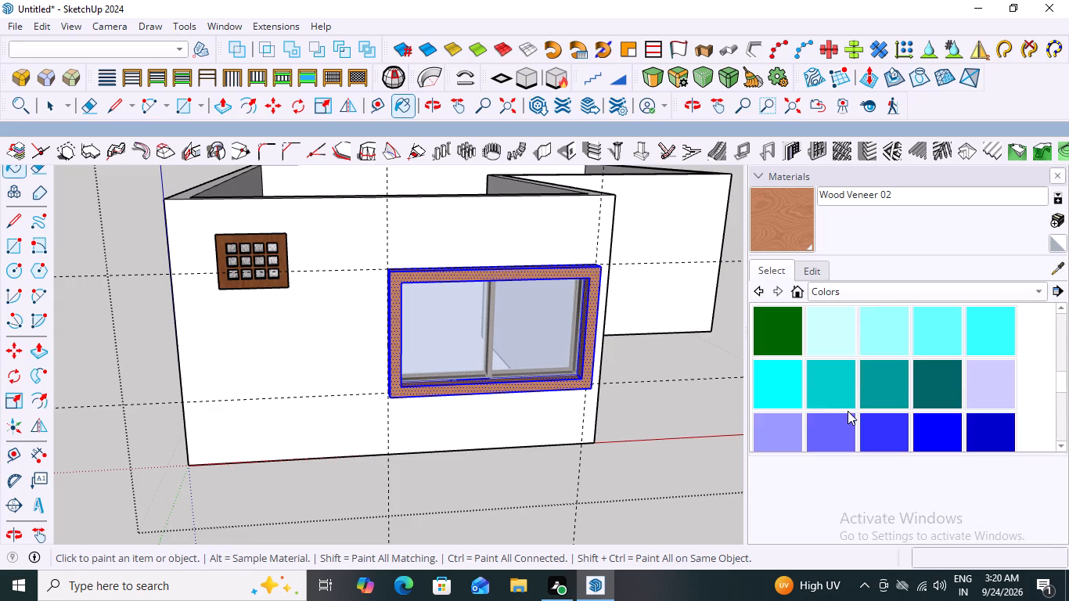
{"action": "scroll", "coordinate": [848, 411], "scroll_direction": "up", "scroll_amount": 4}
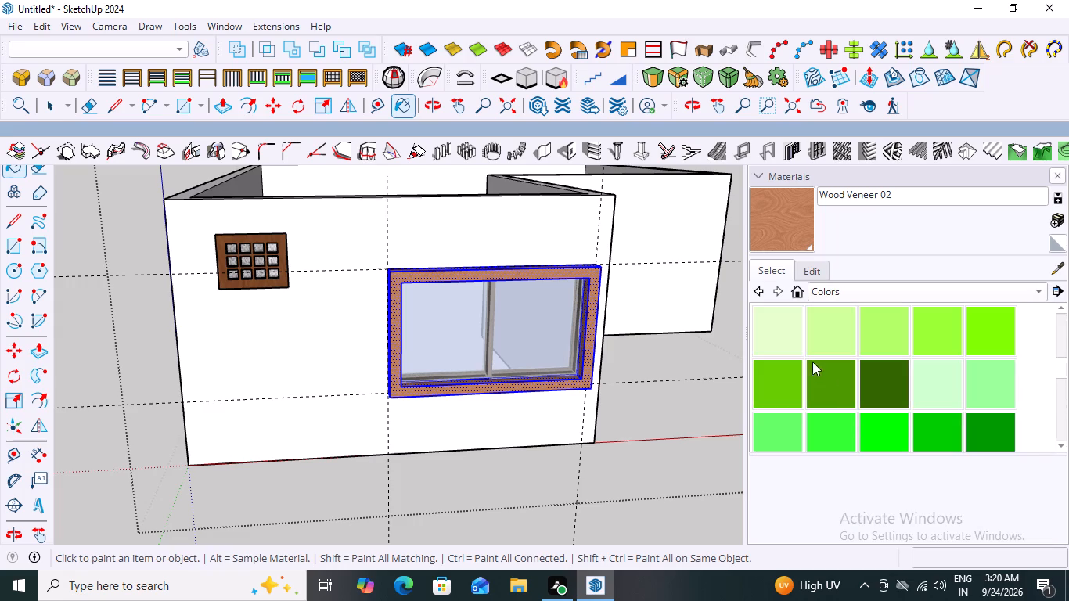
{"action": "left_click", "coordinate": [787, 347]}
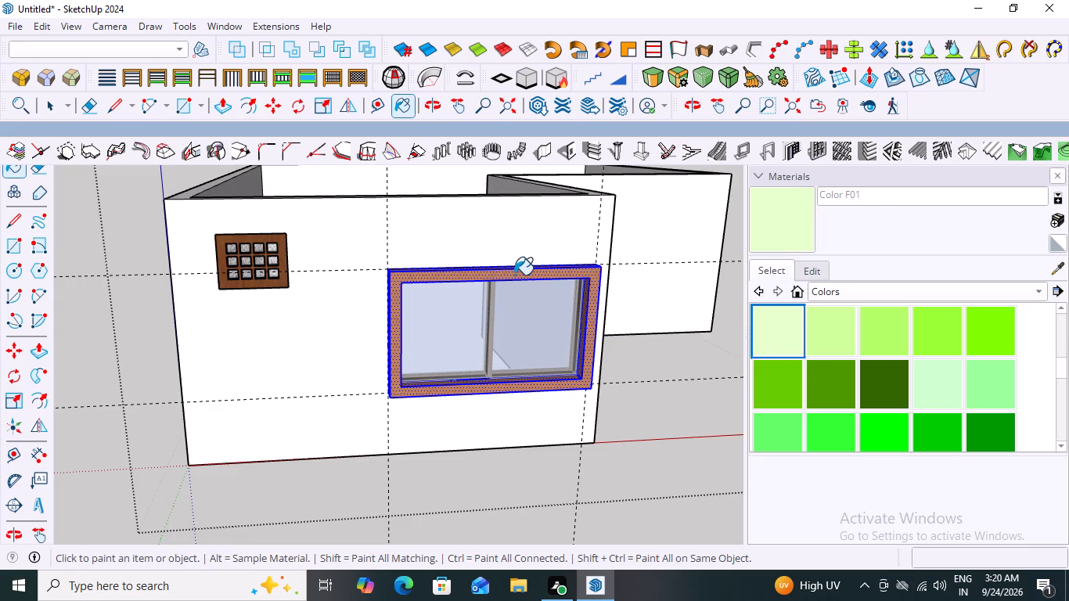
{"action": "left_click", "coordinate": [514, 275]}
Examine the pale green window frame from several angles and at a distance against the front wall.
{"action": "middle_click_drag", "start_coordinate": [525, 326], "coordinate": [696, 439]}
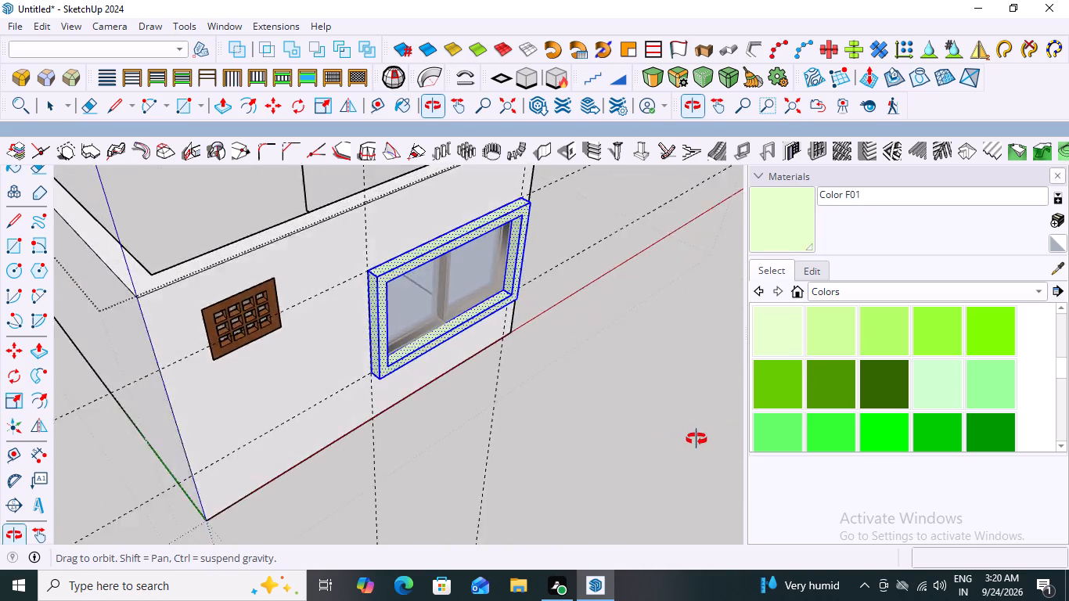
{"action": "middle_click_drag", "start_coordinate": [696, 439], "coordinate": [523, 304]}
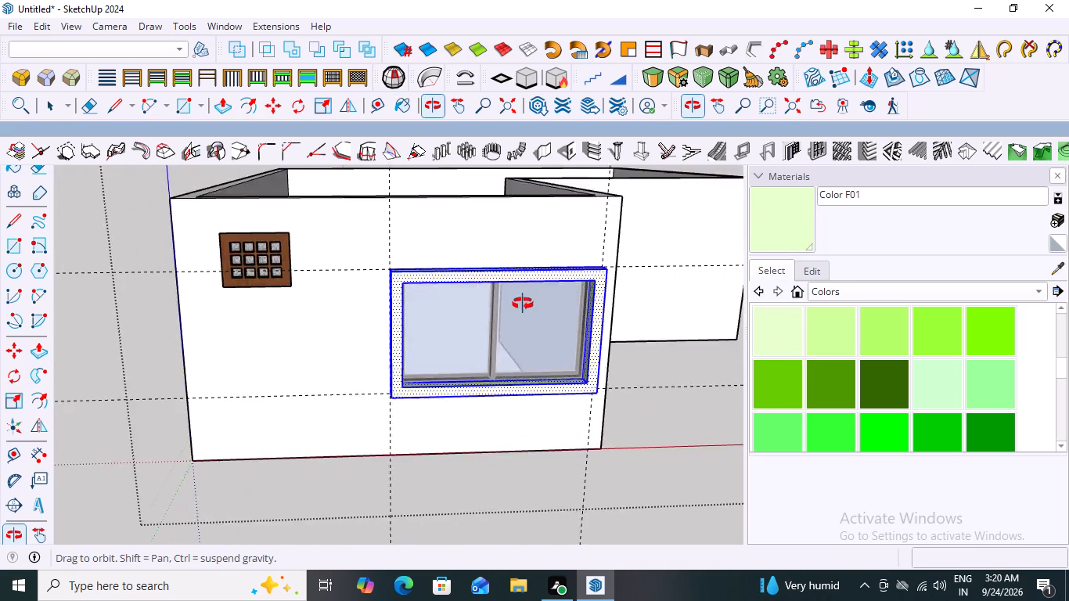
{"action": "middle_click_drag", "start_coordinate": [523, 304], "coordinate": [788, 376]}
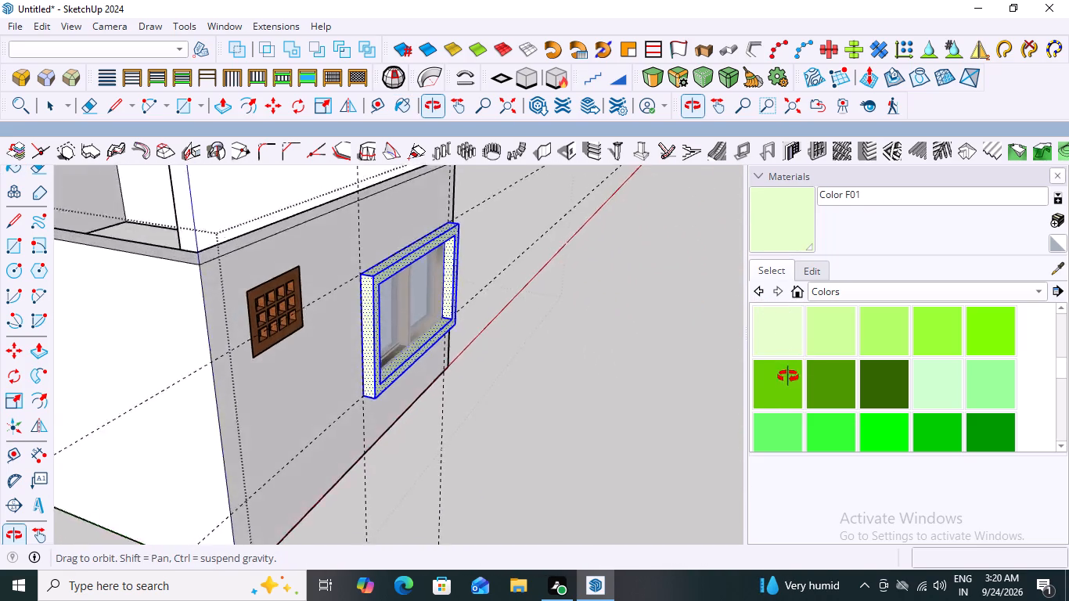
{"action": "middle_click_drag", "start_coordinate": [788, 376], "coordinate": [513, 253]}
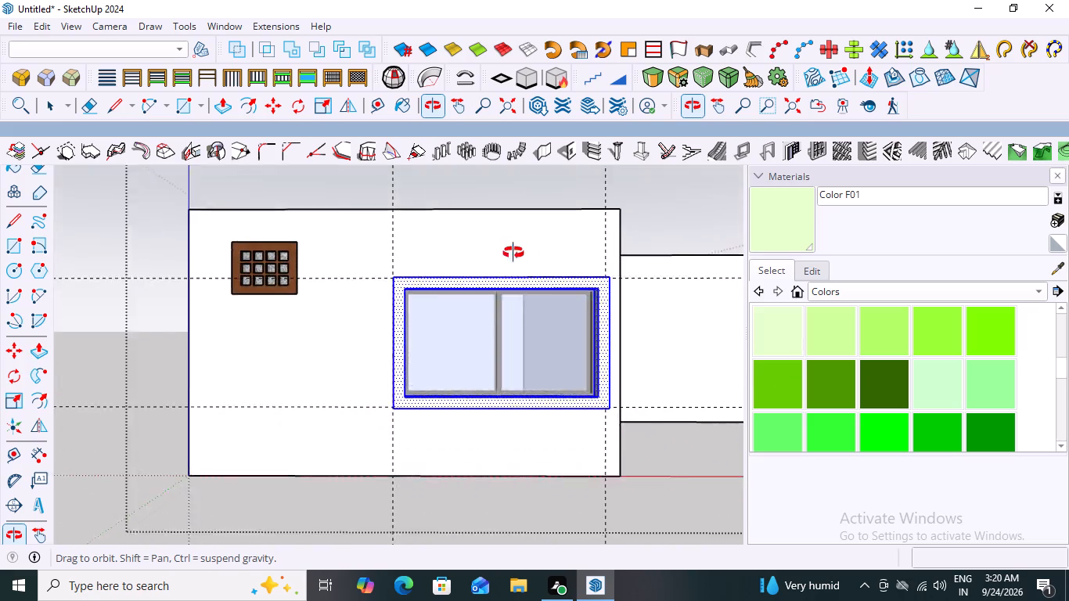
{"action": "middle_click_drag", "start_coordinate": [513, 253], "coordinate": [610, 289]}
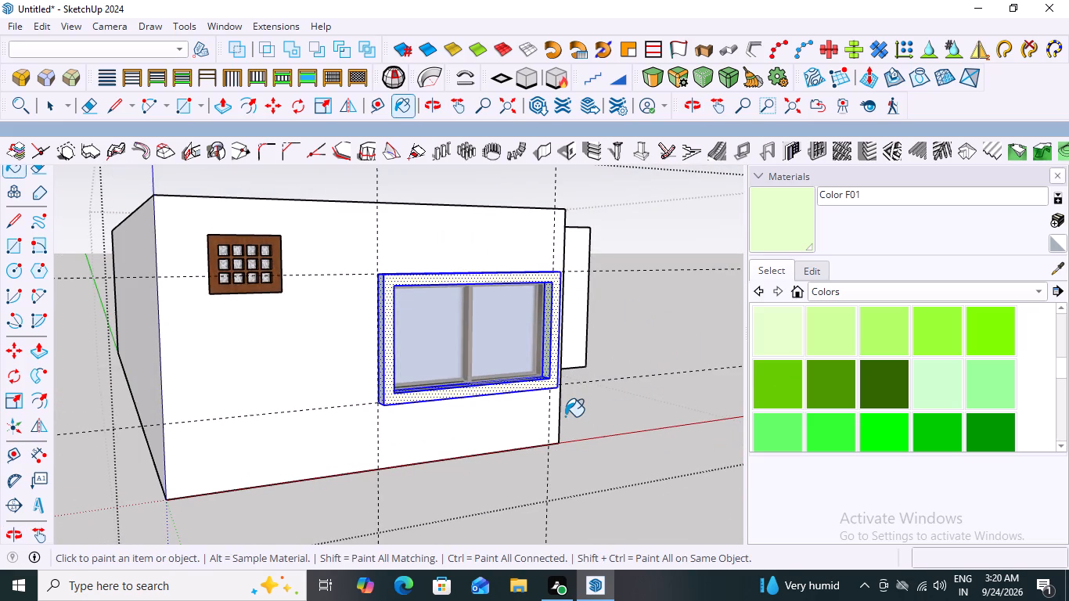
{"action": "scroll", "coordinate": [565, 416], "scroll_direction": "down", "scroll_amount": 6}
{"action": "middle_click_drag", "start_coordinate": [552, 413], "coordinate": [397, 431]}
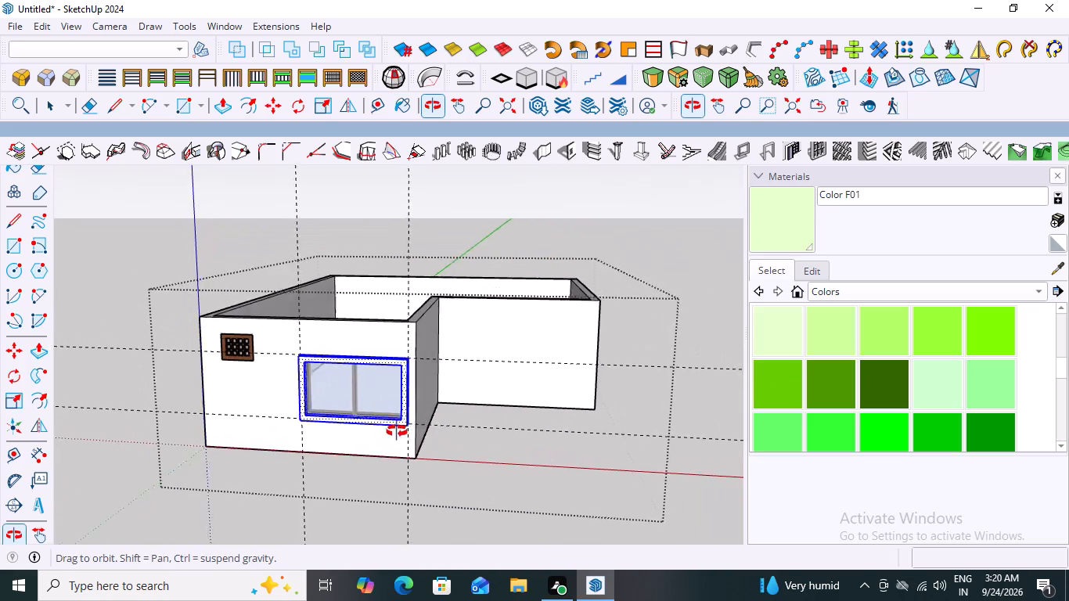
{"action": "middle_click_drag", "start_coordinate": [397, 431], "coordinate": [401, 434]}
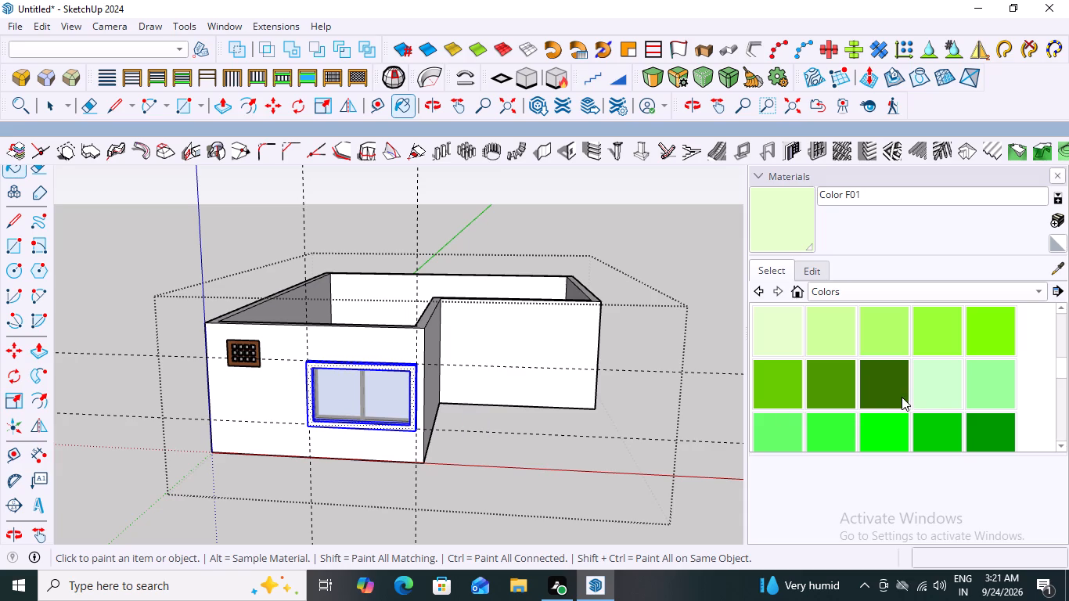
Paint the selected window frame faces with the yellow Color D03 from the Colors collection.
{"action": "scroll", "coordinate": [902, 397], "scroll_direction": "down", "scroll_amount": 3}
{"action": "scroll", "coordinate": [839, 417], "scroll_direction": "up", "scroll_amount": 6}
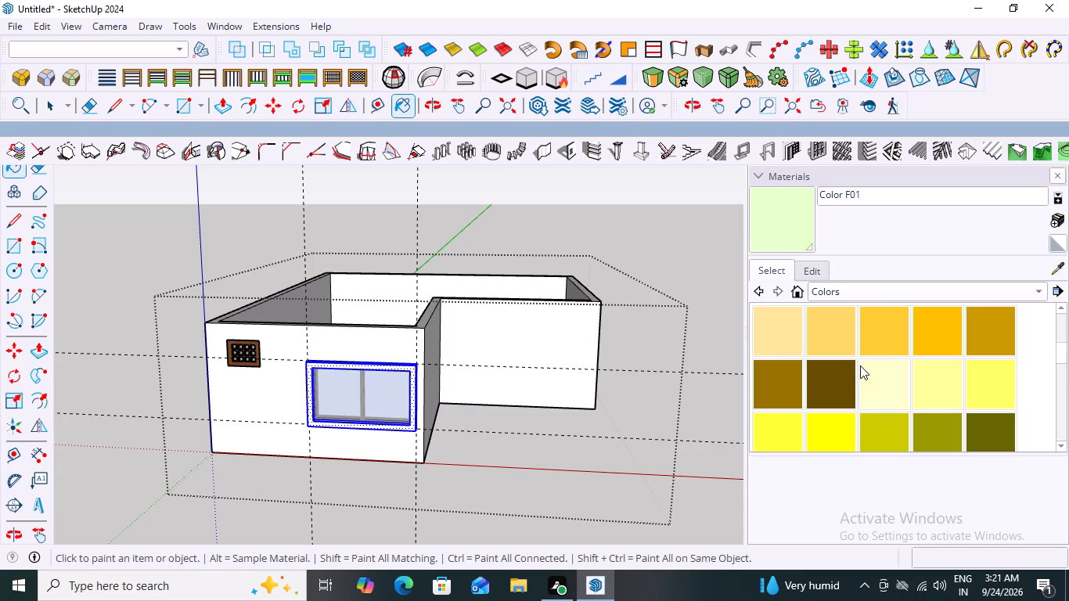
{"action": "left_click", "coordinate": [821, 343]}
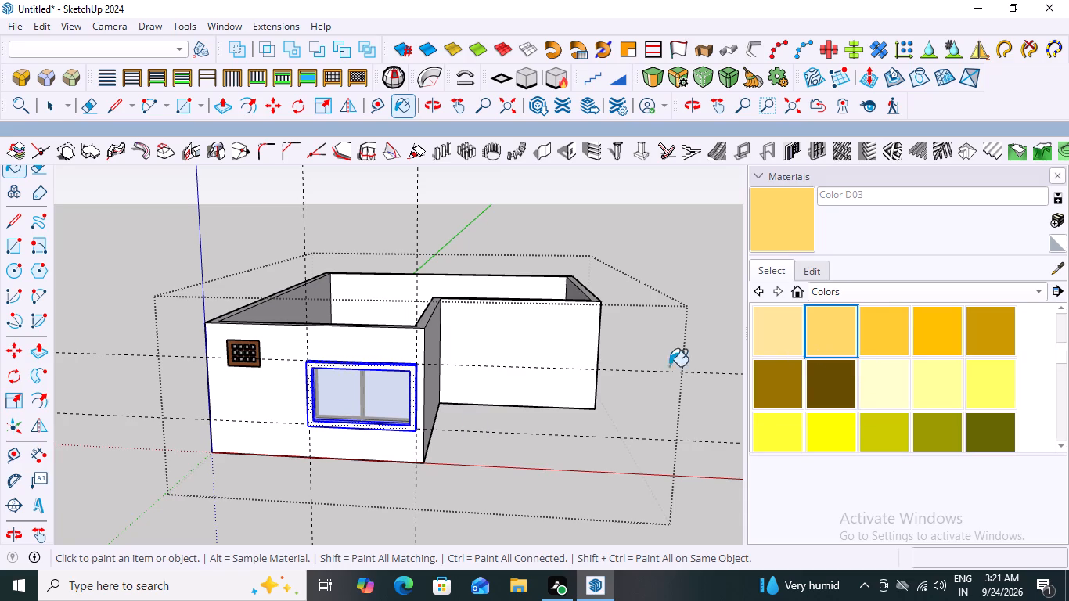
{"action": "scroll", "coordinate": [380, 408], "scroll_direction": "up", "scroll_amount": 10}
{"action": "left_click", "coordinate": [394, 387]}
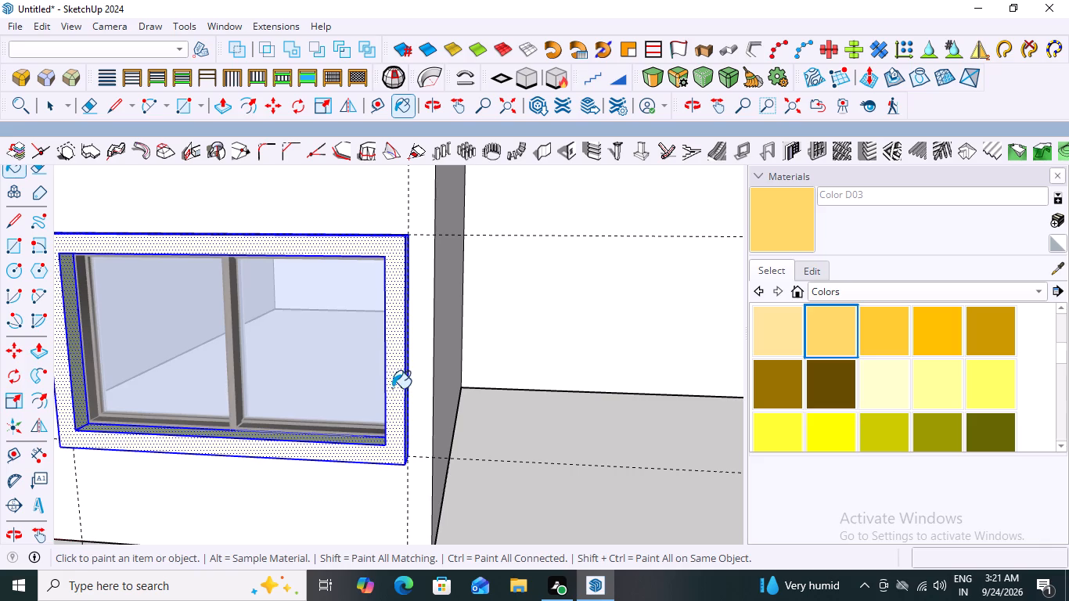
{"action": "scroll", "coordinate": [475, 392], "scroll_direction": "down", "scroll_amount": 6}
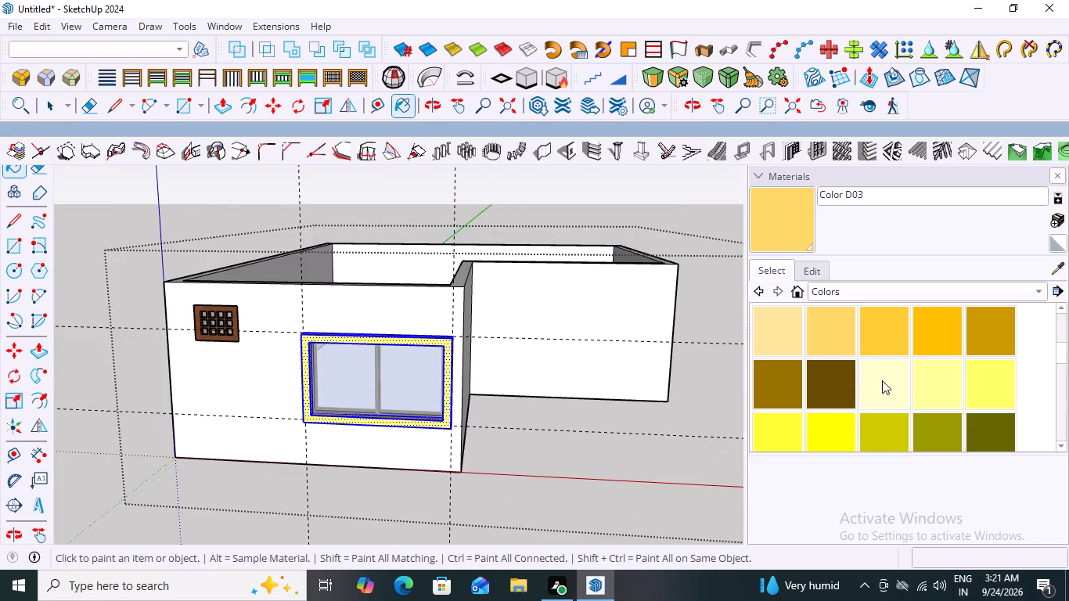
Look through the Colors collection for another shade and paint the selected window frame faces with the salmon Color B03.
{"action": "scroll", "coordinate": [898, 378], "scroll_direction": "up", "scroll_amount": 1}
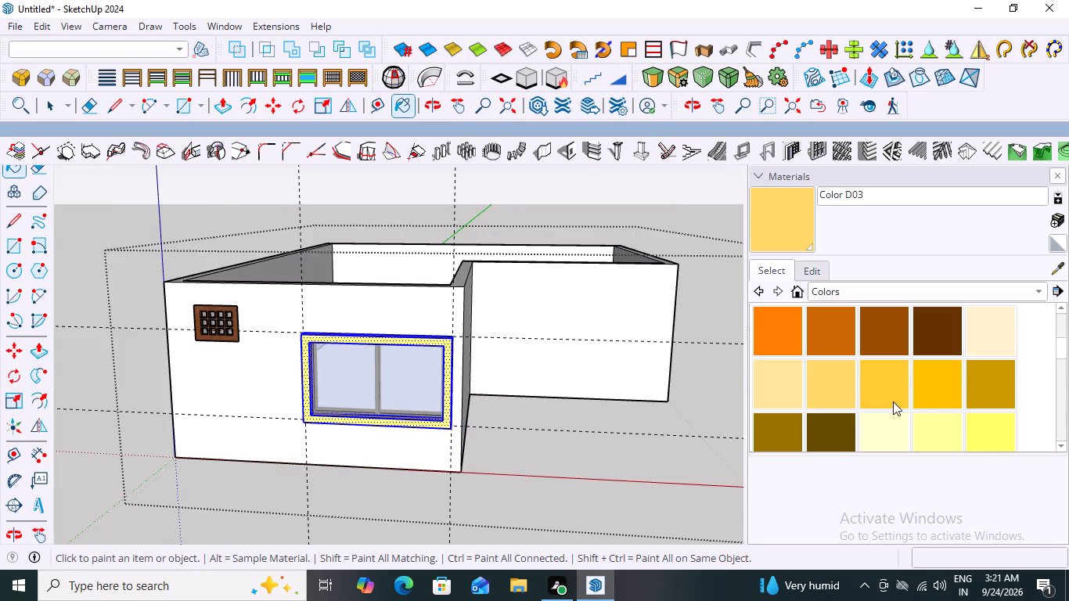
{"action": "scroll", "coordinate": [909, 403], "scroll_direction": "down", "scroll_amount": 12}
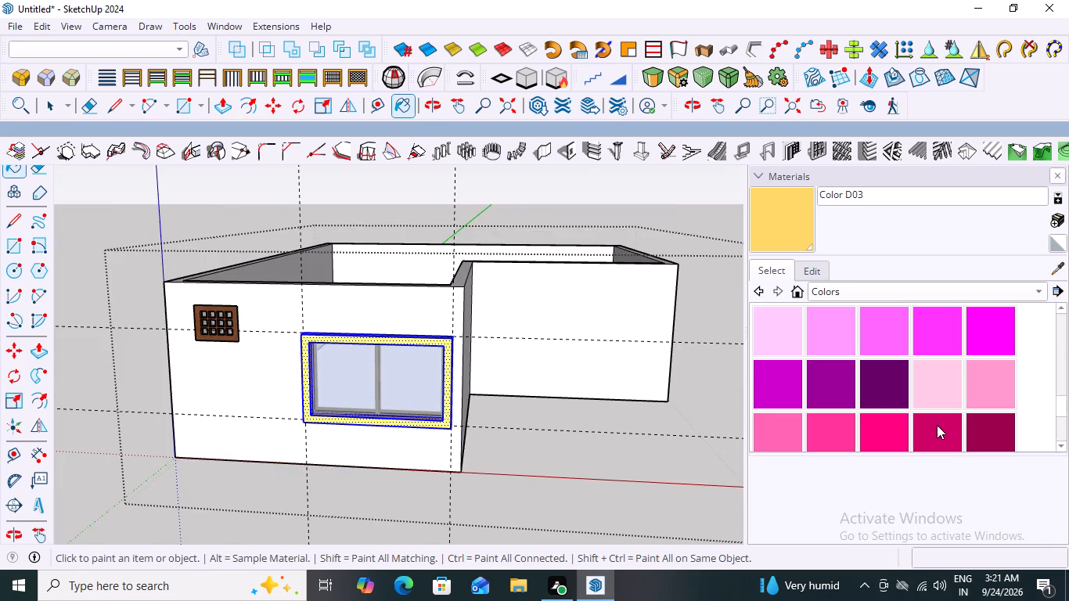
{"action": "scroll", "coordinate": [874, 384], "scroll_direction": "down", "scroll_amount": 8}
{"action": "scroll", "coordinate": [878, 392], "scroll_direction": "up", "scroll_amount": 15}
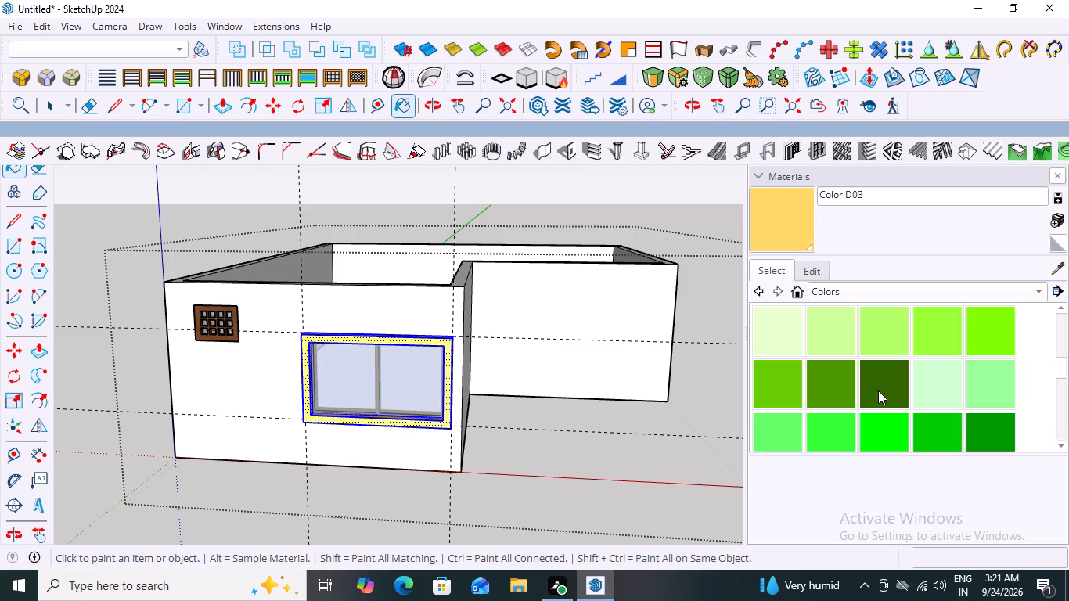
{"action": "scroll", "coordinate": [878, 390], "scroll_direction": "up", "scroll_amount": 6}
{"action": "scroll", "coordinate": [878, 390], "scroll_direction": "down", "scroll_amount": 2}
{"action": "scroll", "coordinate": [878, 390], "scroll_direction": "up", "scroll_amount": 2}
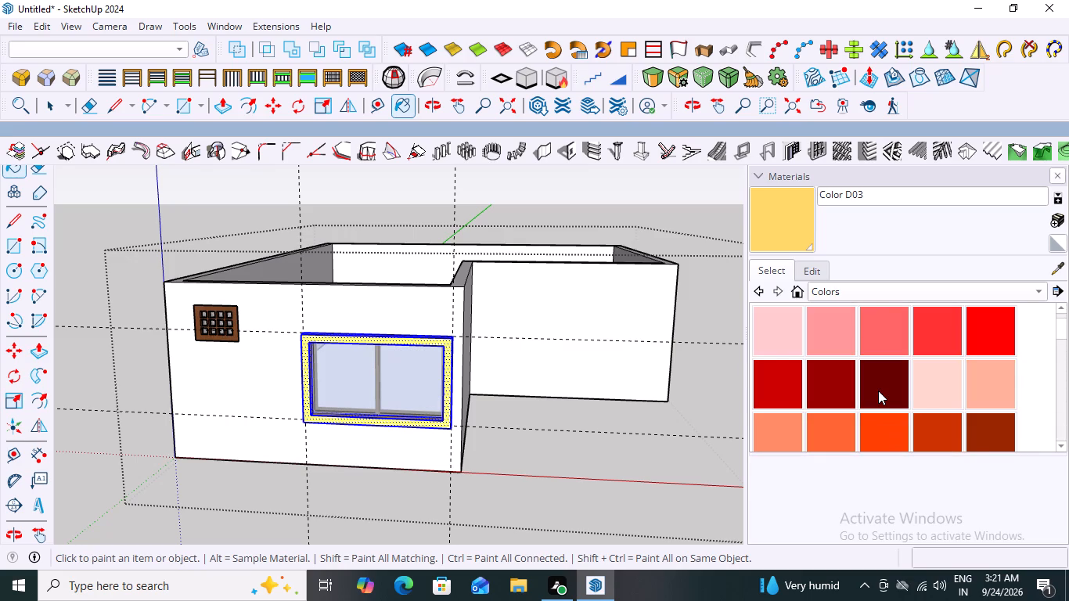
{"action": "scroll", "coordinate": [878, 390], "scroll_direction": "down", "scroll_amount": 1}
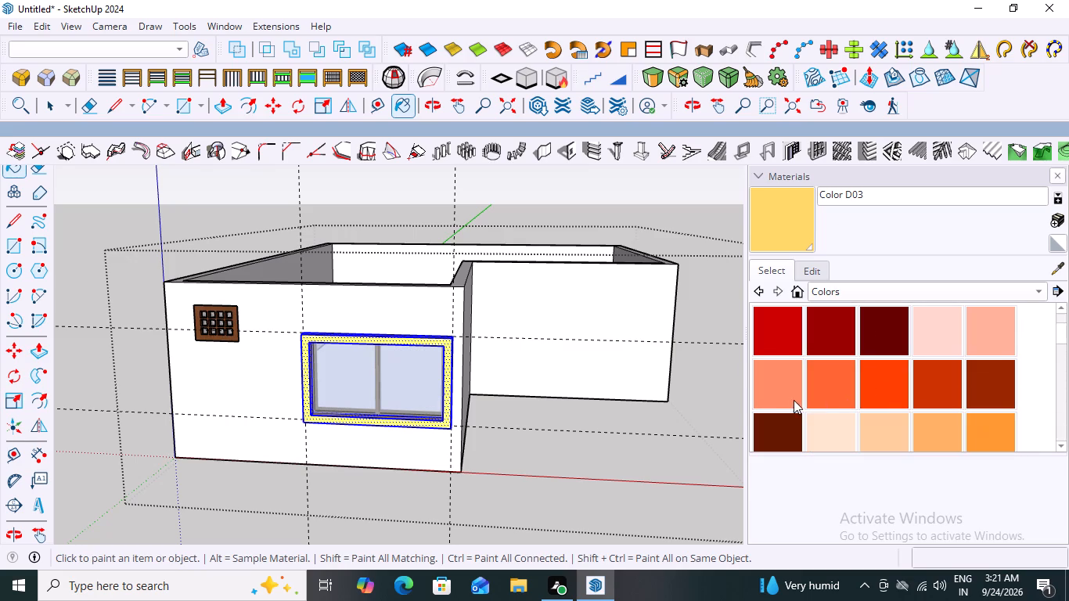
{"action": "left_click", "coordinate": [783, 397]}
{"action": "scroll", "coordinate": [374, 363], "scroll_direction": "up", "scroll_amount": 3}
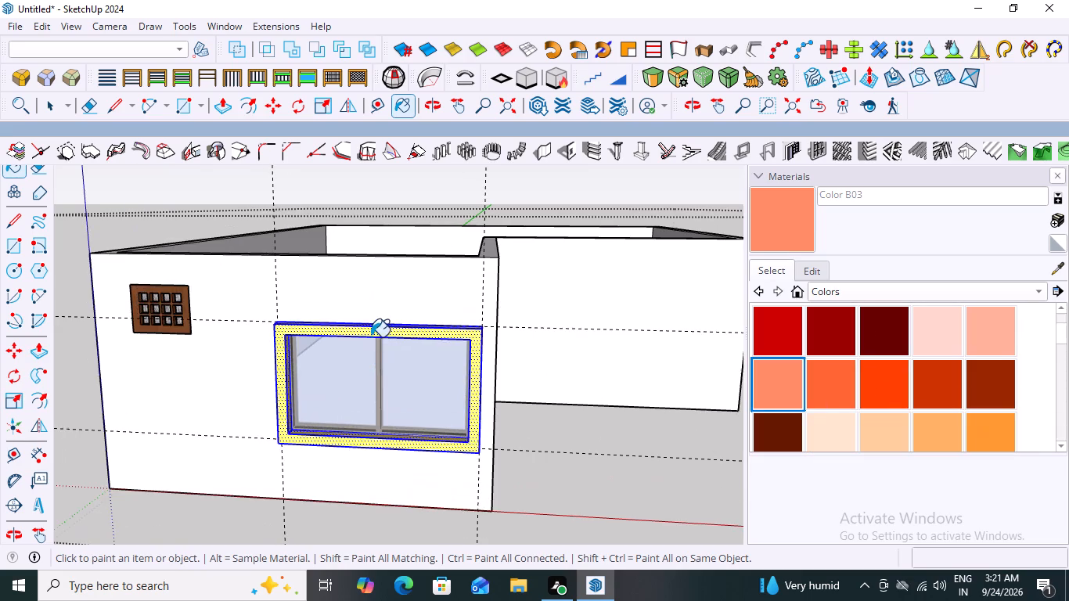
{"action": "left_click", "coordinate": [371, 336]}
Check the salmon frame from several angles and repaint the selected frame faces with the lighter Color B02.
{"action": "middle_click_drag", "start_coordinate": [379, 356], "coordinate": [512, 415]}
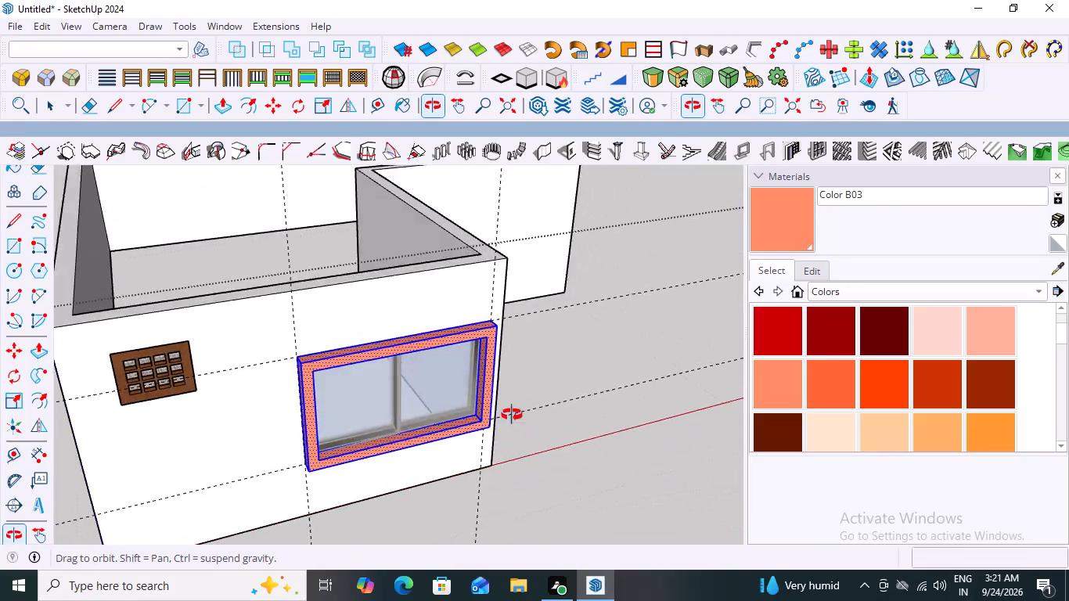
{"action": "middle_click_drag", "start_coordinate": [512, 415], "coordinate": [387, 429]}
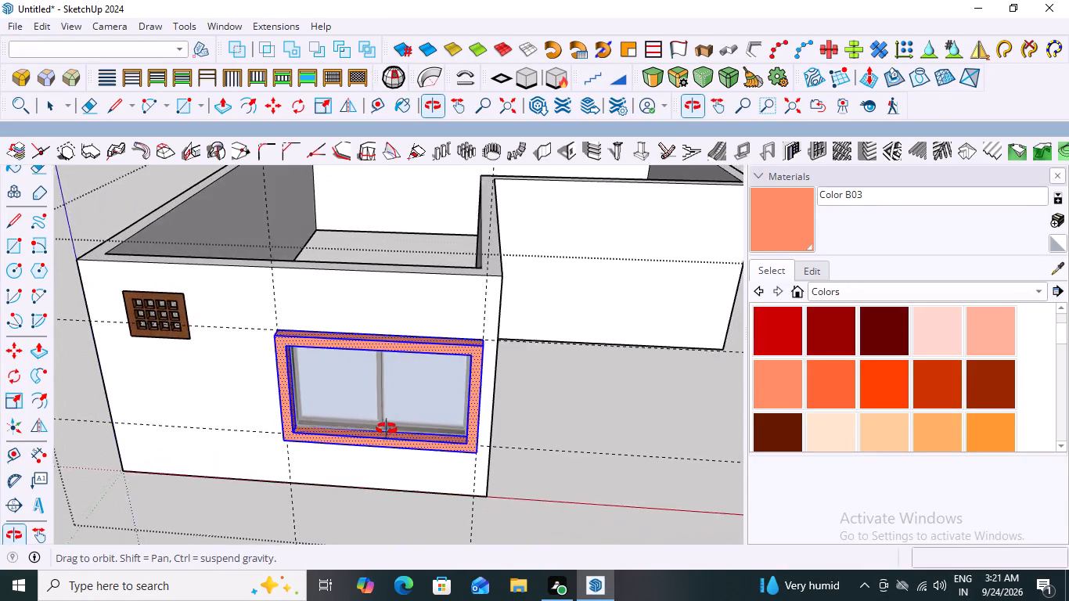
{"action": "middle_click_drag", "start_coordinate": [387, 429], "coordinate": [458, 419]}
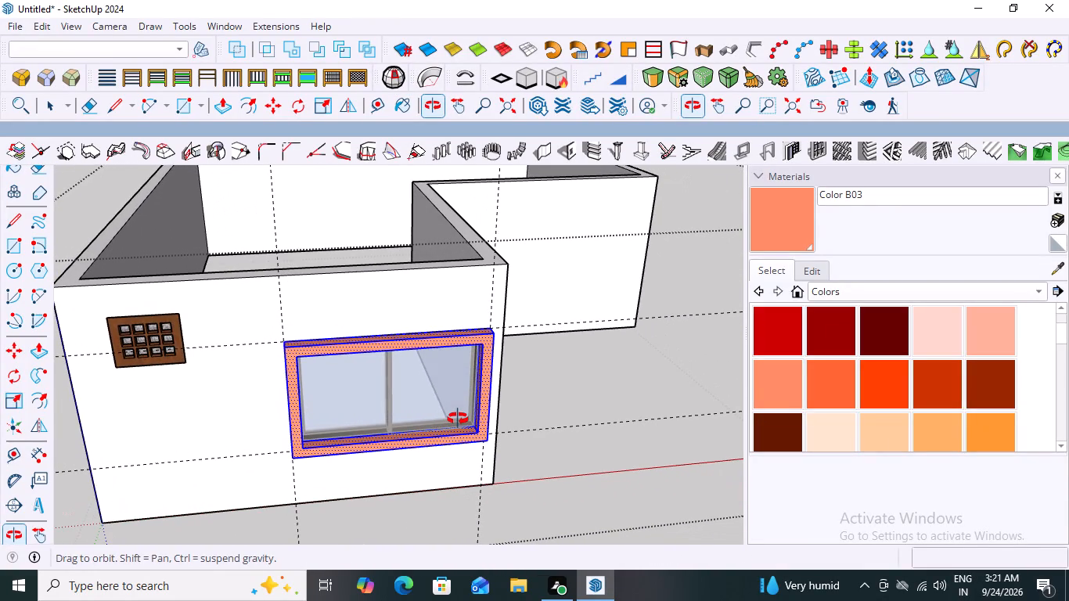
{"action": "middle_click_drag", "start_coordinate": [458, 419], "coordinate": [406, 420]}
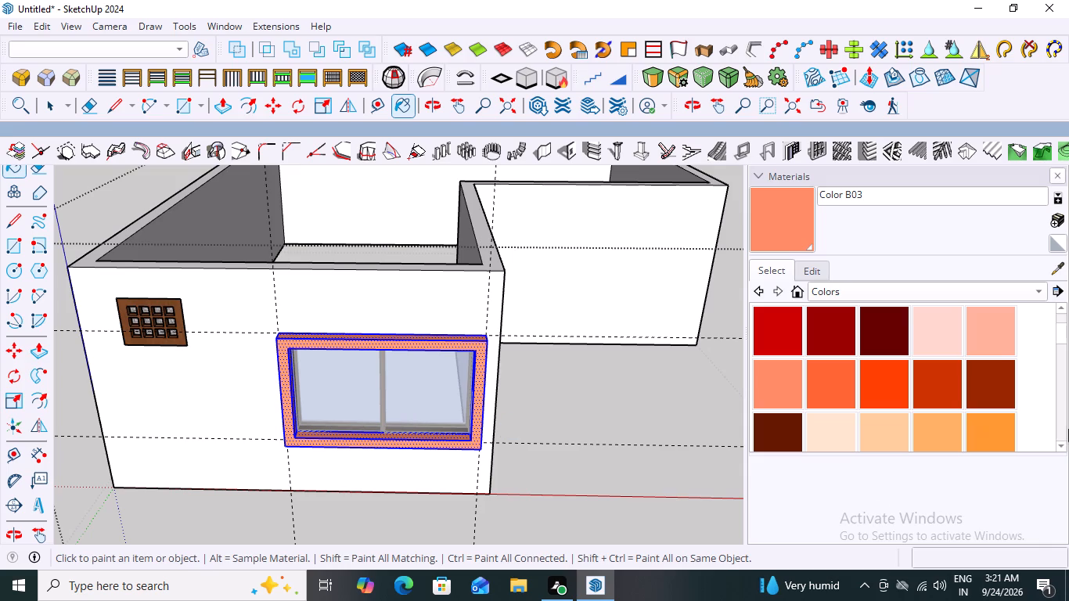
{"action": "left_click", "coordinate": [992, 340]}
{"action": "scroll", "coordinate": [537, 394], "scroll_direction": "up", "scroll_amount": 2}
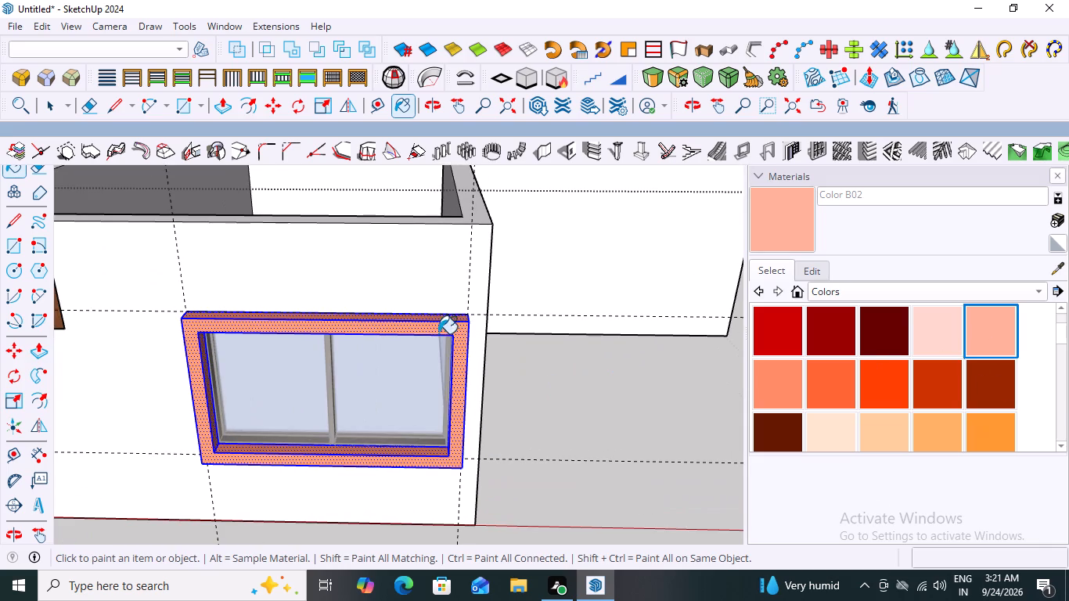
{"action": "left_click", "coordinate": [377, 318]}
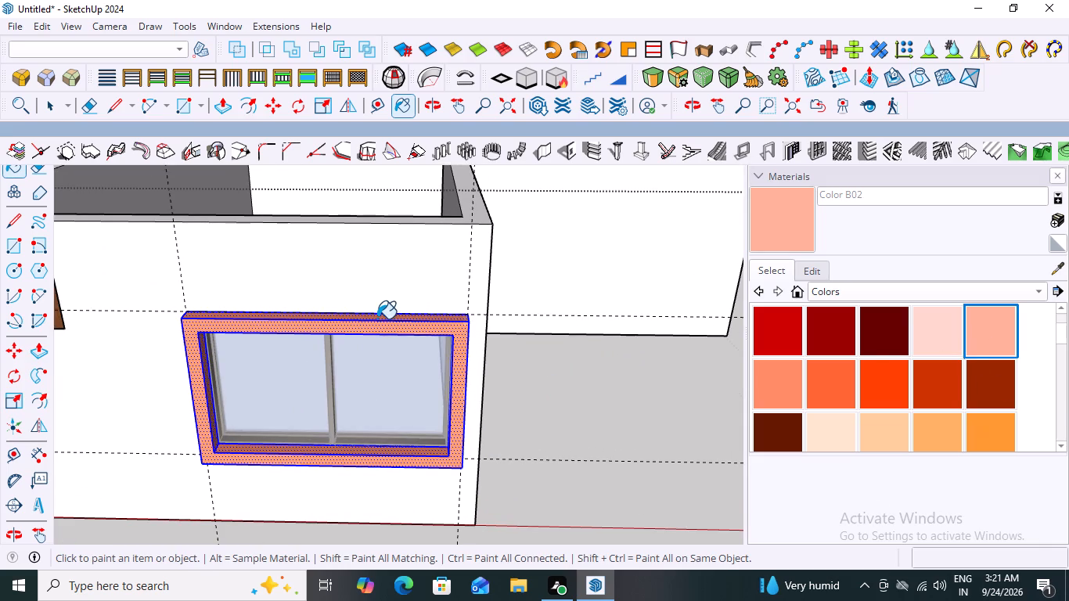
Repaint the selected window frame faces with the salmon Color B03.
{"action": "scroll", "coordinate": [452, 381], "scroll_direction": "down", "scroll_amount": 5}
{"action": "middle_click_drag", "start_coordinate": [441, 401], "coordinate": [445, 373]}
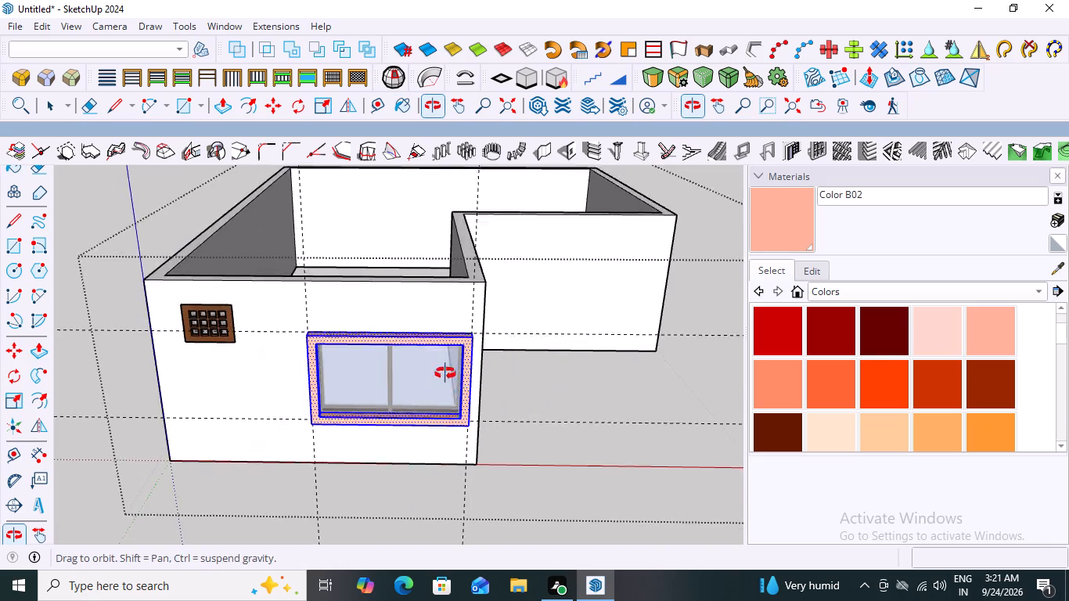
{"action": "middle_click_drag", "start_coordinate": [445, 373], "coordinate": [444, 340]}
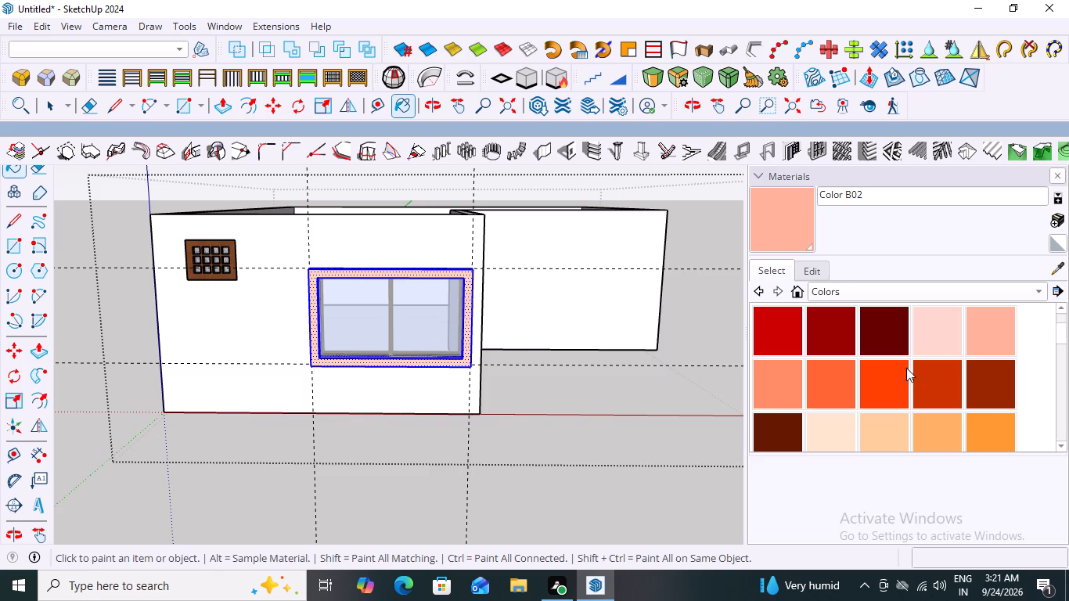
{"action": "left_click", "coordinate": [763, 381]}
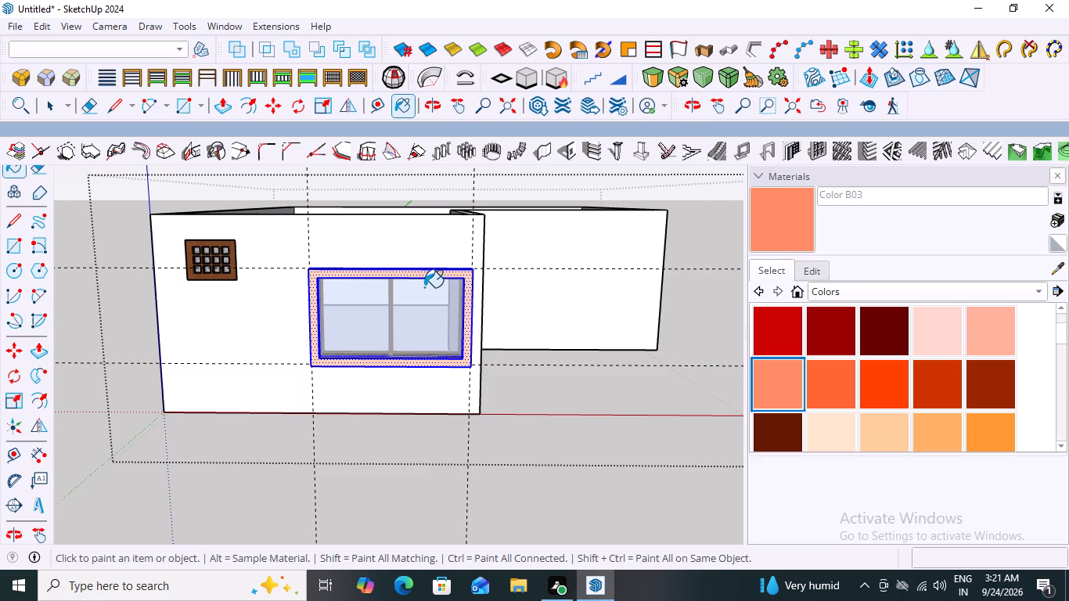
{"action": "scroll", "coordinate": [424, 287], "scroll_direction": "up", "scroll_amount": 5}
{"action": "left_click", "coordinate": [441, 267]}
{"action": "scroll", "coordinate": [431, 362], "scroll_direction": "down", "scroll_amount": 7}
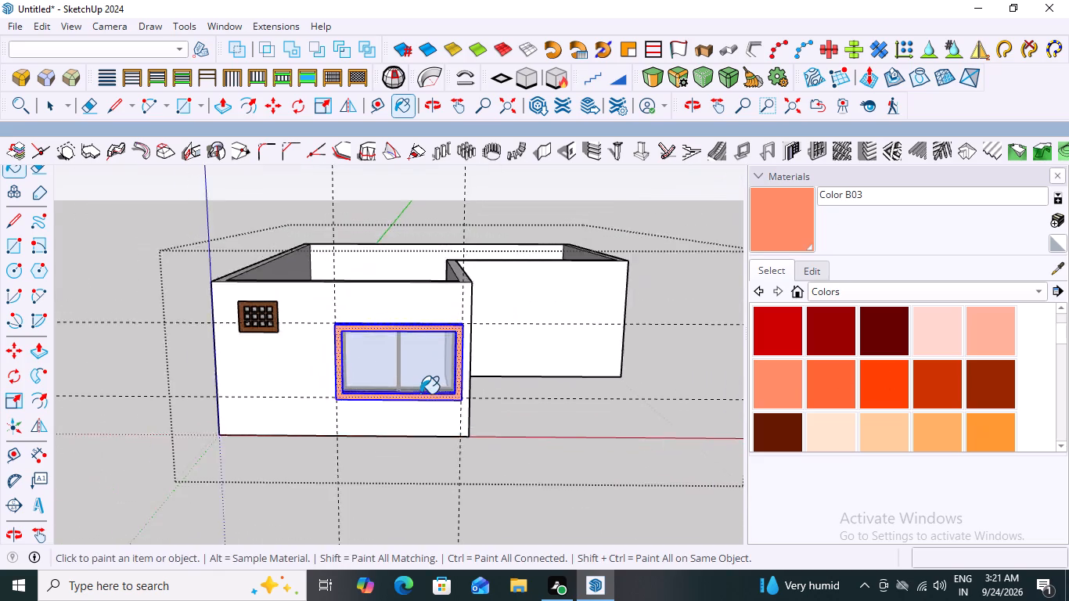
Deselect the frame faces and examine the salmon window frame on the front wall from several angles and distances.
{"action": "scroll", "coordinate": [420, 394], "scroll_direction": "down", "scroll_amount": 4}
{"action": "key", "text": "space"}
{"action": "double_click", "coordinate": [653, 197]}
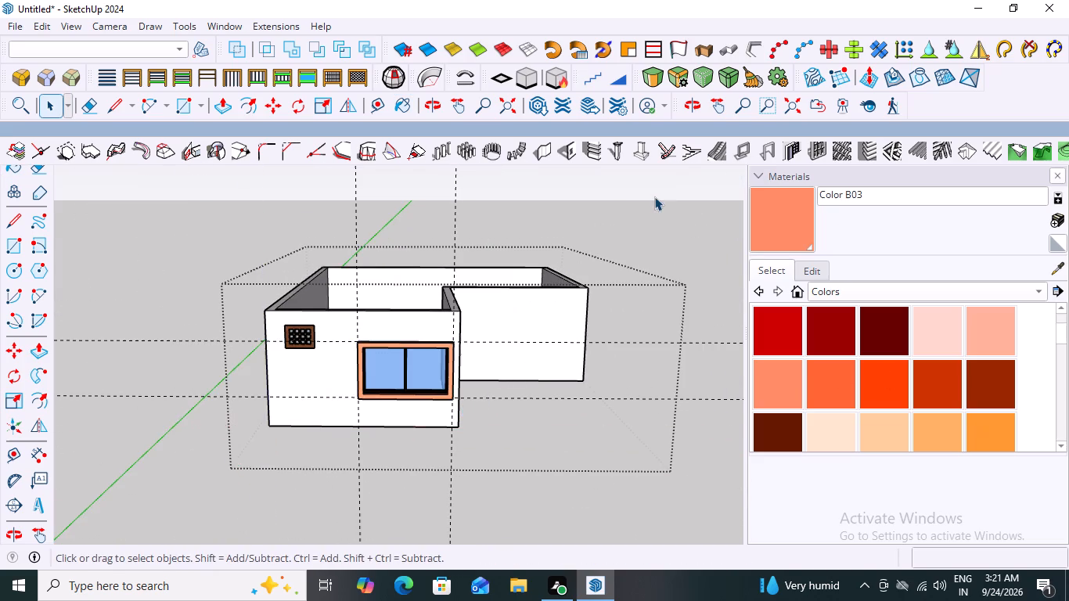
{"action": "scroll", "coordinate": [367, 385], "scroll_direction": "up", "scroll_amount": 3}
{"action": "middle_click_drag", "start_coordinate": [376, 407], "coordinate": [506, 423]}
{"action": "scroll", "coordinate": [506, 423], "scroll_direction": "up", "scroll_amount": 1}
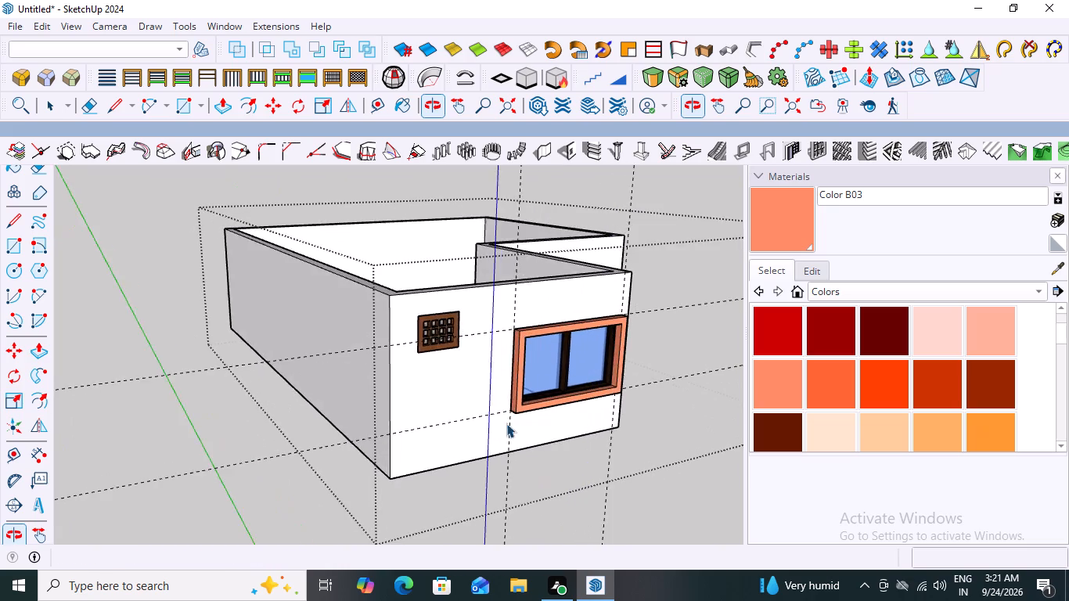
{"action": "scroll", "coordinate": [560, 420], "scroll_direction": "up", "scroll_amount": 6}
{"action": "scroll", "coordinate": [513, 405], "scroll_direction": "down", "scroll_amount": 7}
{"action": "middle_click_drag", "start_coordinate": [537, 427], "coordinate": [471, 407]}
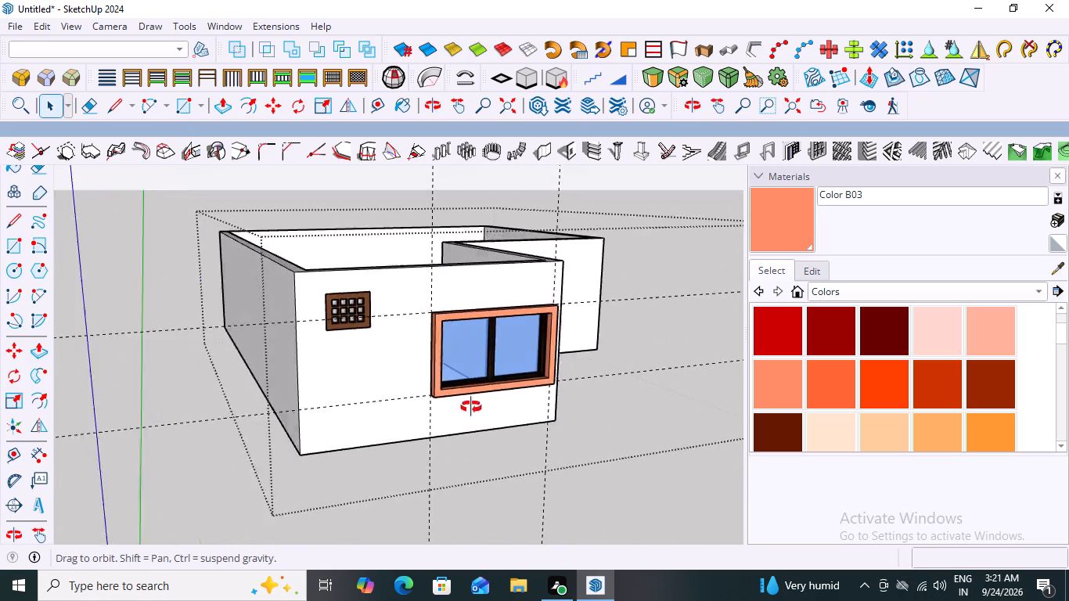
{"action": "middle_click_drag", "start_coordinate": [471, 407], "coordinate": [459, 386]}
{"action": "scroll", "coordinate": [459, 386], "scroll_direction": "up", "scroll_amount": 6}
{"action": "middle_click_drag", "start_coordinate": [449, 369], "coordinate": [484, 407]}
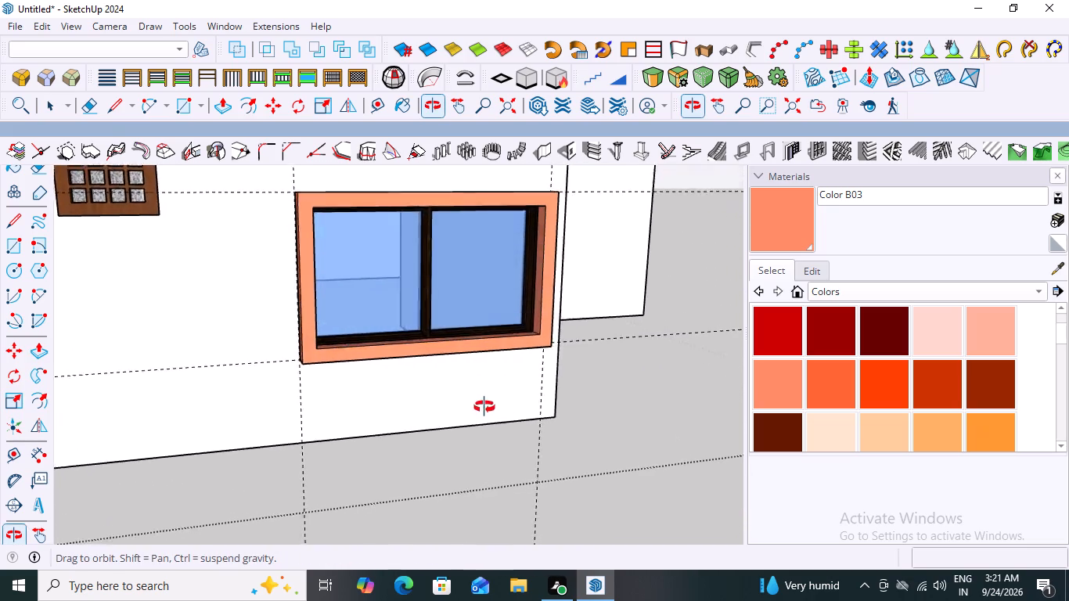
{"action": "middle_click_drag", "start_coordinate": [484, 407], "coordinate": [427, 477]}
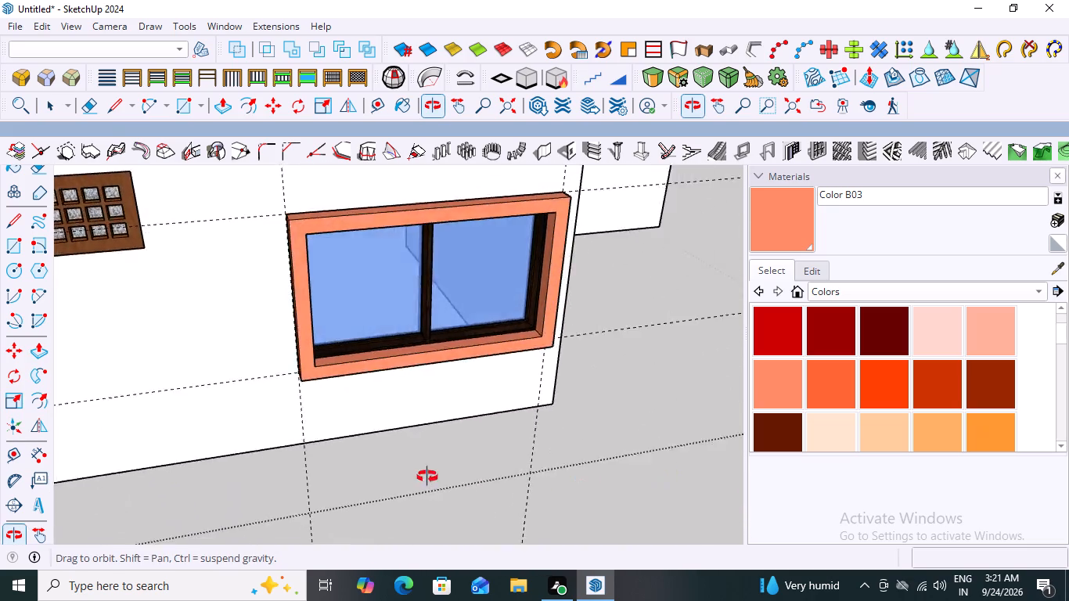
{"action": "middle_click_drag", "start_coordinate": [427, 477], "coordinate": [427, 283]}
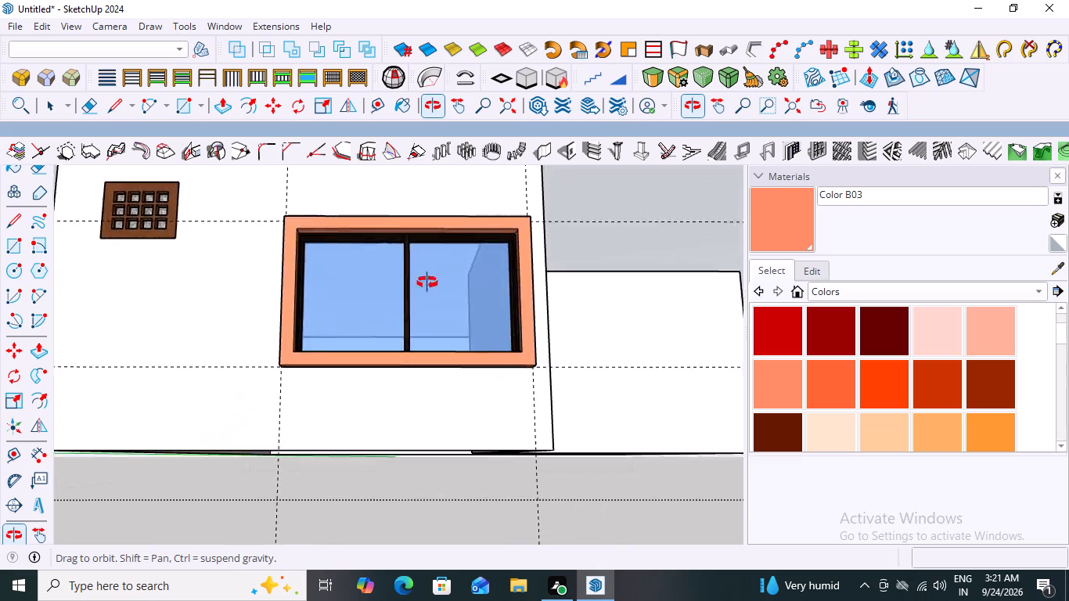
{"action": "middle_click_drag", "start_coordinate": [427, 283], "coordinate": [484, 400]}
{"action": "scroll", "coordinate": [491, 398], "scroll_direction": "down", "scroll_amount": 6}
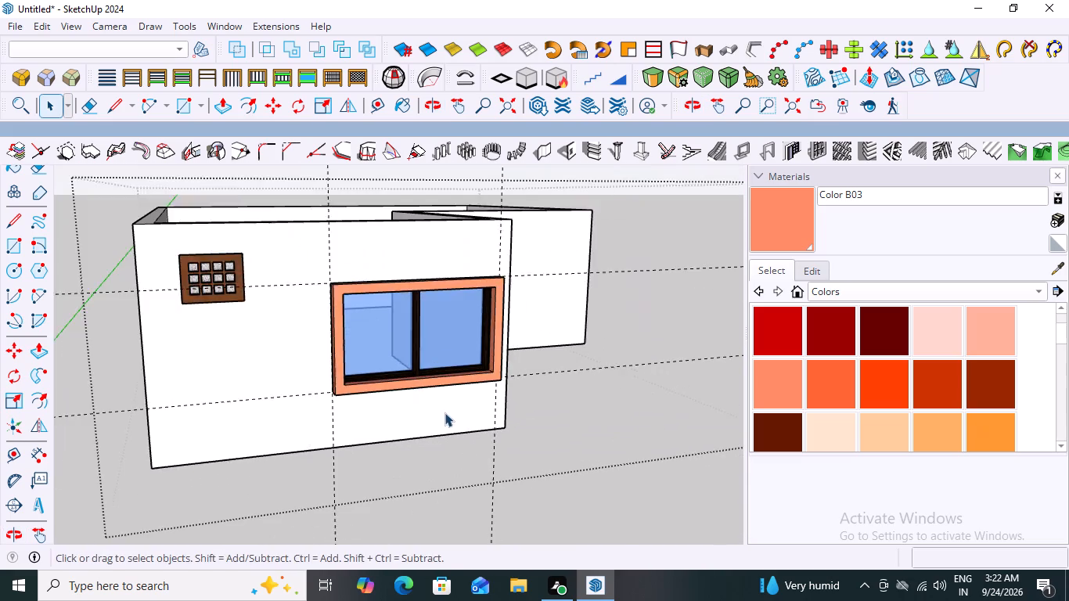
{"action": "scroll", "coordinate": [445, 412], "scroll_direction": "down", "scroll_amount": 7}
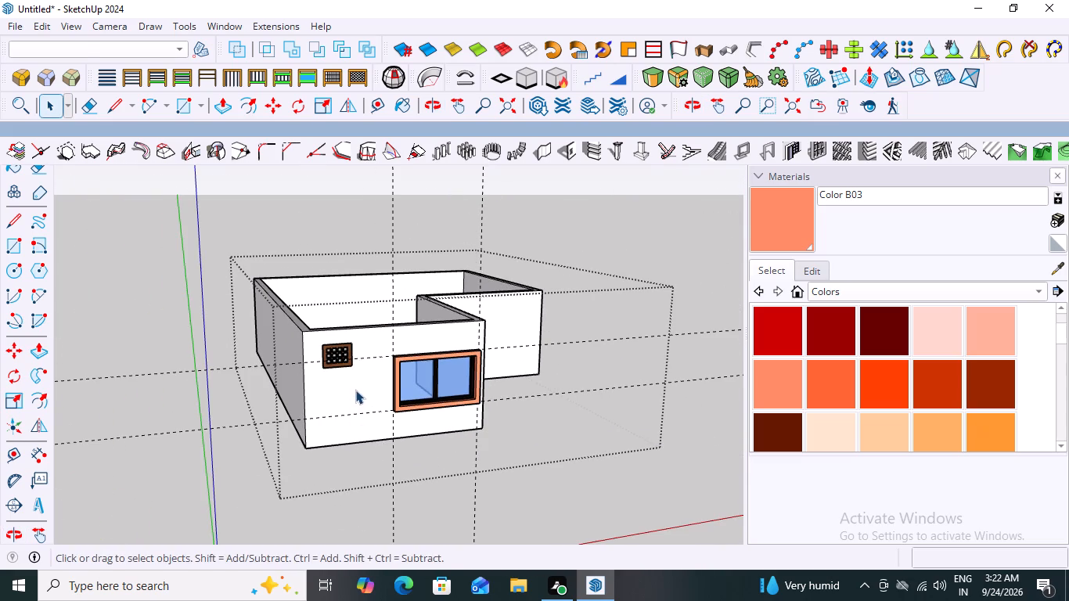
Select all the connected wall faces and edges of the building.
{"action": "left_click", "coordinate": [355, 390]}
{"action": "left_click", "coordinate": [356, 390]}
{"action": "left_click", "coordinate": [356, 390]}
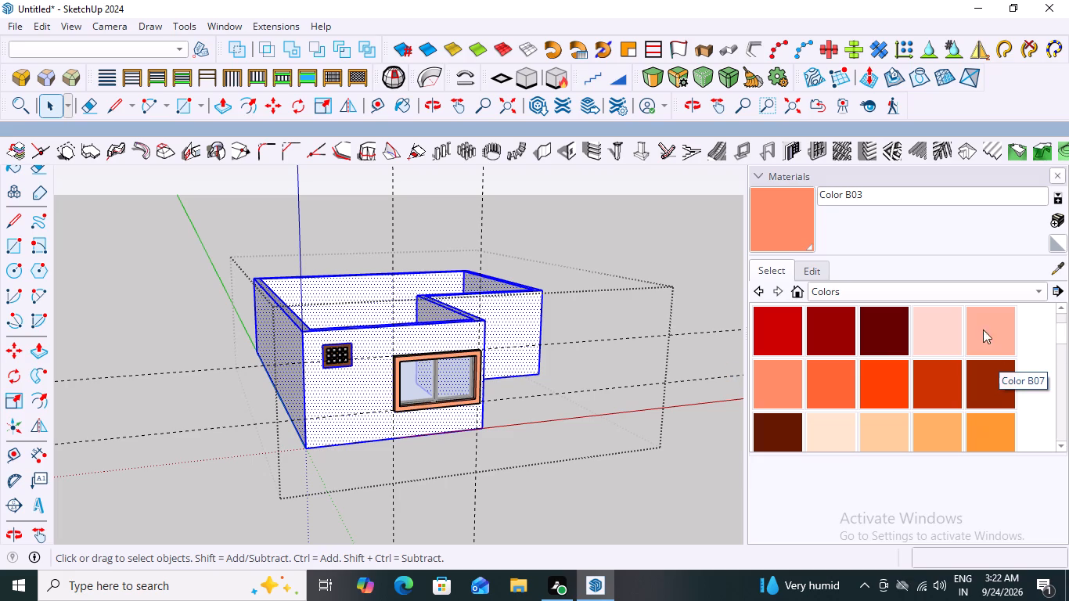
Look through the Brick, Cladding and Siding, Stone and Tile collections for a suitable wall material.
{"action": "left_click", "coordinate": [1038, 293]}
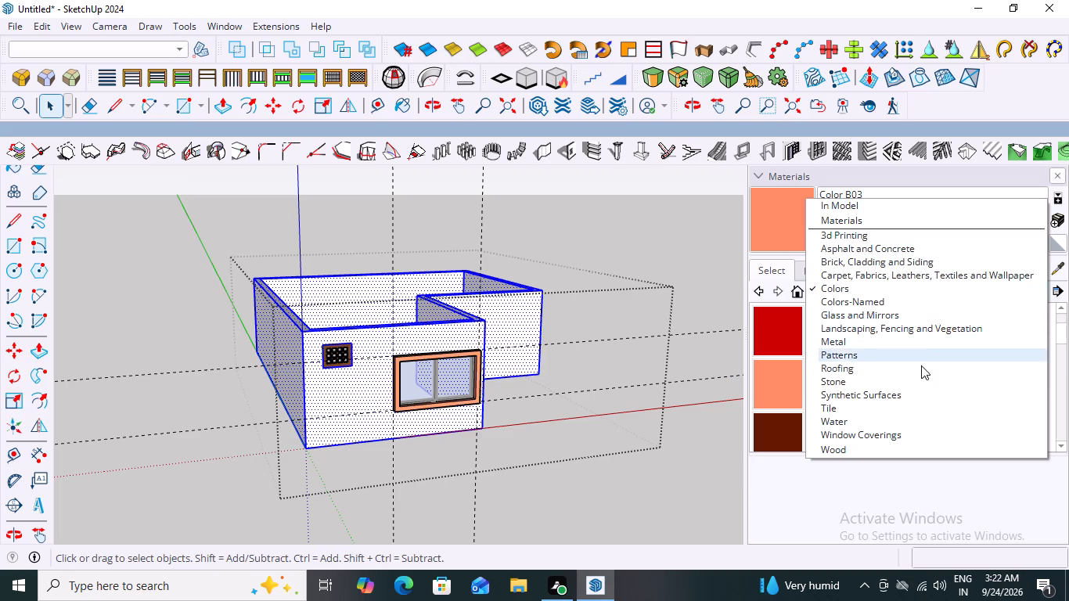
{"action": "scroll", "coordinate": [889, 372], "scroll_direction": "up", "scroll_amount": 1}
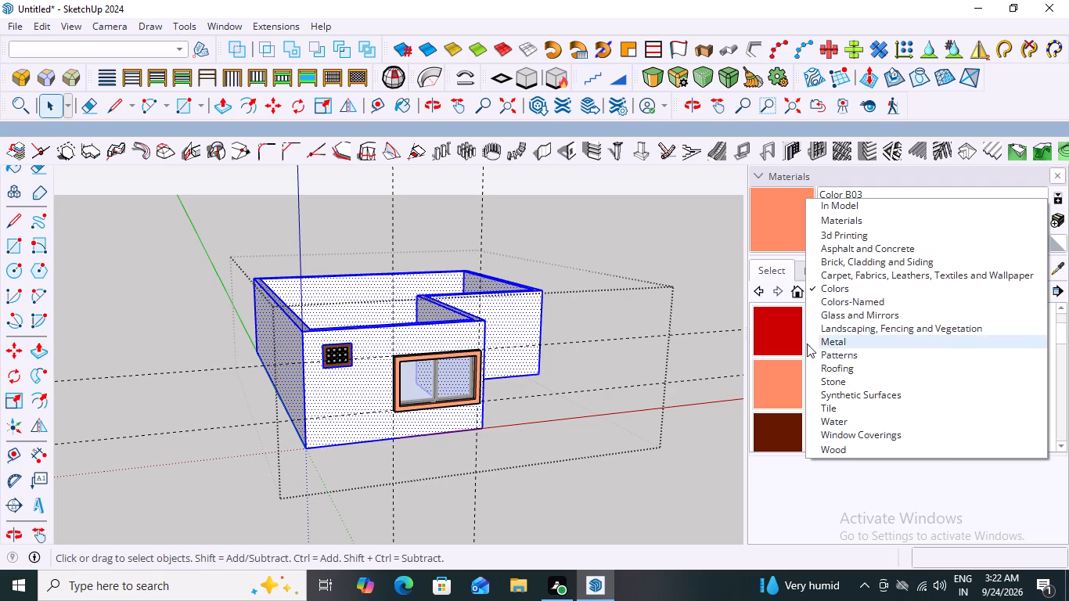
{"action": "left_click", "coordinate": [851, 261]}
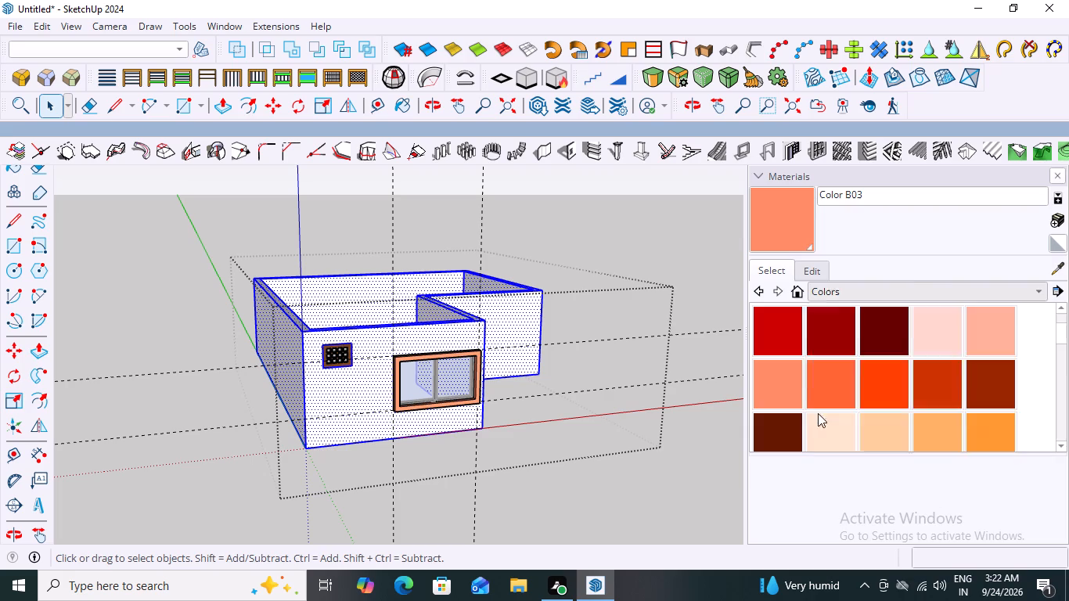
{"action": "scroll", "coordinate": [818, 413], "scroll_direction": "down", "scroll_amount": 3}
{"action": "scroll", "coordinate": [825, 424], "scroll_direction": "up", "scroll_amount": 9}
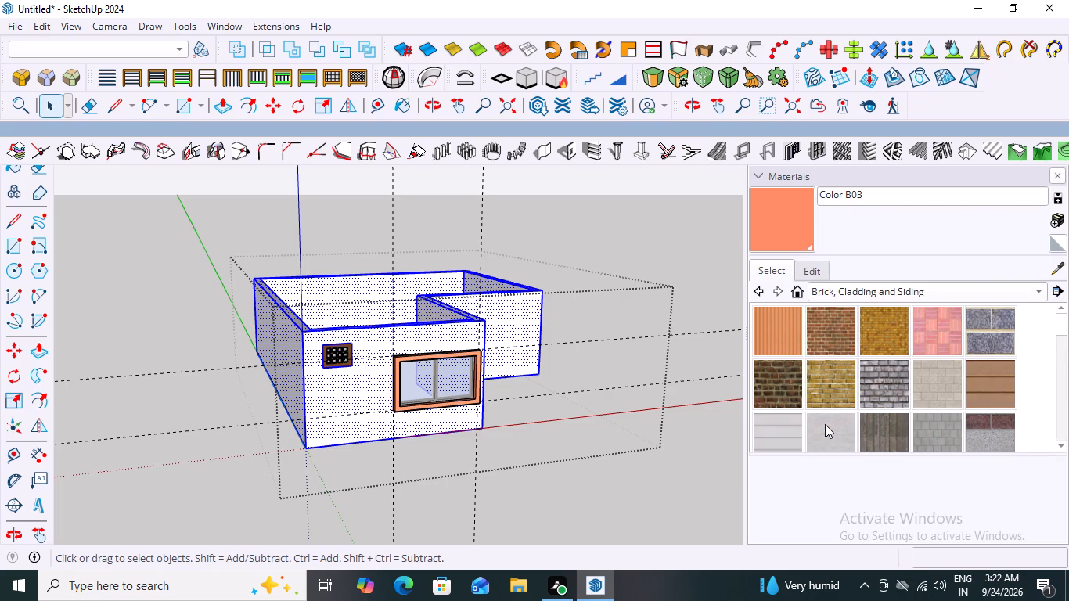
{"action": "scroll", "coordinate": [825, 424], "scroll_direction": "down", "scroll_amount": 3}
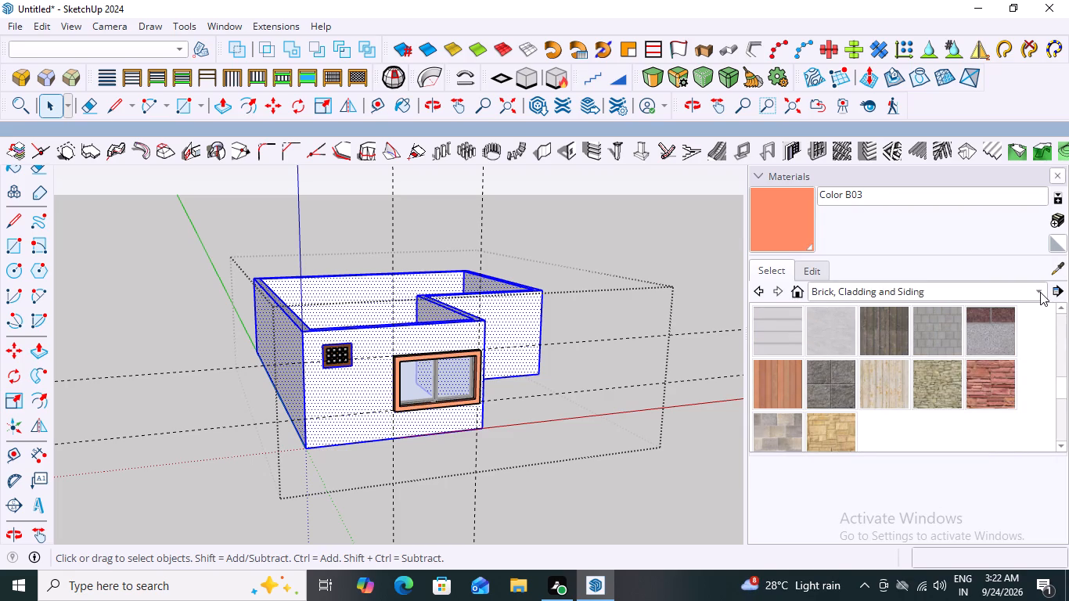
{"action": "left_click", "coordinate": [1040, 292]}
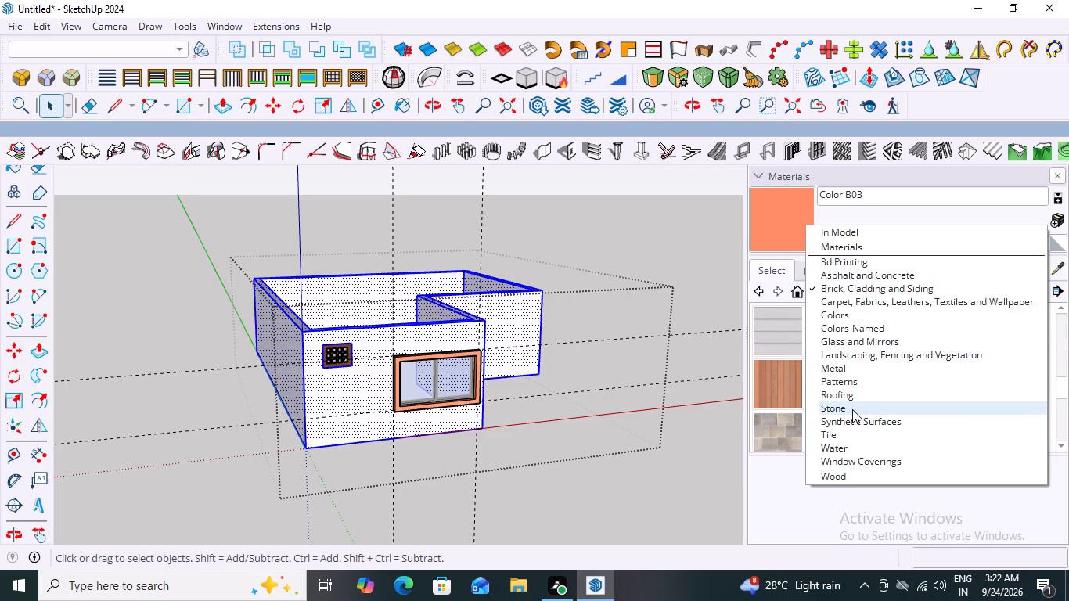
{"action": "left_click", "coordinate": [852, 409]}
{"action": "scroll", "coordinate": [884, 390], "scroll_direction": "down", "scroll_amount": 3}
{"action": "scroll", "coordinate": [884, 390], "scroll_direction": "up", "scroll_amount": 7}
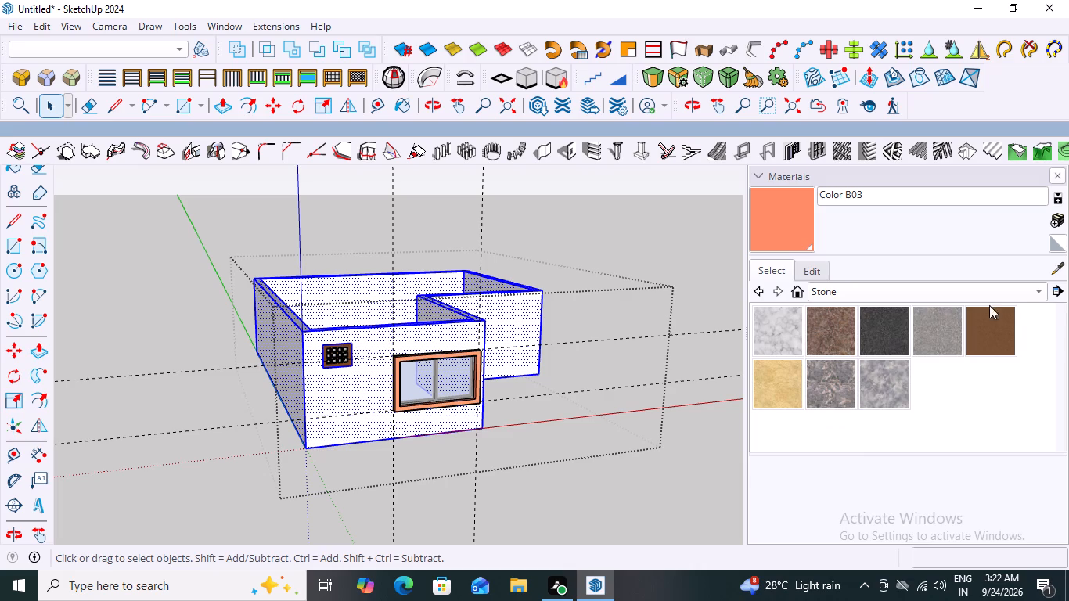
{"action": "left_click", "coordinate": [1042, 290]}
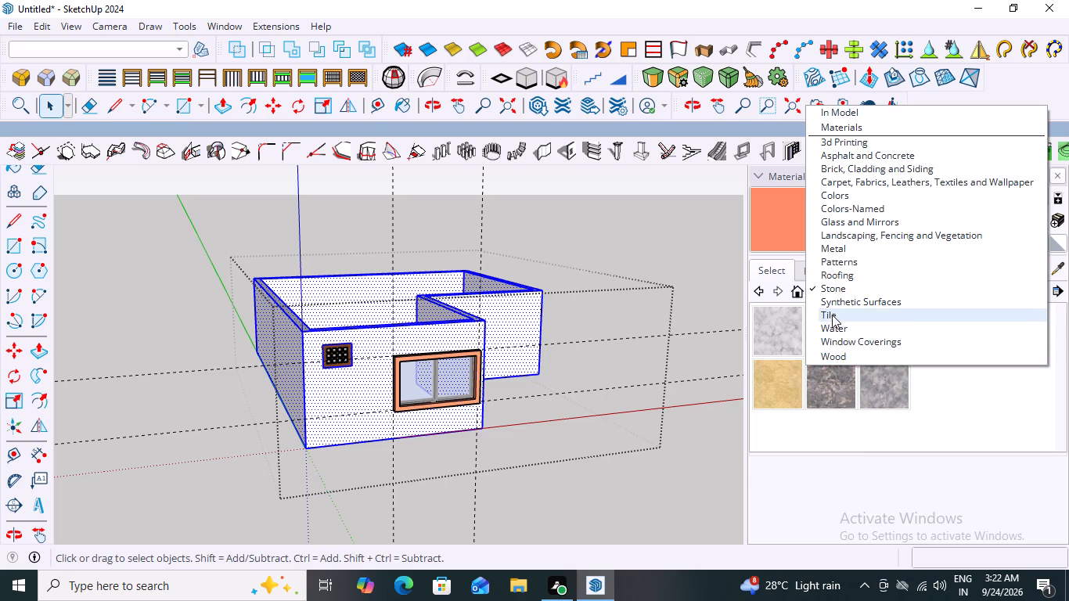
{"action": "left_click", "coordinate": [833, 313]}
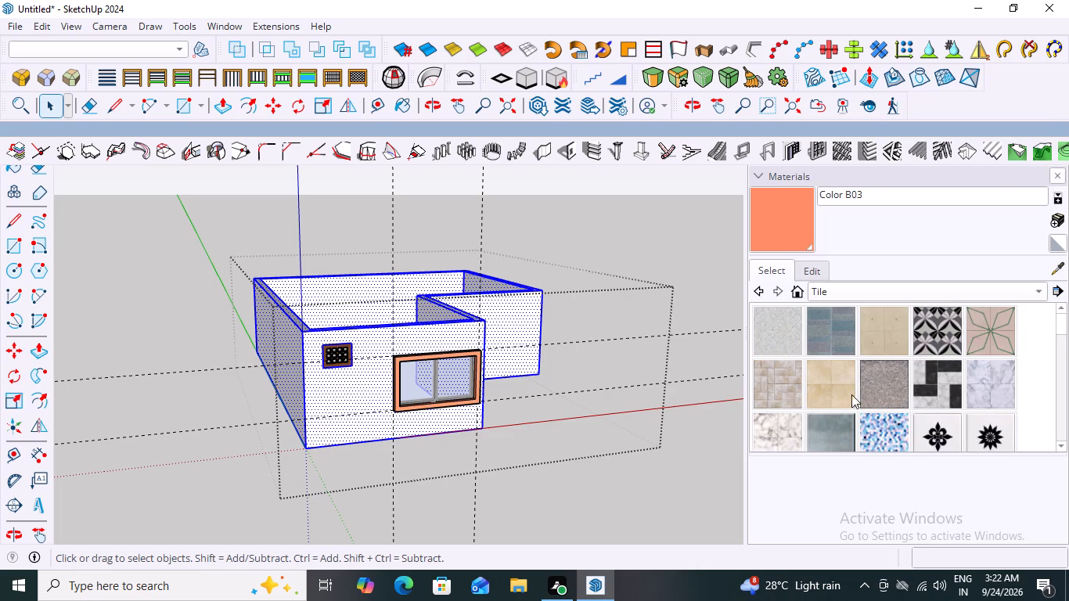
{"action": "scroll", "coordinate": [848, 403], "scroll_direction": "down", "scroll_amount": 9}
{"action": "scroll", "coordinate": [850, 401], "scroll_direction": "up", "scroll_amount": 3}
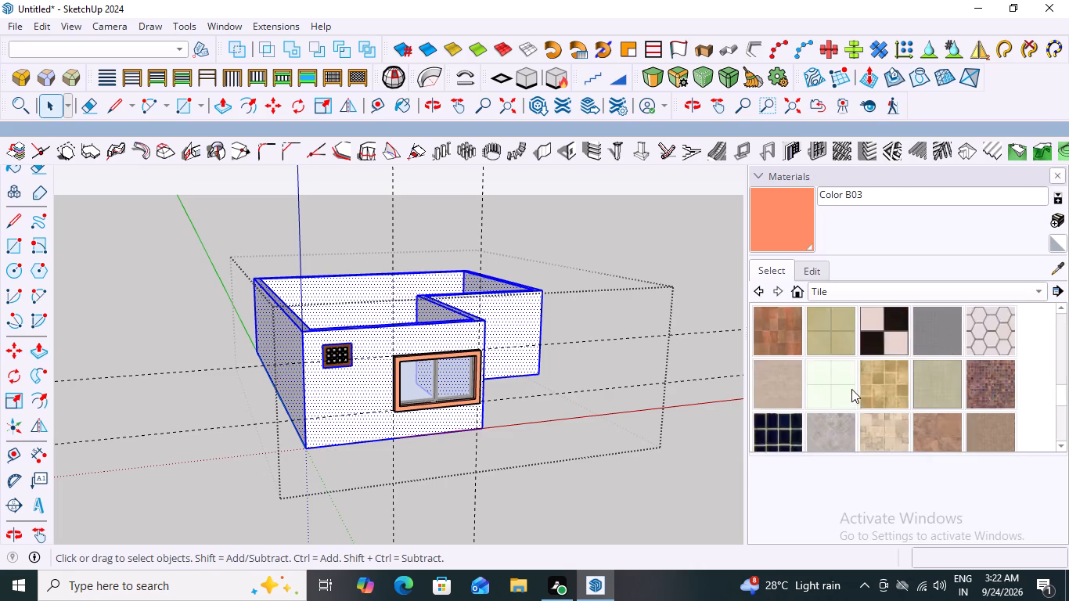
{"action": "scroll", "coordinate": [851, 389], "scroll_direction": "up", "scroll_amount": 11}
{"action": "scroll", "coordinate": [854, 382], "scroll_direction": "down", "scroll_amount": 11}
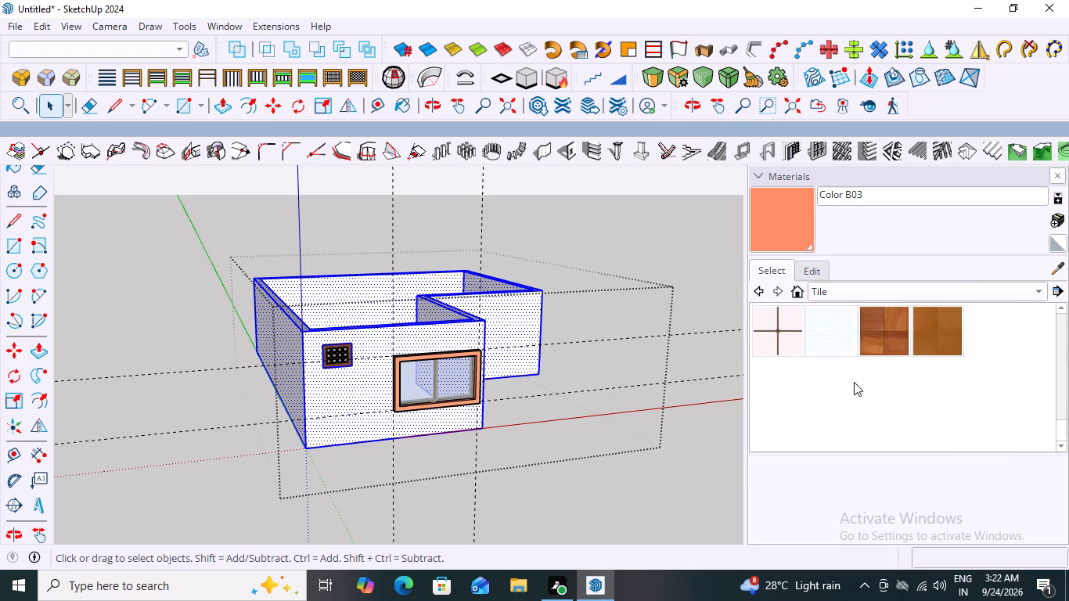
{"action": "scroll", "coordinate": [854, 382], "scroll_direction": "up", "scroll_amount": 11}
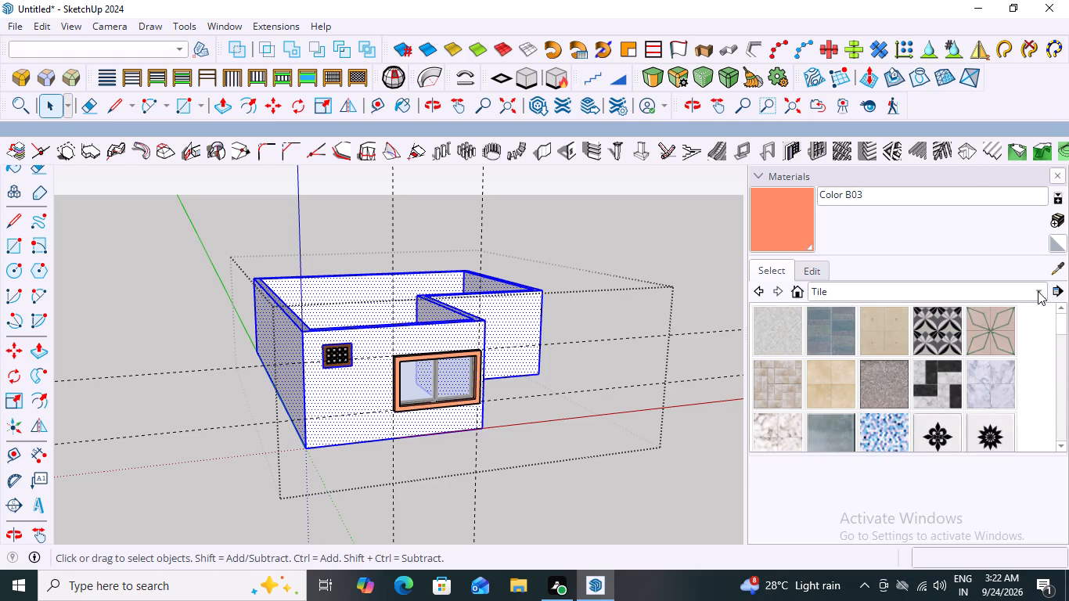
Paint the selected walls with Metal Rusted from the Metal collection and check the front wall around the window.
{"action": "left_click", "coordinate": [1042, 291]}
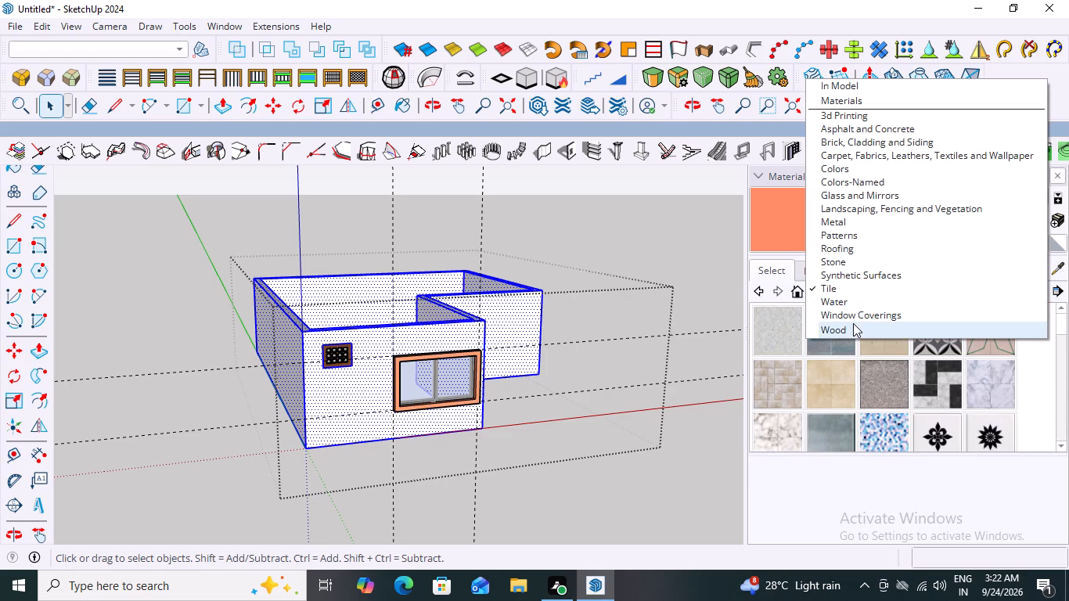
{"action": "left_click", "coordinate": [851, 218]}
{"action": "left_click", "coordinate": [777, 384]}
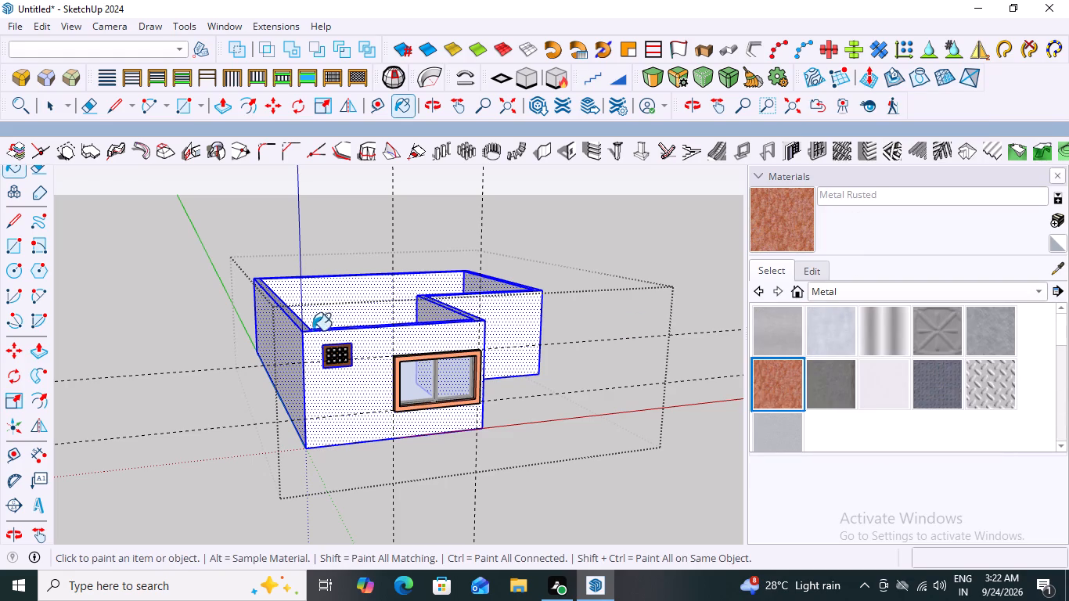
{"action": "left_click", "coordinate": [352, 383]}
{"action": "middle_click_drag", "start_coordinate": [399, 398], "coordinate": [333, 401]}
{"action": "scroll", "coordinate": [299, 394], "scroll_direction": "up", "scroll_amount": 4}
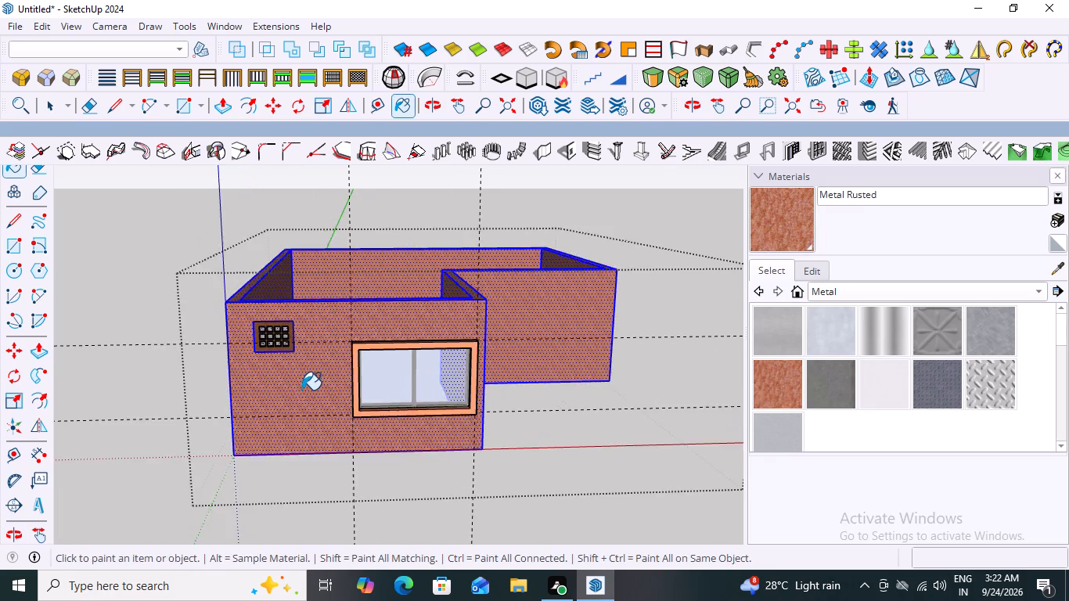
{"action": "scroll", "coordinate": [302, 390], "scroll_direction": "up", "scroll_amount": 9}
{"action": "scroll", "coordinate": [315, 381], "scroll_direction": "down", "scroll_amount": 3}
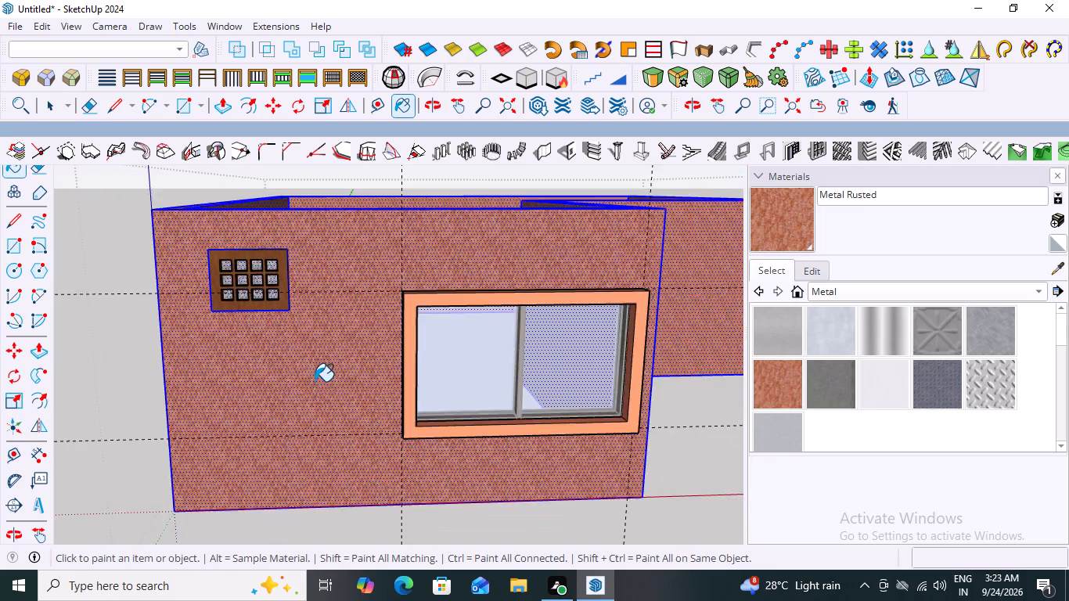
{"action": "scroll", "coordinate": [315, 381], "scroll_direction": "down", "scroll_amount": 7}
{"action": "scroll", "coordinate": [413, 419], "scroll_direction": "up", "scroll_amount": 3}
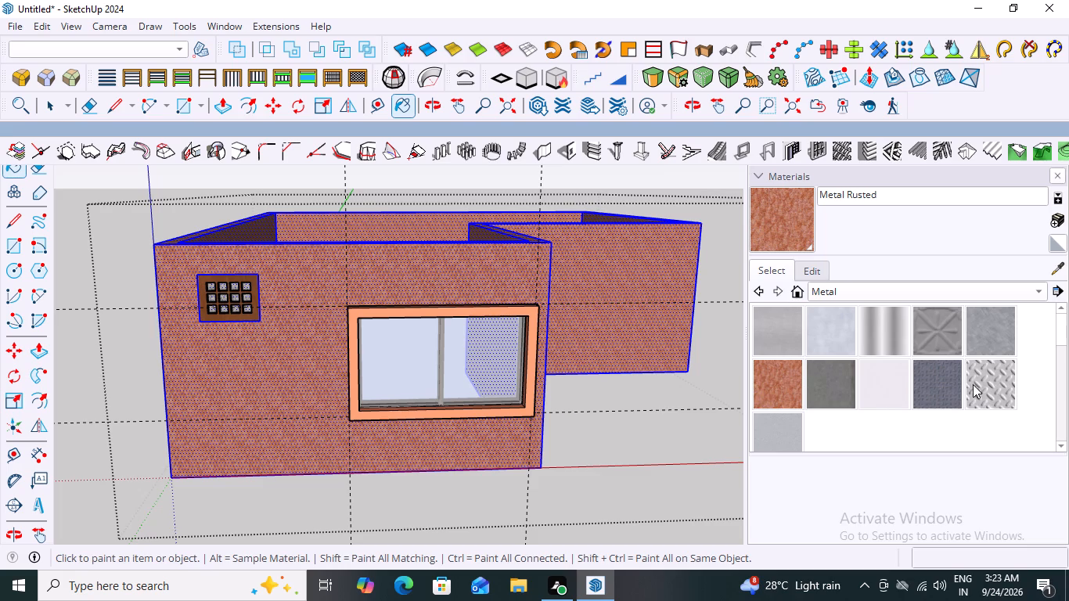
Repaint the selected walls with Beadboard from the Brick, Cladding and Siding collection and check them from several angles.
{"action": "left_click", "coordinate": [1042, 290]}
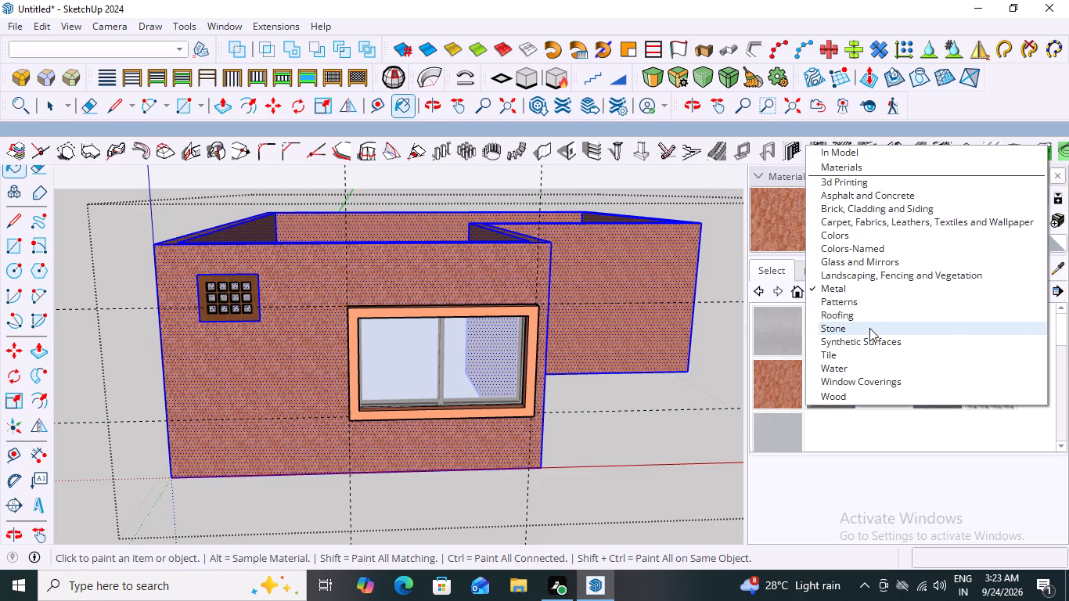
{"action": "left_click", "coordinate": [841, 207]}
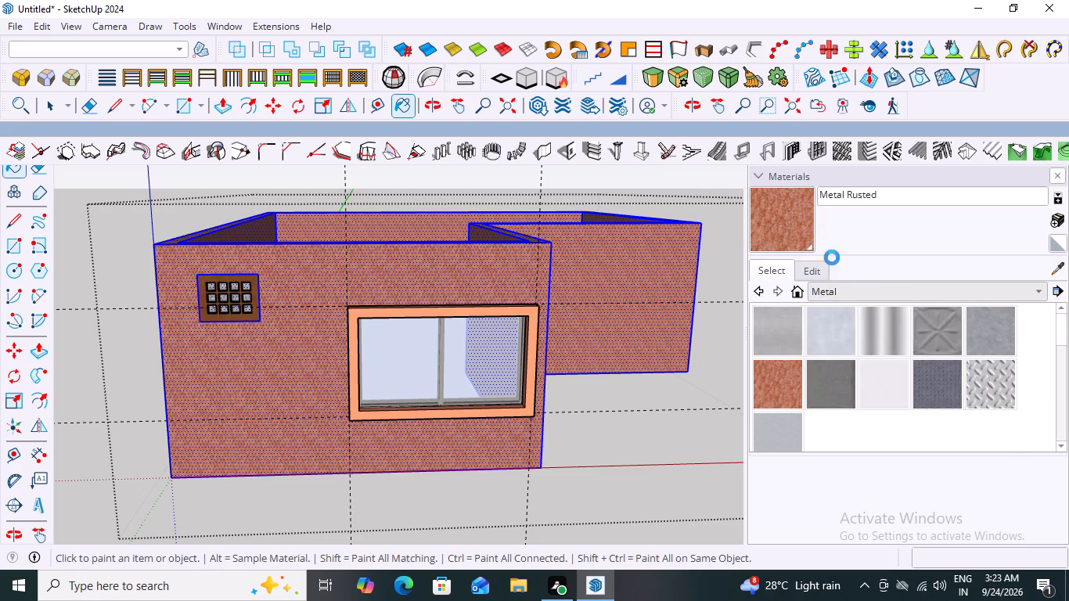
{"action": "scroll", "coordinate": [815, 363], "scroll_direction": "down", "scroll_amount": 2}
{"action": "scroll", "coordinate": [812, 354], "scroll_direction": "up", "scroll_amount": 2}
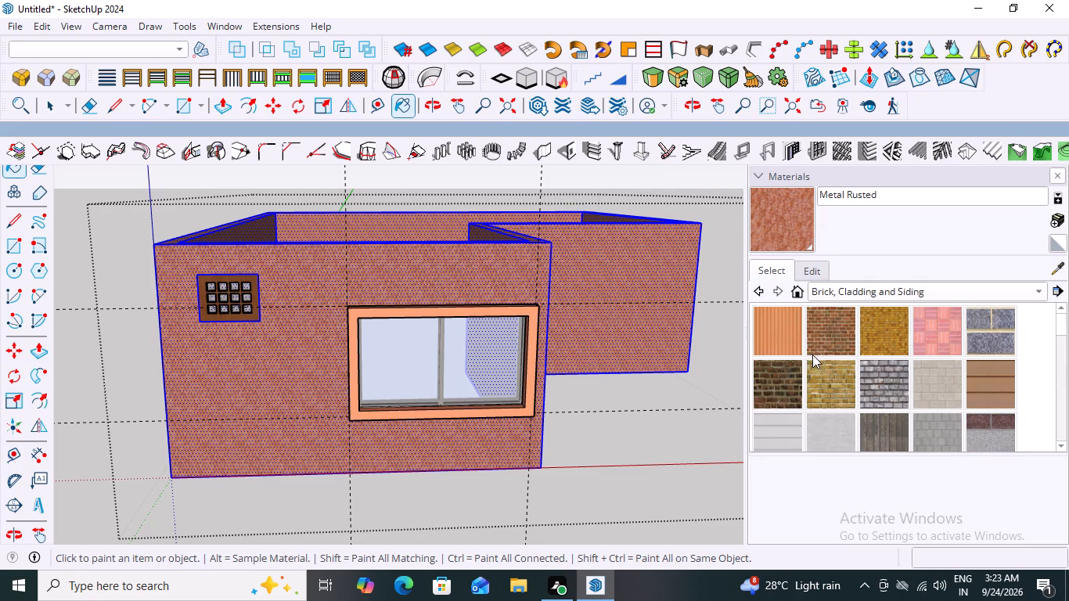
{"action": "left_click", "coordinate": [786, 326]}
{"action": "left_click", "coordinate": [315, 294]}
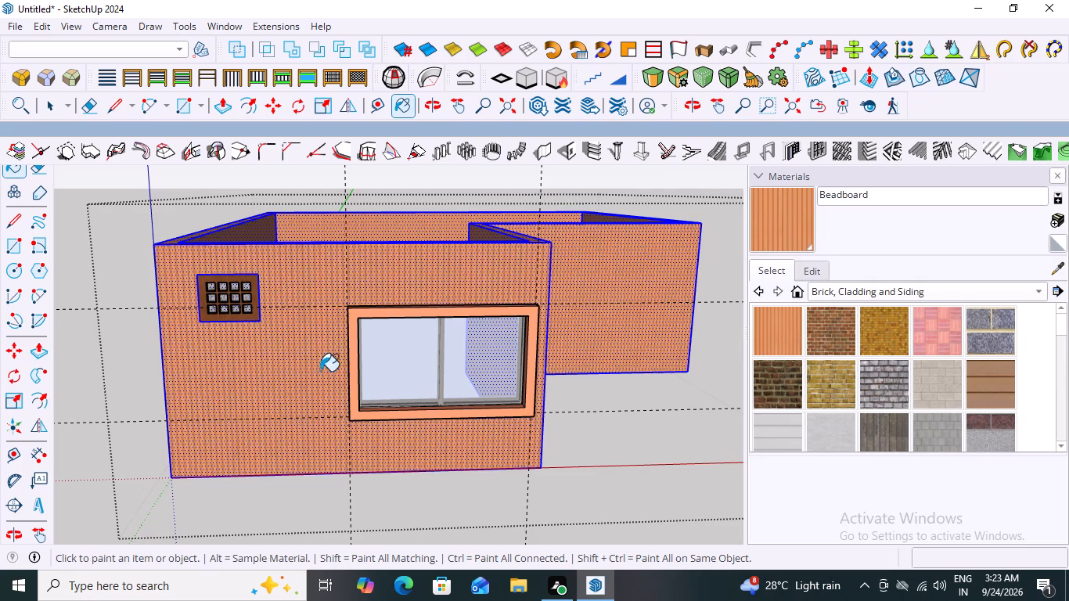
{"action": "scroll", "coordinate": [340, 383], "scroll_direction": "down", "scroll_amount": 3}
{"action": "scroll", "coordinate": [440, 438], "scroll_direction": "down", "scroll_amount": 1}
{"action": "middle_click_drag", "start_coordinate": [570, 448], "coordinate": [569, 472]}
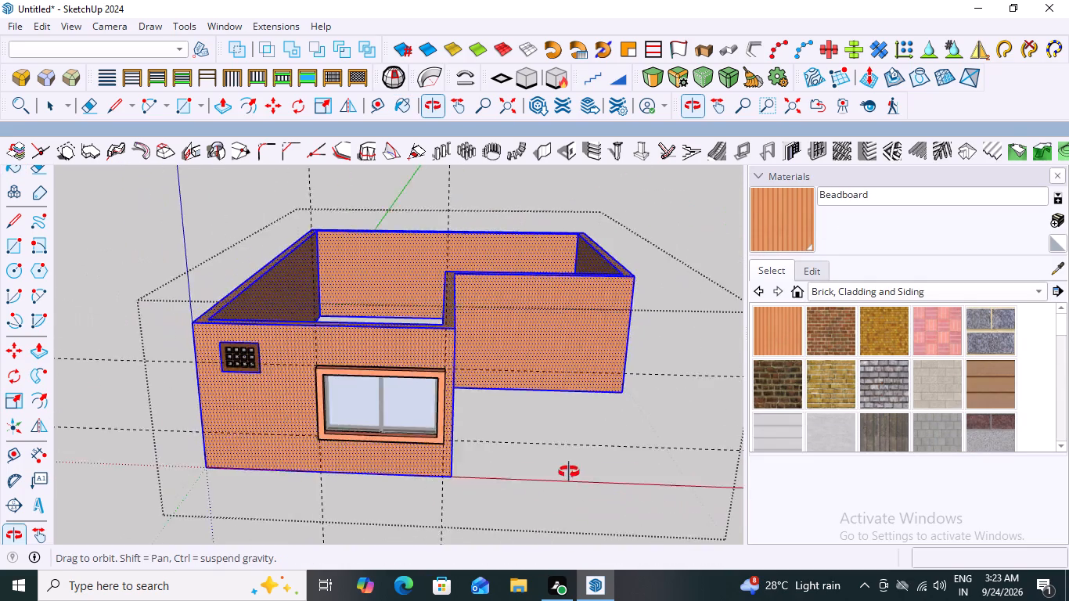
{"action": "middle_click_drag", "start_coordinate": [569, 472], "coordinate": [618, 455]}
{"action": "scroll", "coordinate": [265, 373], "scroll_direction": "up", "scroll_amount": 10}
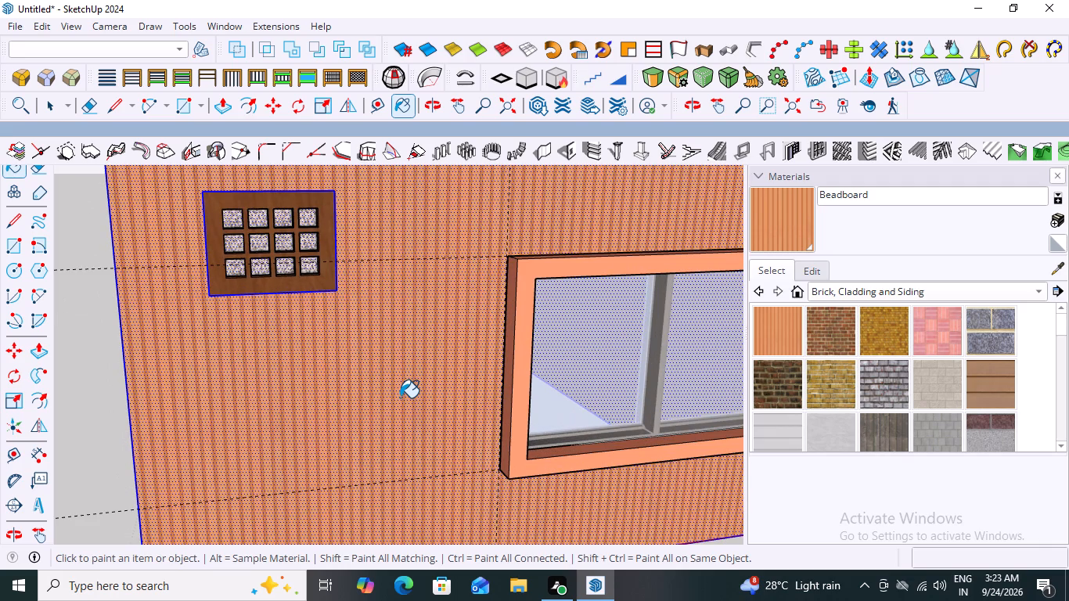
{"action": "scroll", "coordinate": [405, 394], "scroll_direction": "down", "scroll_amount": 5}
Look further through the Brick, Cladding and Siding collection and repaint the selected walls with Modern Siding.
{"action": "scroll", "coordinate": [826, 417], "scroll_direction": "down", "scroll_amount": 3}
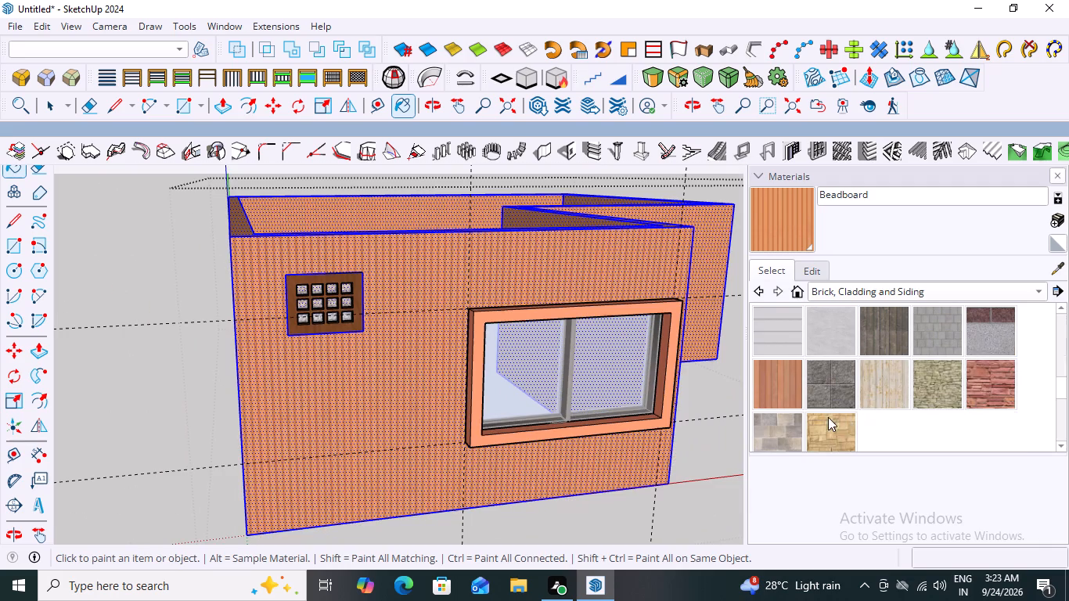
{"action": "scroll", "coordinate": [850, 416], "scroll_direction": "up", "scroll_amount": 6}
{"action": "scroll", "coordinate": [850, 416], "scroll_direction": "down", "scroll_amount": 3}
{"action": "left_click", "coordinate": [766, 395]}
{"action": "left_click", "coordinate": [413, 381]}
{"action": "scroll", "coordinate": [495, 416], "scroll_direction": "down", "scroll_amount": 3}
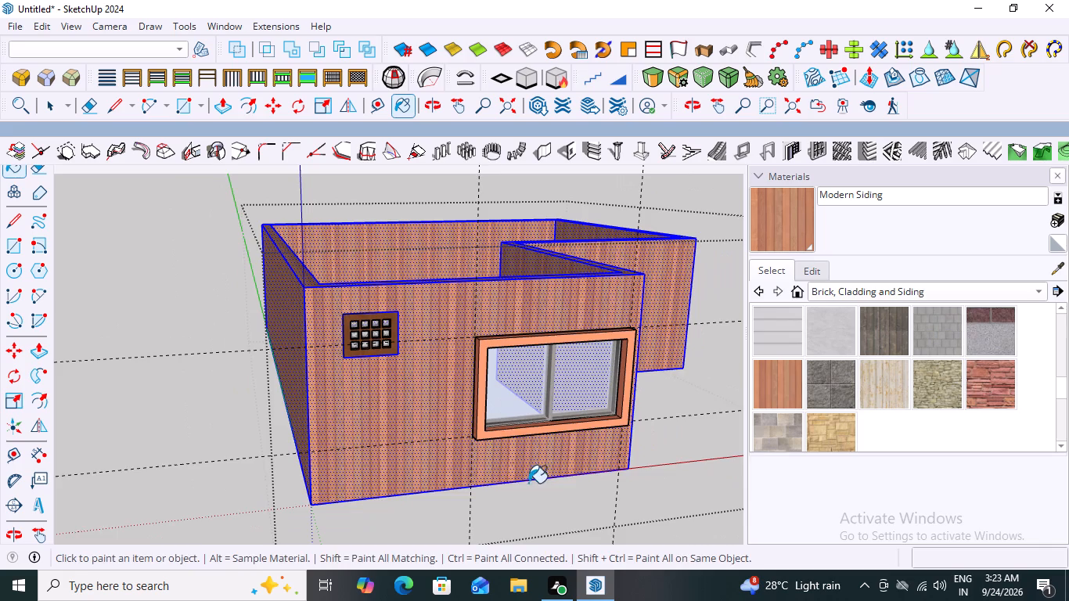
Clear the selection and examine the Modern Siding walls and the front window from several angles.
{"action": "middle_click_drag", "start_coordinate": [498, 480], "coordinate": [598, 471]}
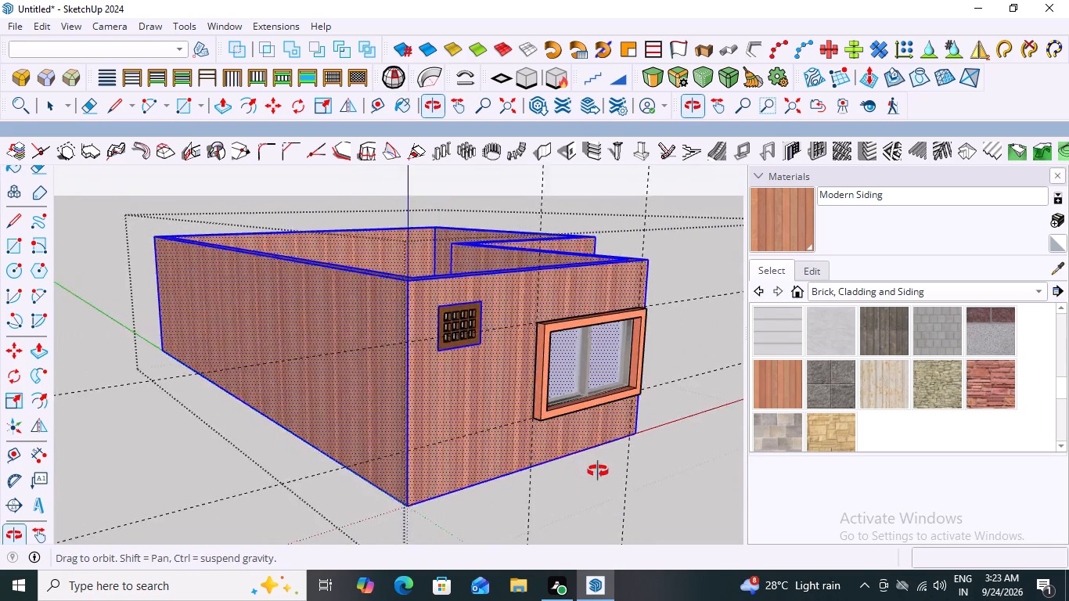
{"action": "middle_click_drag", "start_coordinate": [598, 471], "coordinate": [370, 455]}
{"action": "scroll", "coordinate": [454, 470], "scroll_direction": "up", "scroll_amount": 2}
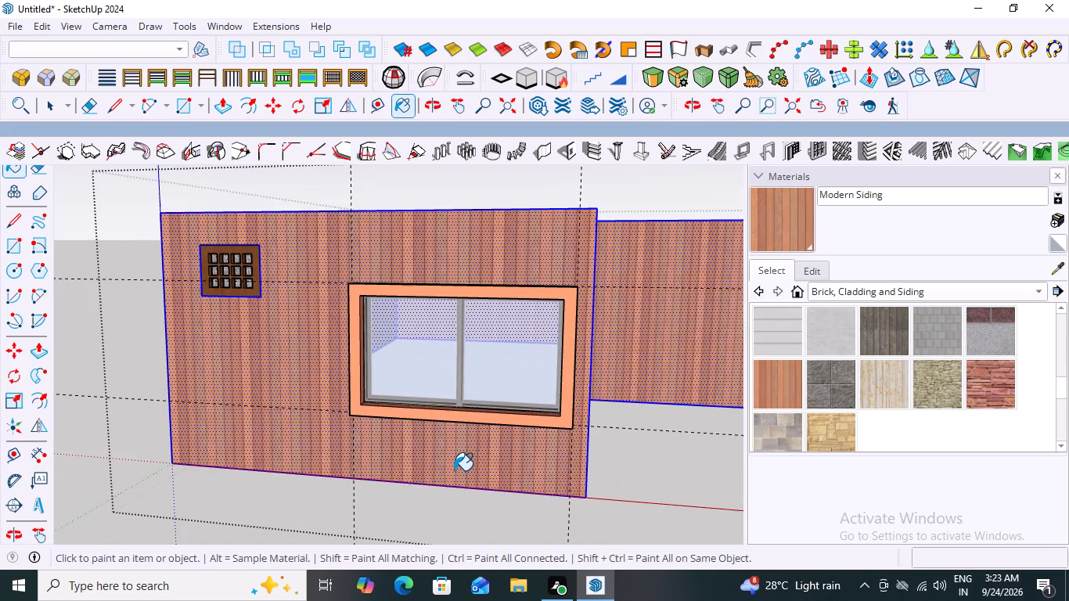
{"action": "key", "text": "space"}
{"action": "double_click", "coordinate": [617, 448]}
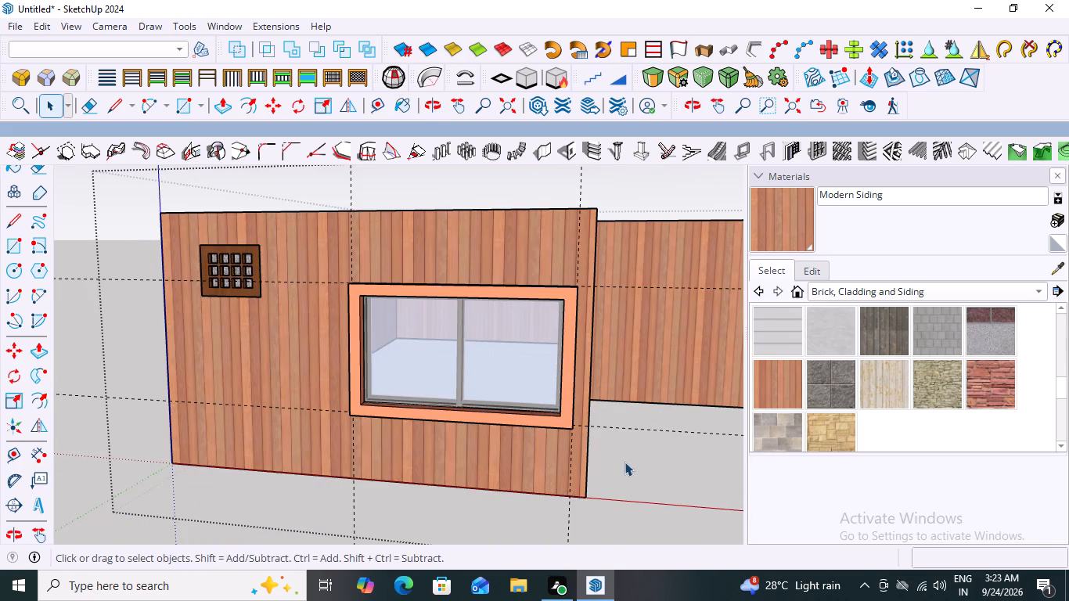
{"action": "middle_click_drag", "start_coordinate": [647, 471], "coordinate": [684, 488]}
{"action": "scroll", "coordinate": [696, 473], "scroll_direction": "down", "scroll_amount": 6}
{"action": "middle_click_drag", "start_coordinate": [667, 467], "coordinate": [610, 449]}
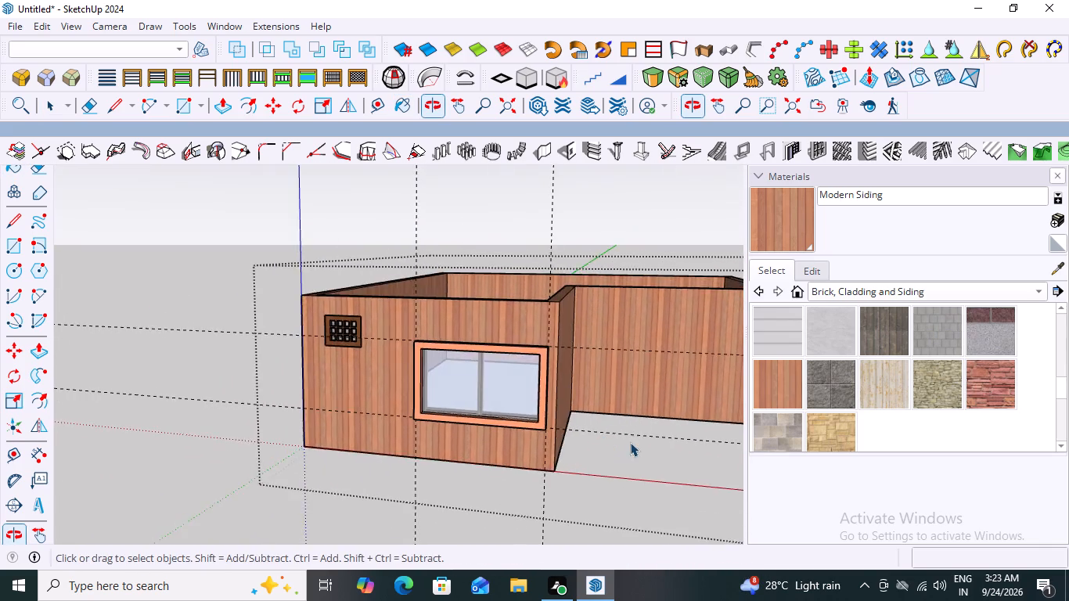
{"action": "scroll", "coordinate": [642, 437], "scroll_direction": "down", "scroll_amount": 9}
{"action": "middle_click_drag", "start_coordinate": [654, 446], "coordinate": [706, 459]}
{"action": "scroll", "coordinate": [596, 428], "scroll_direction": "up", "scroll_amount": 6}
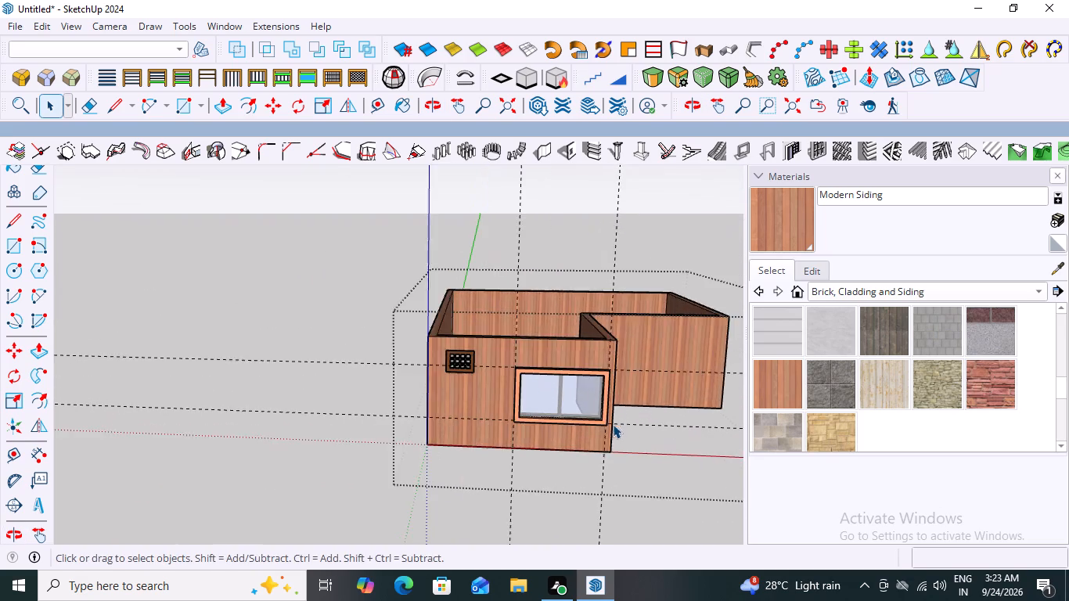
{"action": "scroll", "coordinate": [613, 424], "scroll_direction": "up", "scroll_amount": 6}
{"action": "middle_click_drag", "start_coordinate": [678, 411], "coordinate": [718, 388]}
{"action": "scroll", "coordinate": [711, 392], "scroll_direction": "up", "scroll_amount": 1}
{"action": "scroll", "coordinate": [642, 398], "scroll_direction": "down", "scroll_amount": 2}
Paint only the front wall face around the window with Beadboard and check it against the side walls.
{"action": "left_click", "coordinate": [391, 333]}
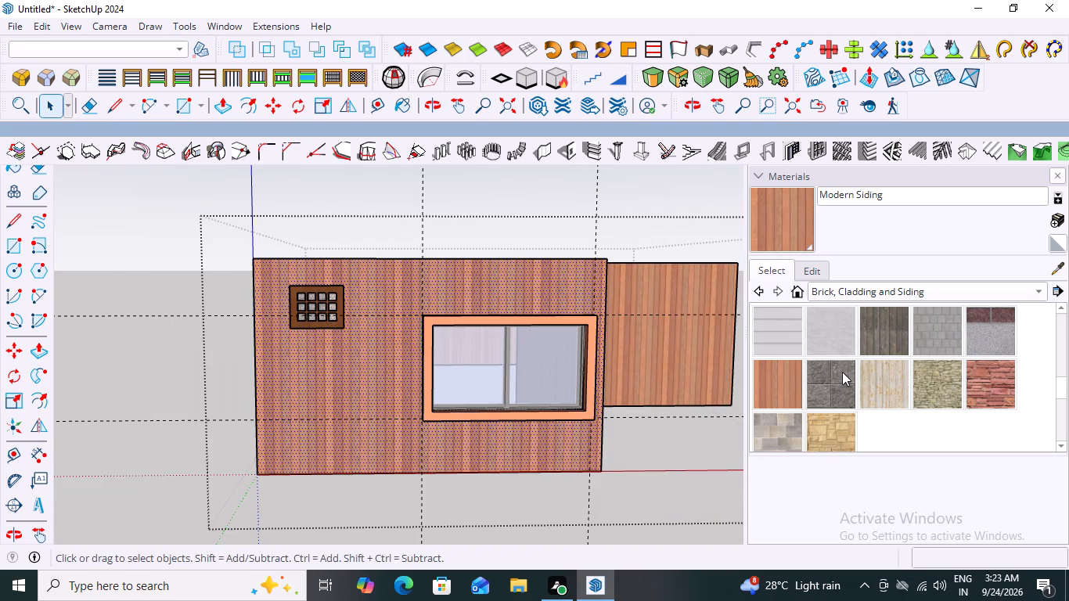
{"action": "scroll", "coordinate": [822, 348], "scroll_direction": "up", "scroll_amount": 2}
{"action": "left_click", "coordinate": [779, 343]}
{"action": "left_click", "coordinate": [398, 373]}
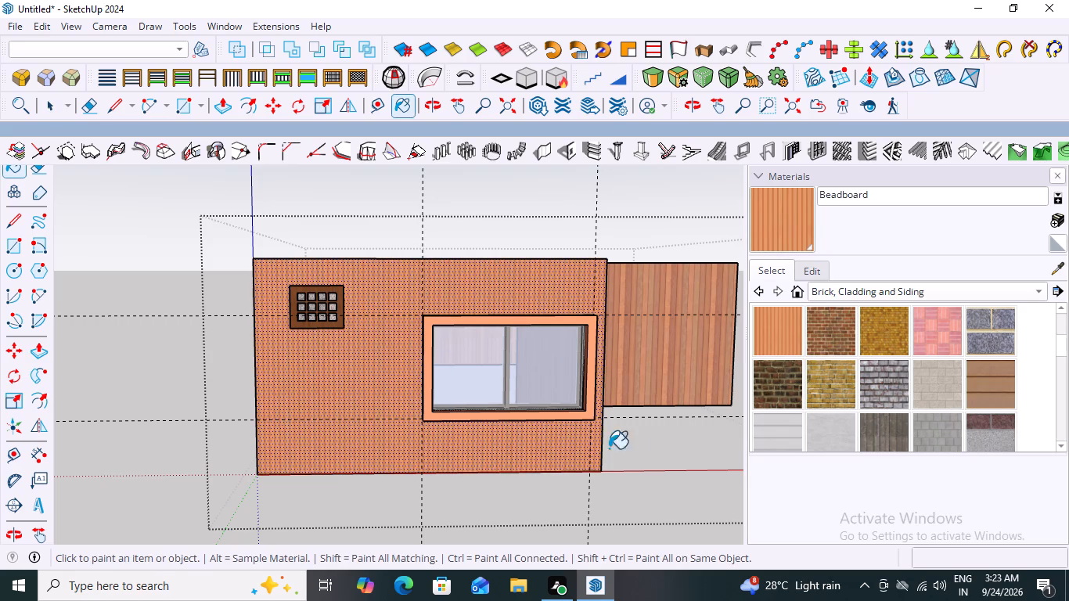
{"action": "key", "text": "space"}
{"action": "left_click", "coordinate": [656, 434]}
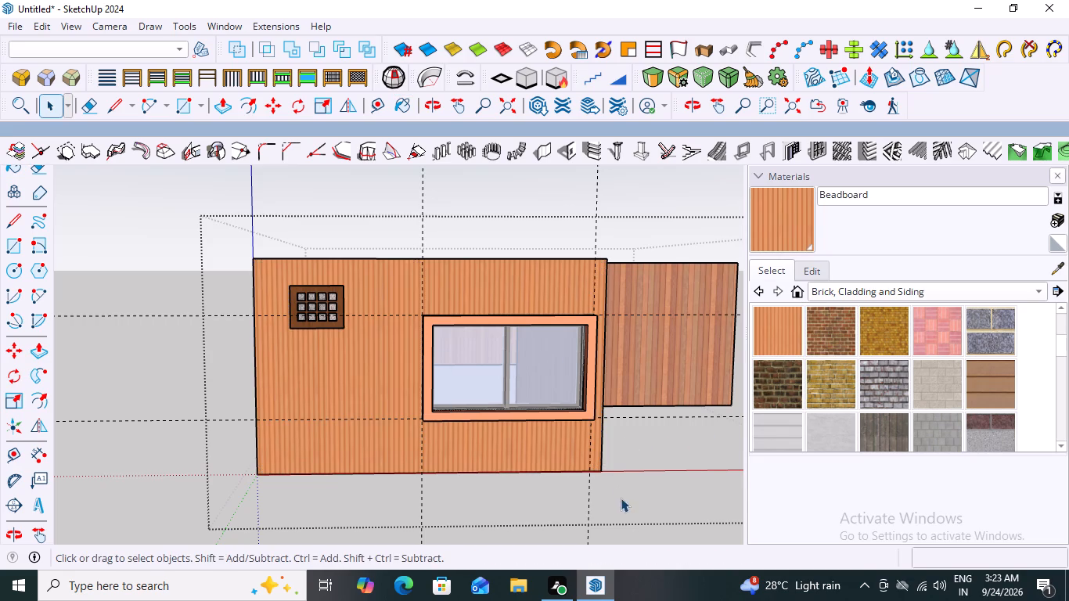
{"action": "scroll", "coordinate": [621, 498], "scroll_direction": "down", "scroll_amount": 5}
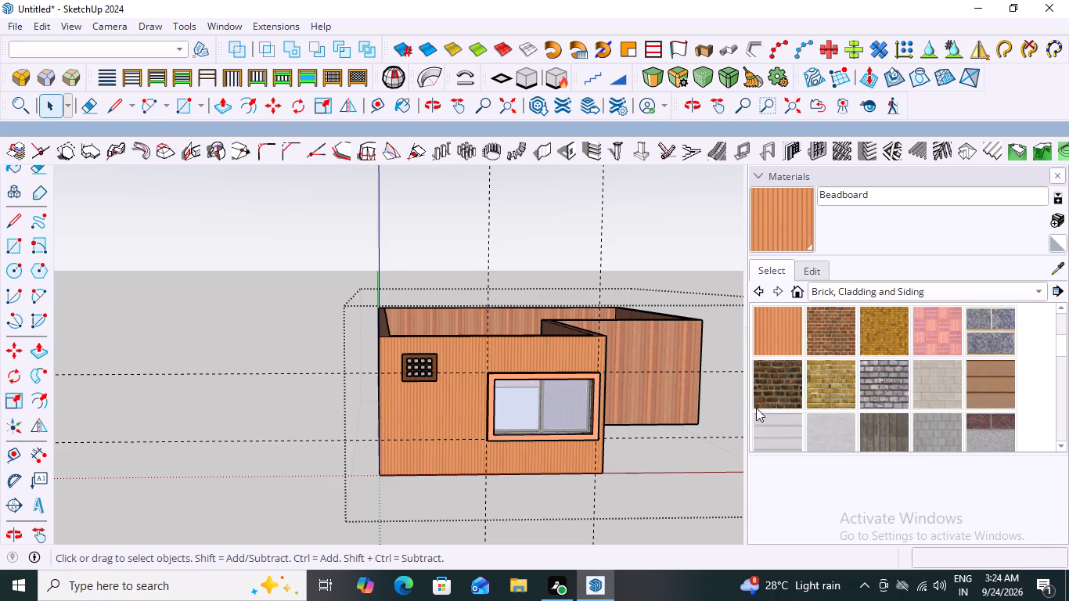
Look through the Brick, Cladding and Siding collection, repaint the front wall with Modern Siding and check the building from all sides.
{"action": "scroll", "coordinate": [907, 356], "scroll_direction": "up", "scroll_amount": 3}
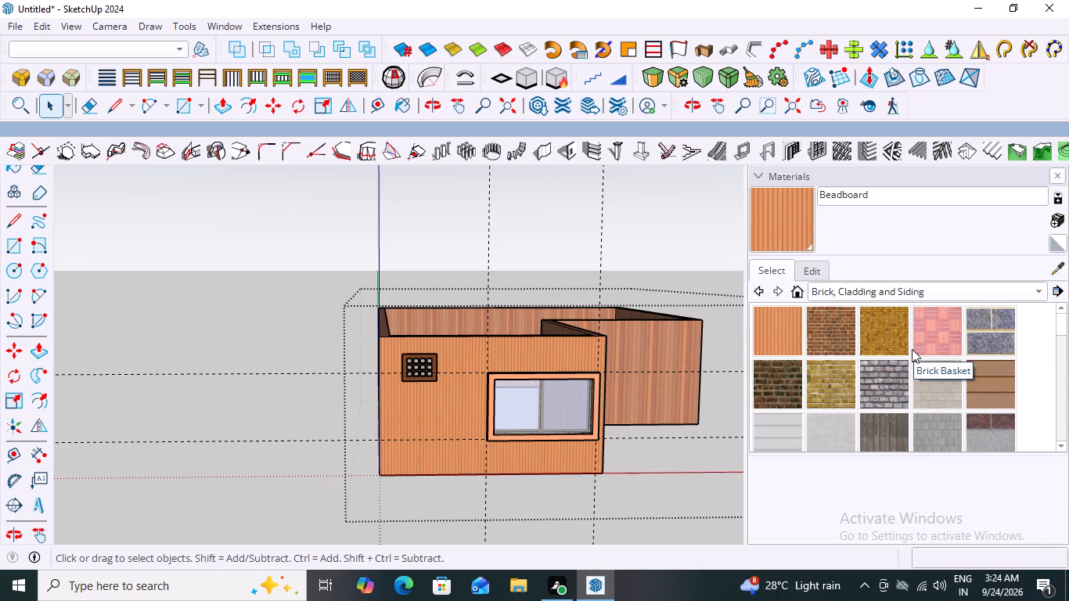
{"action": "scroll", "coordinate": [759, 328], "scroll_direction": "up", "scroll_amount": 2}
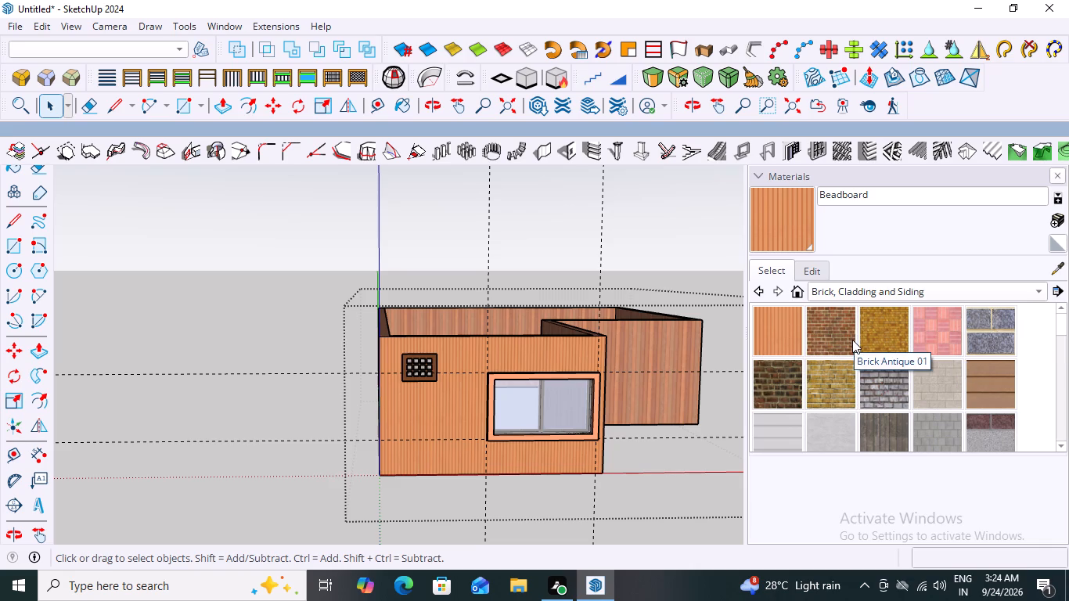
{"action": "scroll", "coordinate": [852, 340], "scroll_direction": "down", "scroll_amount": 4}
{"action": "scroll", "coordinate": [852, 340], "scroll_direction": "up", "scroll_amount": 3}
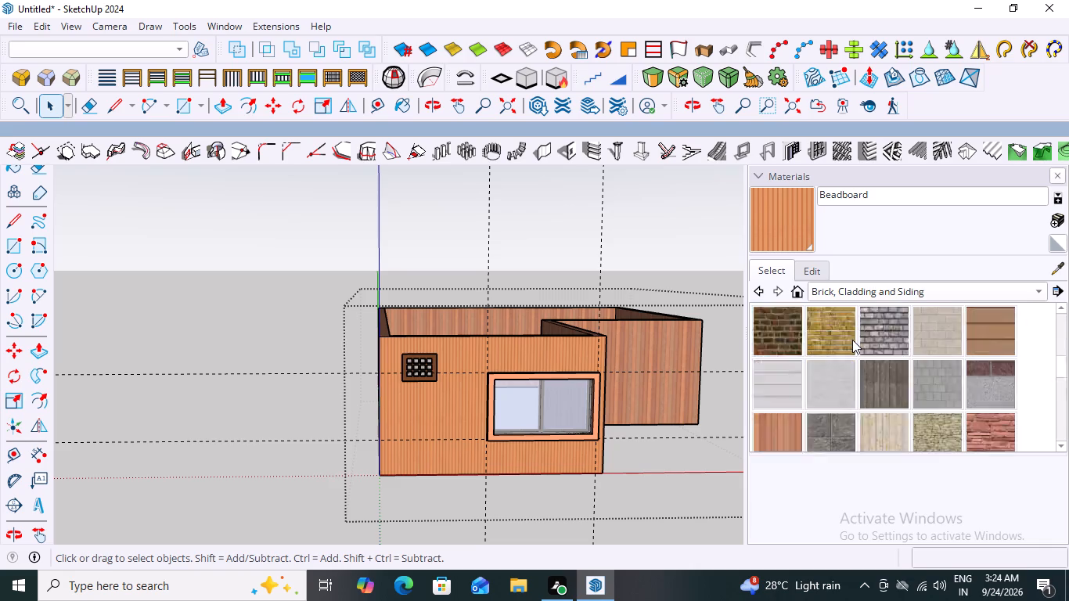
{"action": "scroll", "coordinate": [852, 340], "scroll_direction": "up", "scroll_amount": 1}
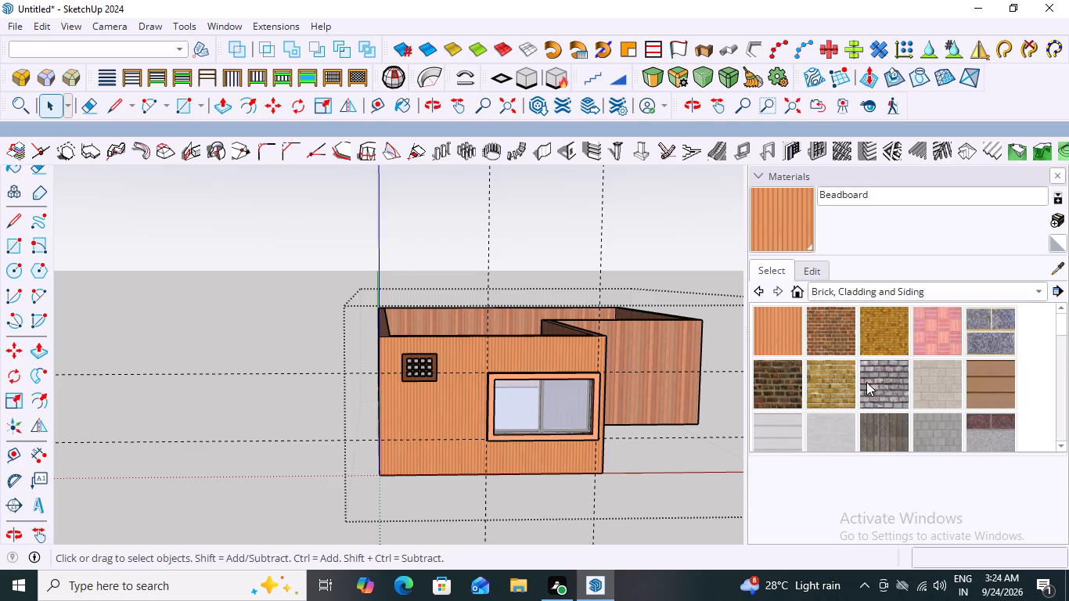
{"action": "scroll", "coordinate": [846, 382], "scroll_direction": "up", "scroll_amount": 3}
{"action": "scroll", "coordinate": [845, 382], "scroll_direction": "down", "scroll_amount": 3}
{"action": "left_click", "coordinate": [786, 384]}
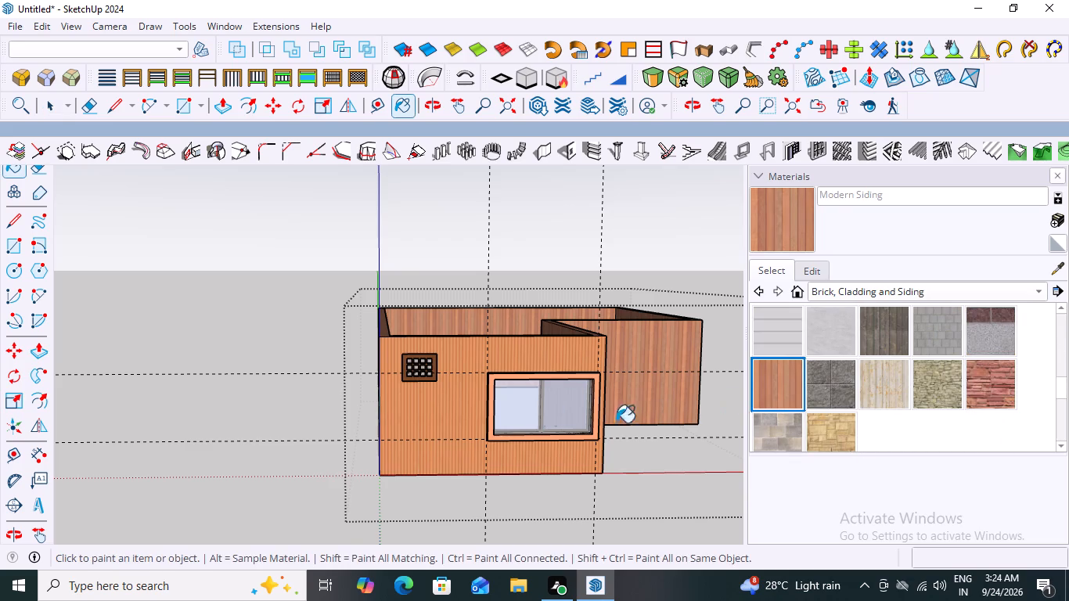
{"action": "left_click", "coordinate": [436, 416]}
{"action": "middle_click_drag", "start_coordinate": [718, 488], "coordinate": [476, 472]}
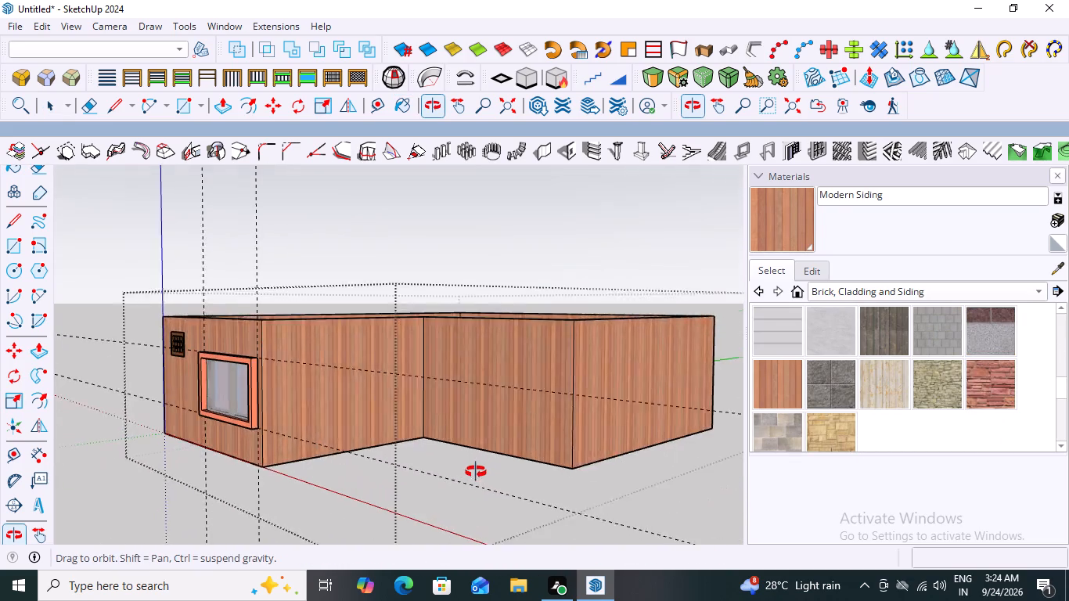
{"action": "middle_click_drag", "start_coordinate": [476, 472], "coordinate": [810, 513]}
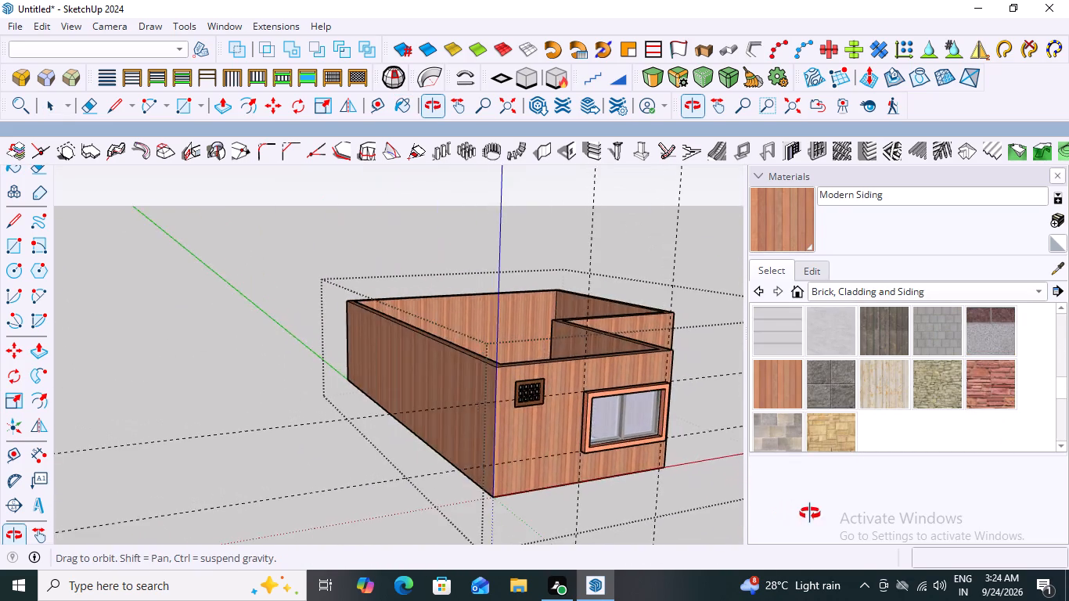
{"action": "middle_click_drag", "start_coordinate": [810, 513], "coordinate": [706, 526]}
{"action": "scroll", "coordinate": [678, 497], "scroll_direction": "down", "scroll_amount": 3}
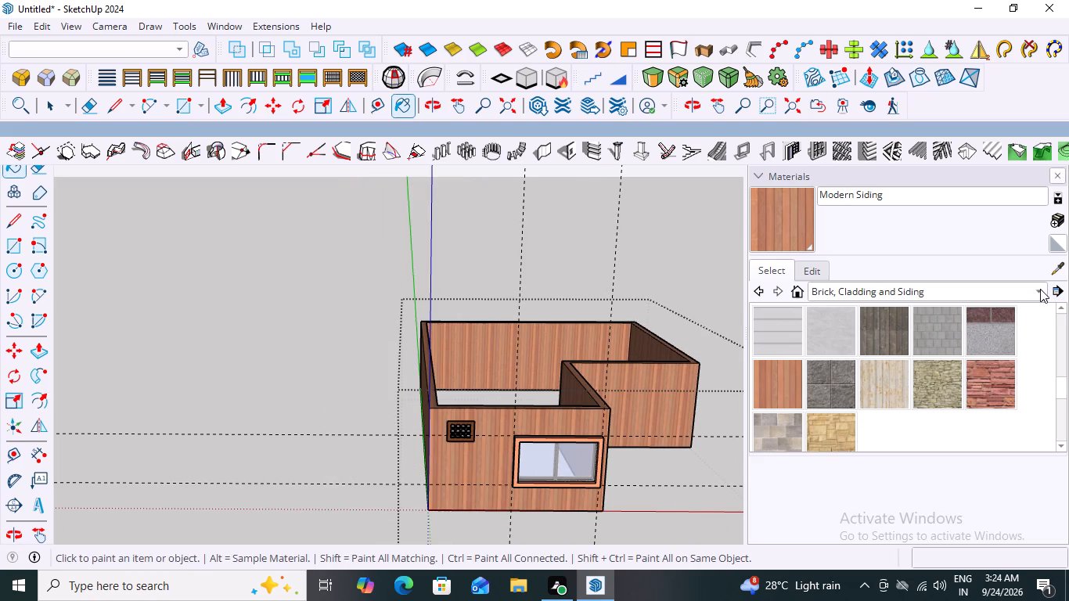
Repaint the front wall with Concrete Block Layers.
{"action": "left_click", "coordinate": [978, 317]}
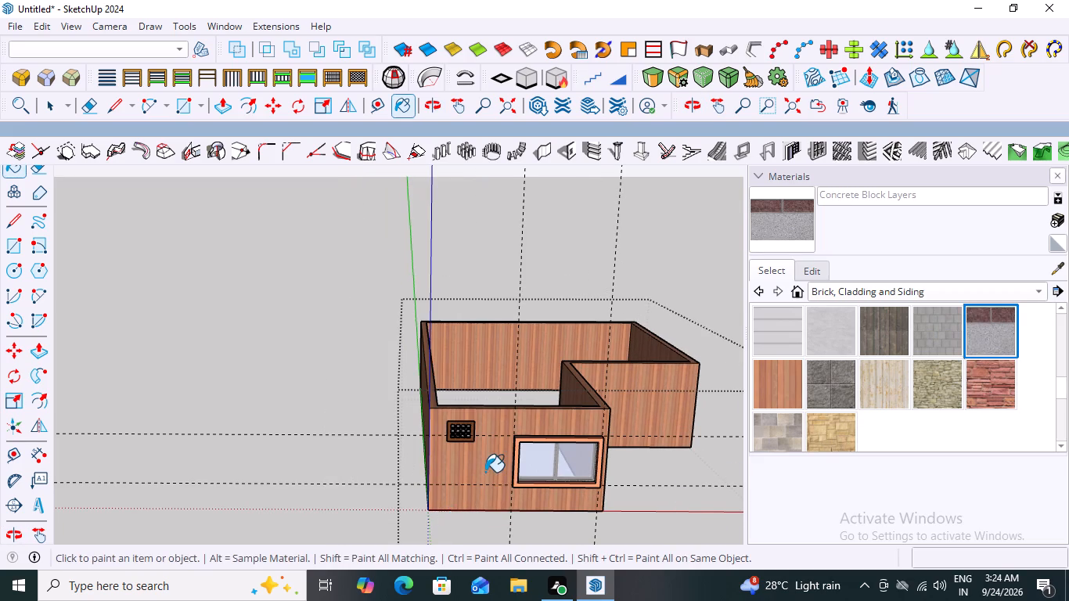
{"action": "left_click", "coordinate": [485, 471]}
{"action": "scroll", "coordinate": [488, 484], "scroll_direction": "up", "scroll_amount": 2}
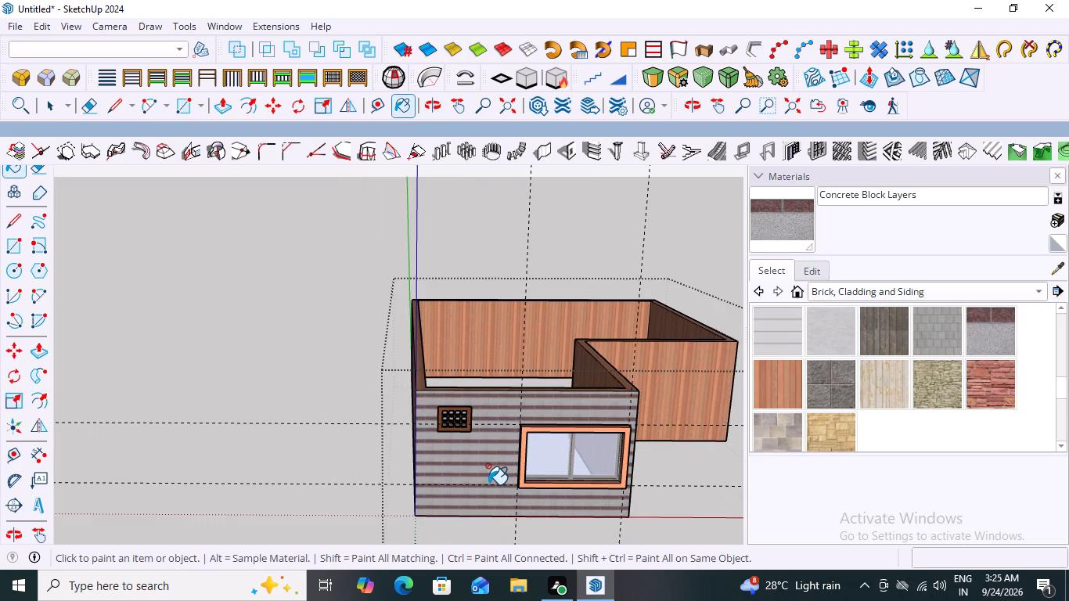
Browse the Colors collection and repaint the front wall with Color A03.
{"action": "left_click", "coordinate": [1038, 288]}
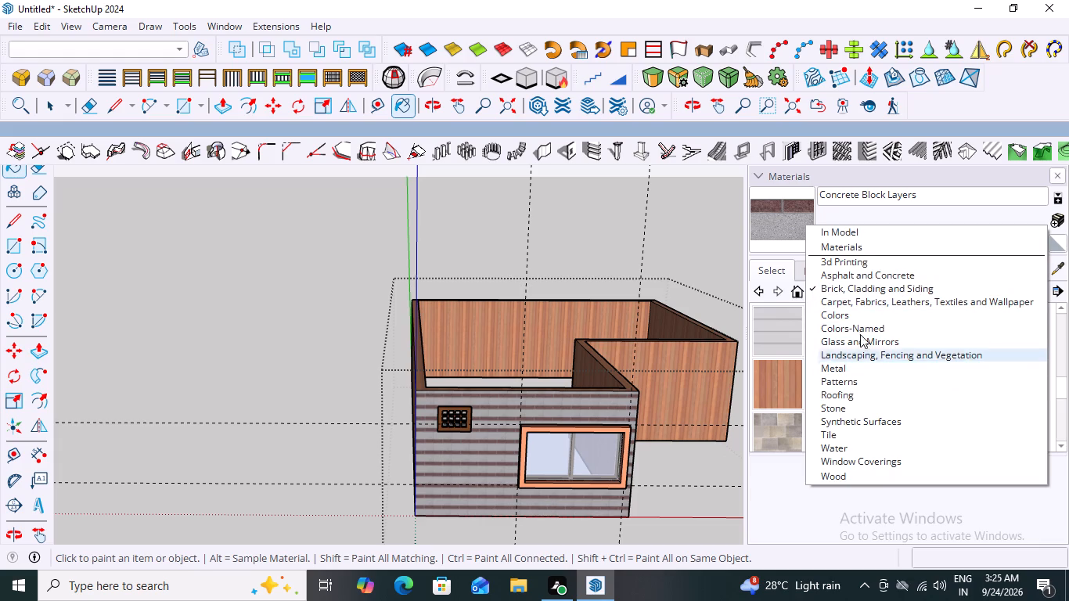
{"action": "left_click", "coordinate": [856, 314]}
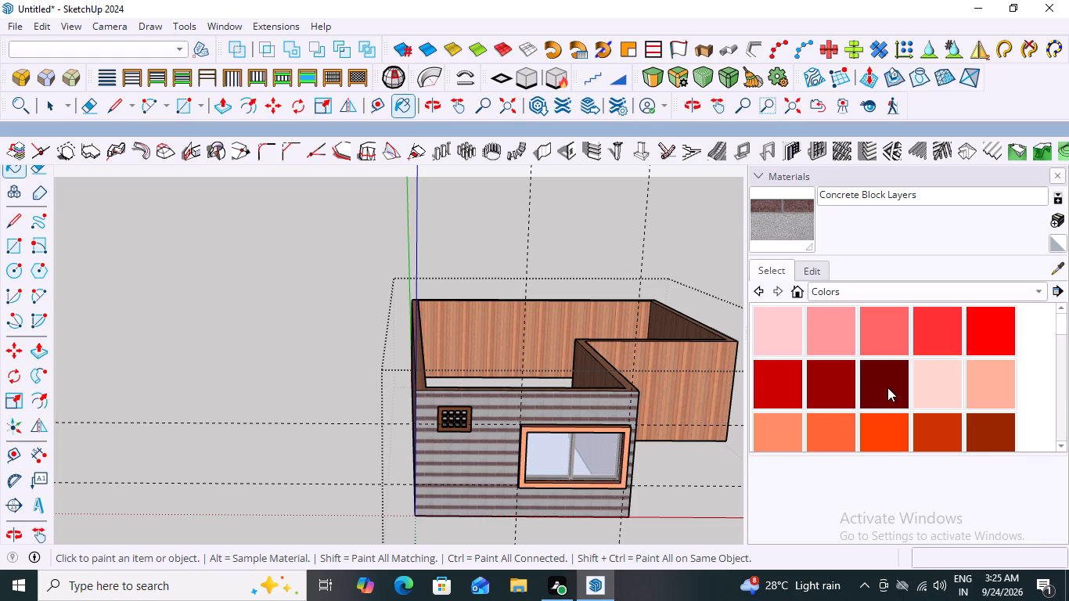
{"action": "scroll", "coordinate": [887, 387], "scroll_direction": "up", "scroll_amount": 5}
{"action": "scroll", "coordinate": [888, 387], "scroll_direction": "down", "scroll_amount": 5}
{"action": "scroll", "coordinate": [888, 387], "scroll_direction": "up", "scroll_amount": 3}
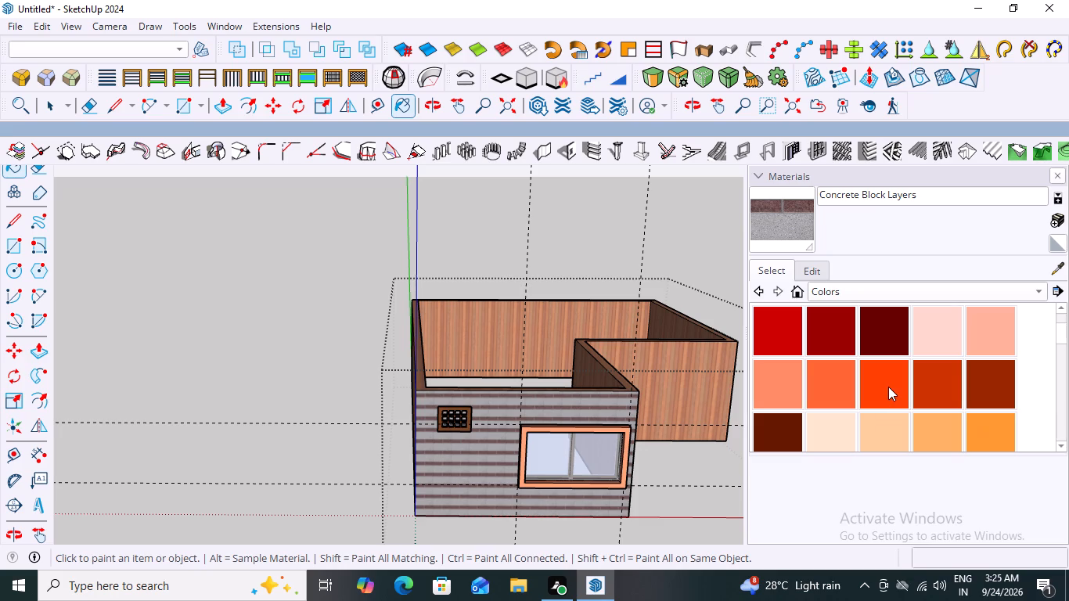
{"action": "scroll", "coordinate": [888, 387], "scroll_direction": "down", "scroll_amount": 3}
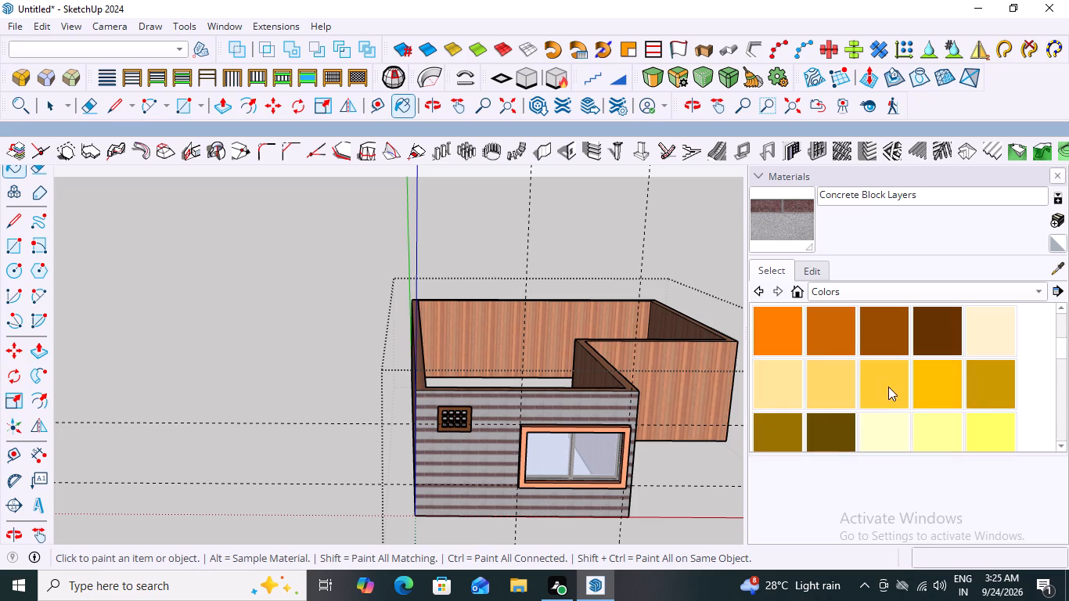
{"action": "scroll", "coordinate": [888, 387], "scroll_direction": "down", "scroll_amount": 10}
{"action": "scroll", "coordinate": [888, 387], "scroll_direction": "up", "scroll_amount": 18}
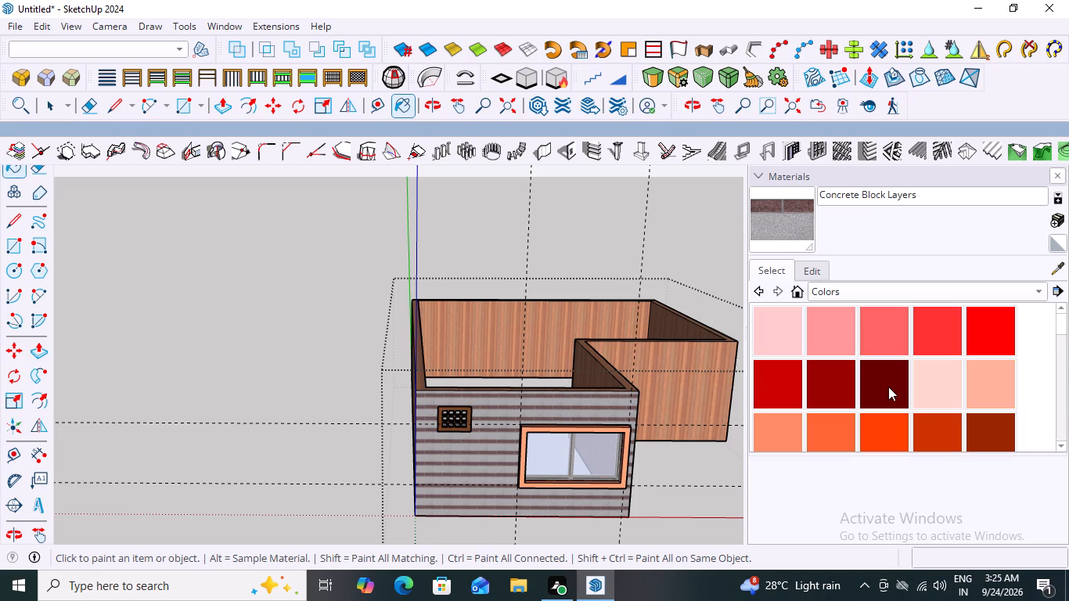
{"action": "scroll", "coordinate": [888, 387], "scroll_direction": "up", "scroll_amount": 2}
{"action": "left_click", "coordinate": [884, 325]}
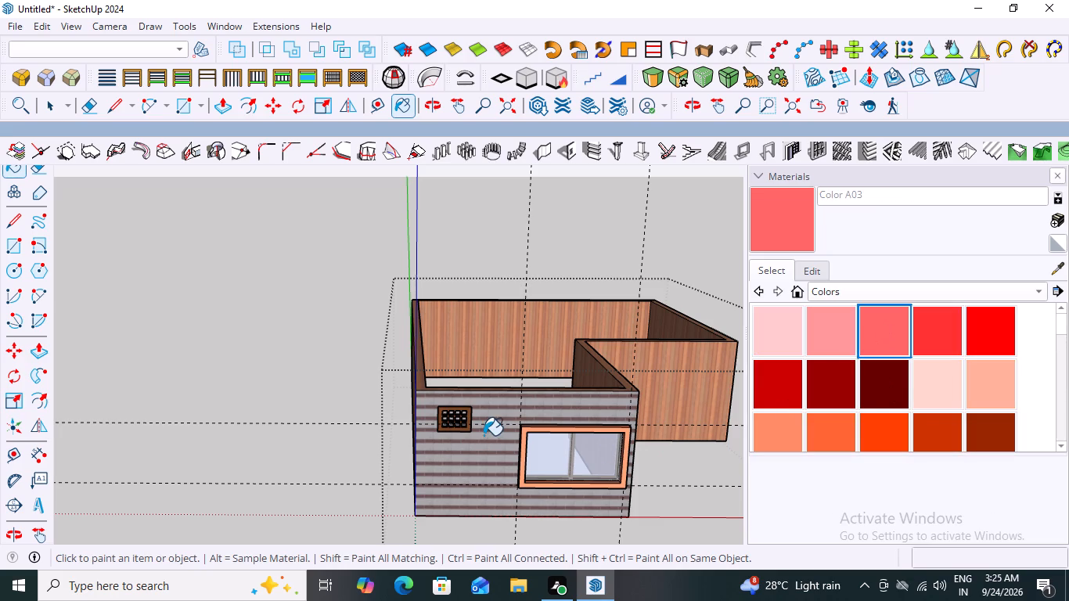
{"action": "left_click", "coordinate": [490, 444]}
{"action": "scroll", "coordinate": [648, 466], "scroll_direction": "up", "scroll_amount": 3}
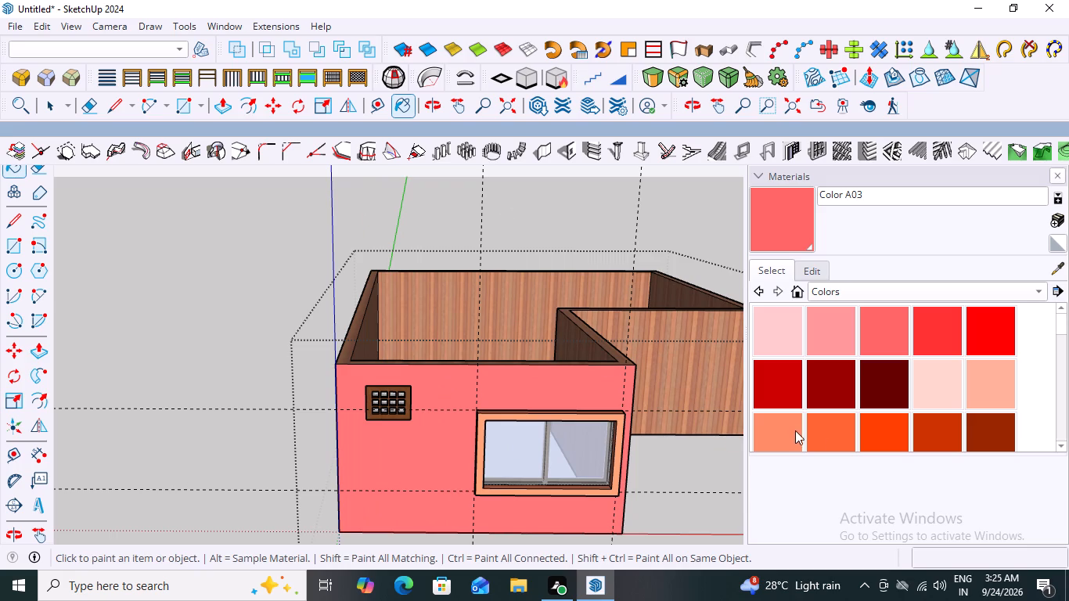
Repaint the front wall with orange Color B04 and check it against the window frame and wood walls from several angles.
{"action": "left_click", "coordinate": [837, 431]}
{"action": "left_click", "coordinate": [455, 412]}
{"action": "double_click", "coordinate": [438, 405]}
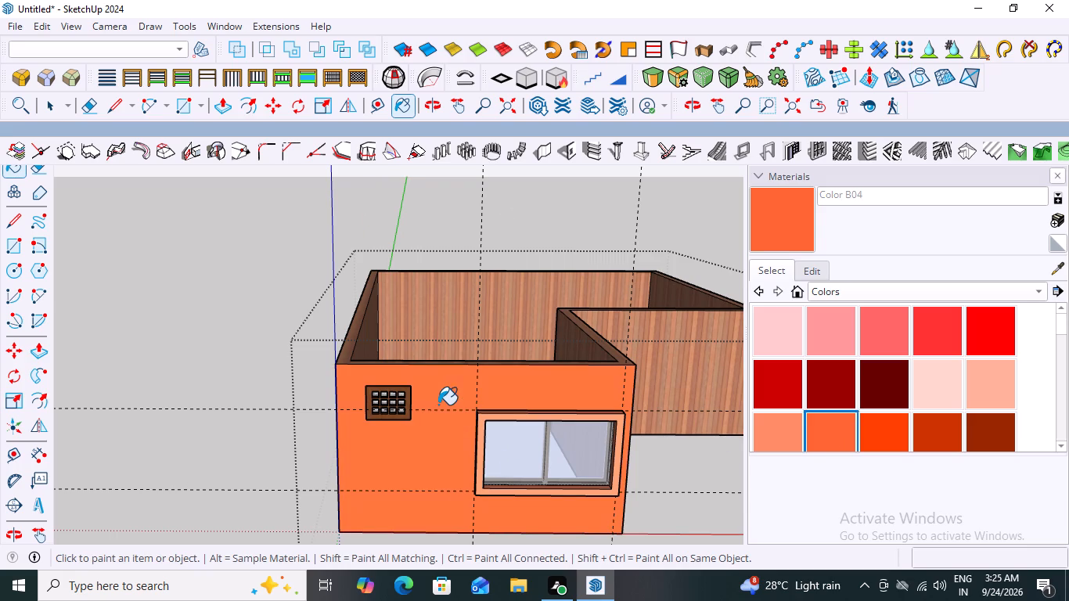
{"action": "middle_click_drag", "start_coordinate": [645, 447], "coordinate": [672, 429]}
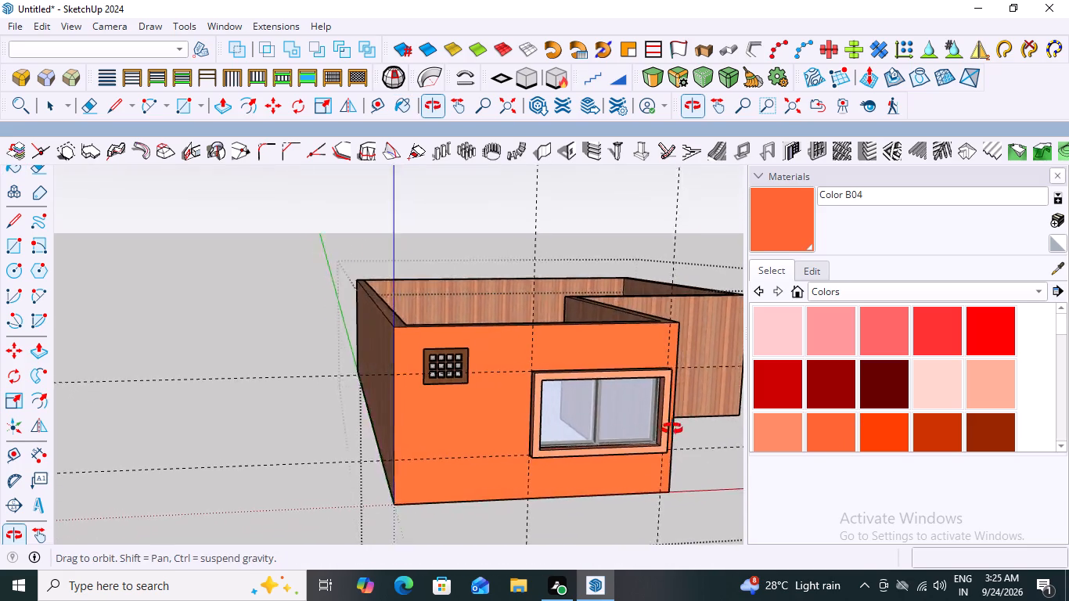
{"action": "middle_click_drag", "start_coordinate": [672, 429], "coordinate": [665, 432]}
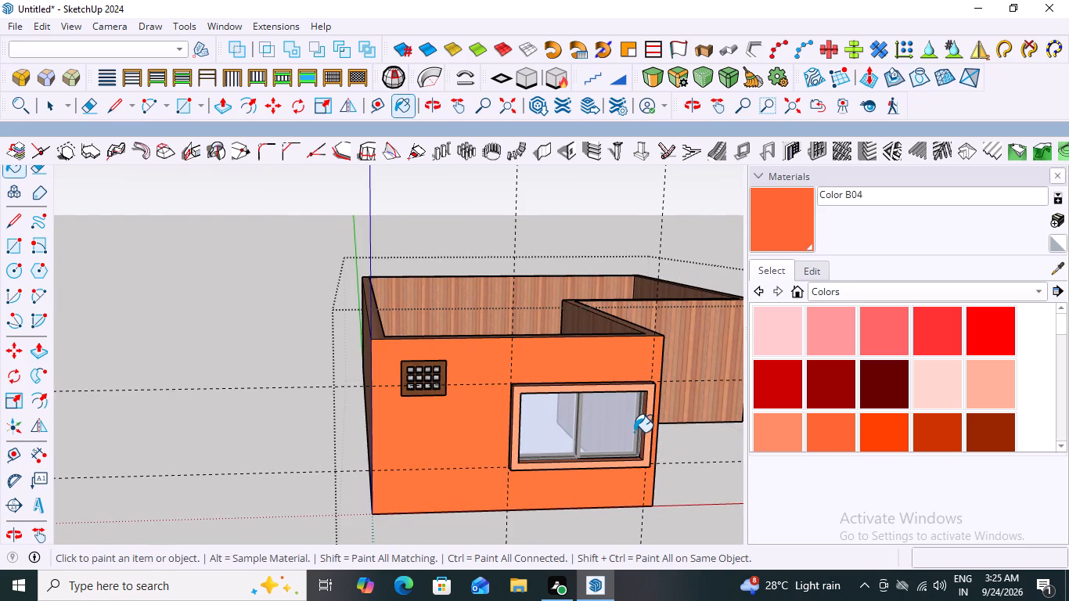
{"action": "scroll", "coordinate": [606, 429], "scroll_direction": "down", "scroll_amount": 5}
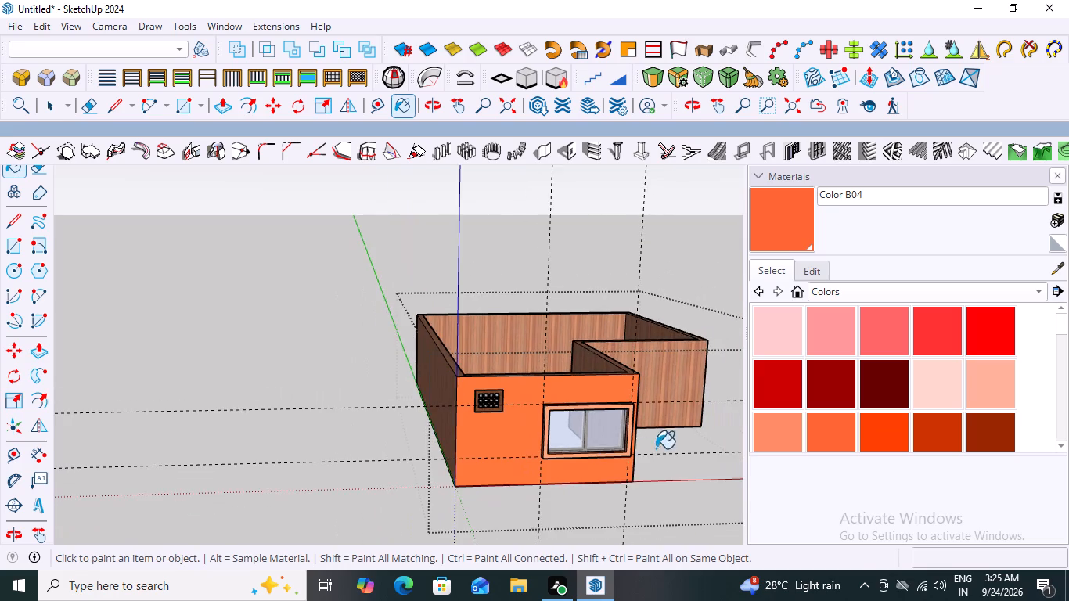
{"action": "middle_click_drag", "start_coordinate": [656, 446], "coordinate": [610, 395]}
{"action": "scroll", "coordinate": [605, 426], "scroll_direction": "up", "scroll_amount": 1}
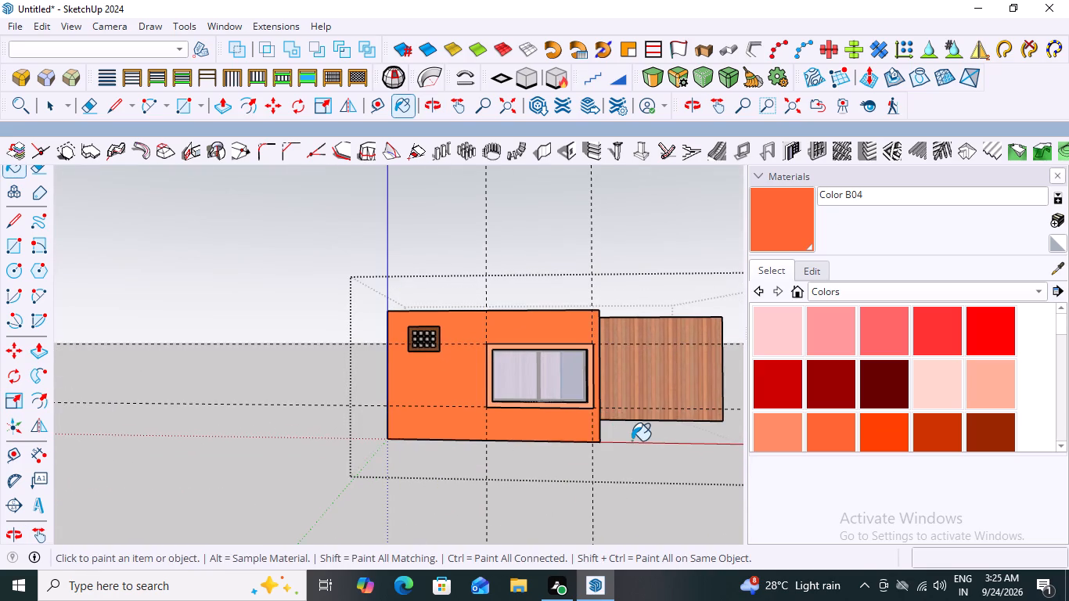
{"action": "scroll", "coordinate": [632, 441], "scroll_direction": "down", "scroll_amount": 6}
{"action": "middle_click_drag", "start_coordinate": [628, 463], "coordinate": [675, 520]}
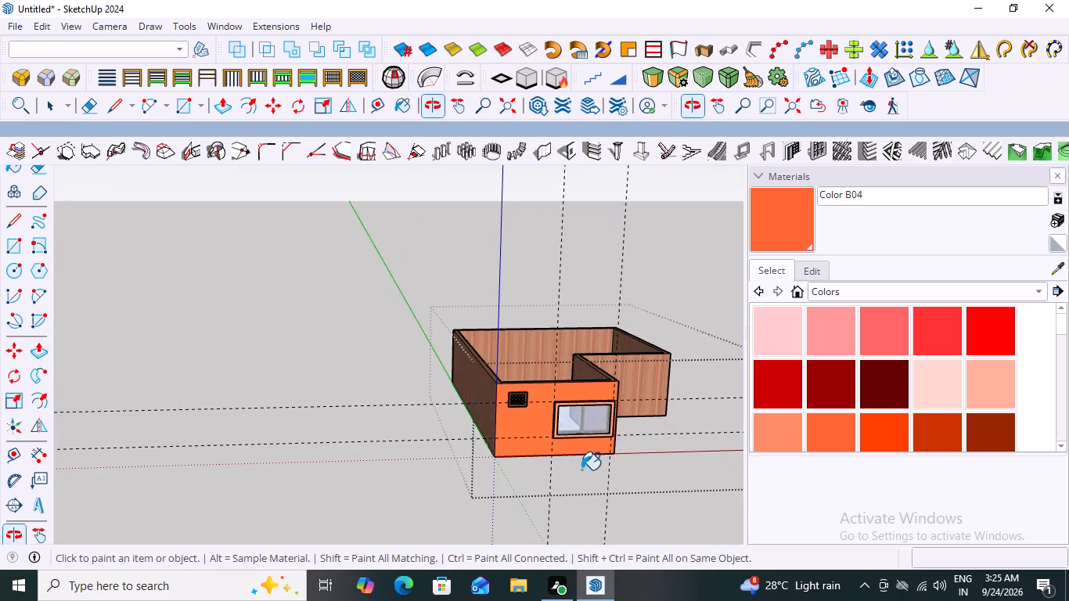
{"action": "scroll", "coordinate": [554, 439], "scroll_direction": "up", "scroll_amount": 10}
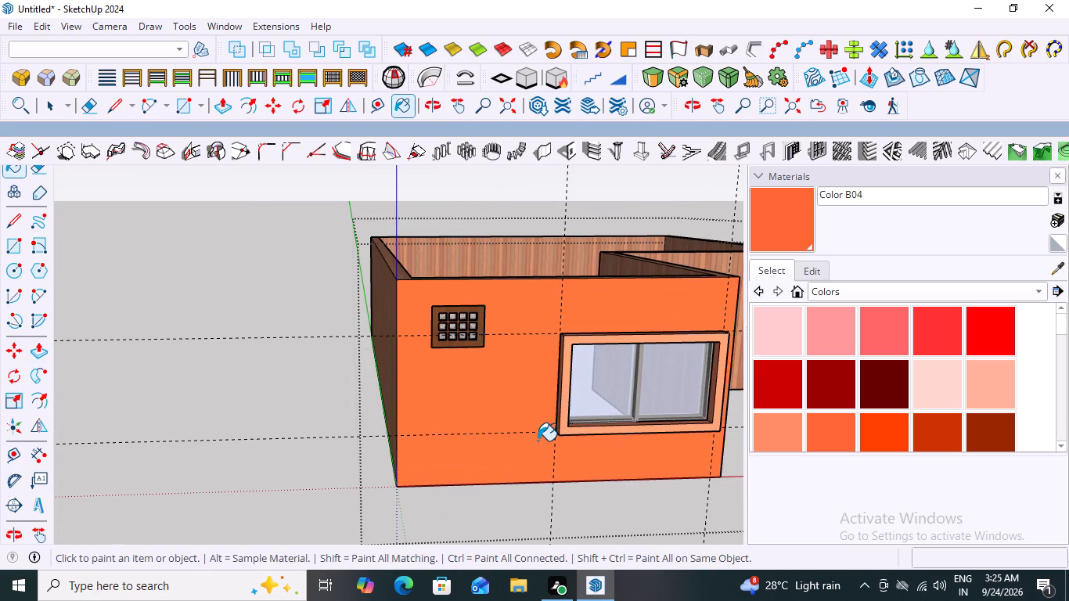
Repaint the front wall with Color B03 and check it together with the window frame.
{"action": "left_click", "coordinate": [764, 434]}
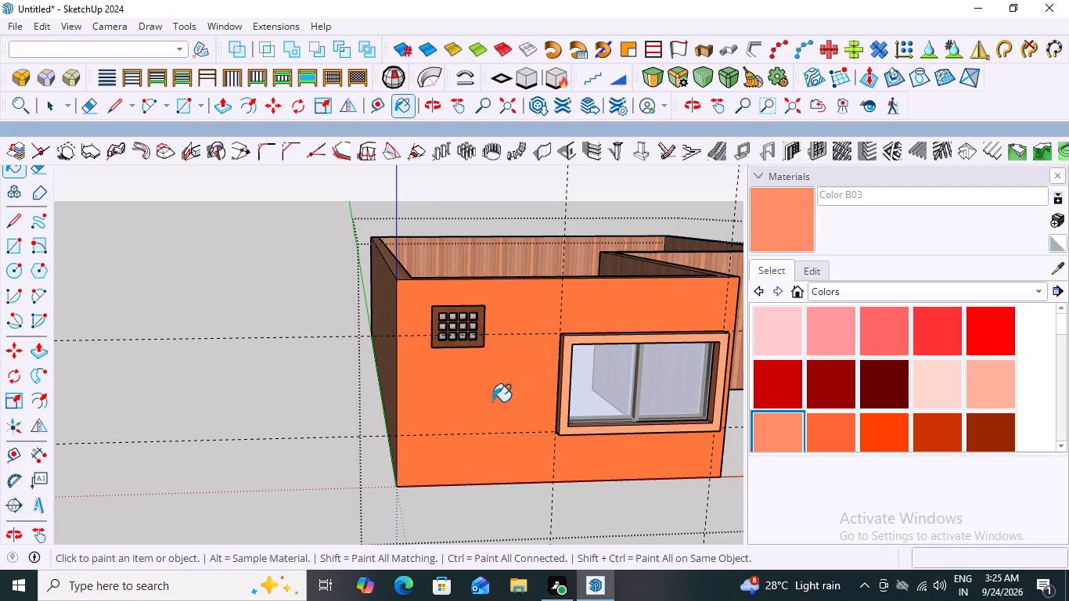
{"action": "left_click", "coordinate": [492, 401]}
{"action": "scroll", "coordinate": [567, 452], "scroll_direction": "down", "scroll_amount": 5}
{"action": "middle_click_drag", "start_coordinate": [596, 484], "coordinate": [565, 452]}
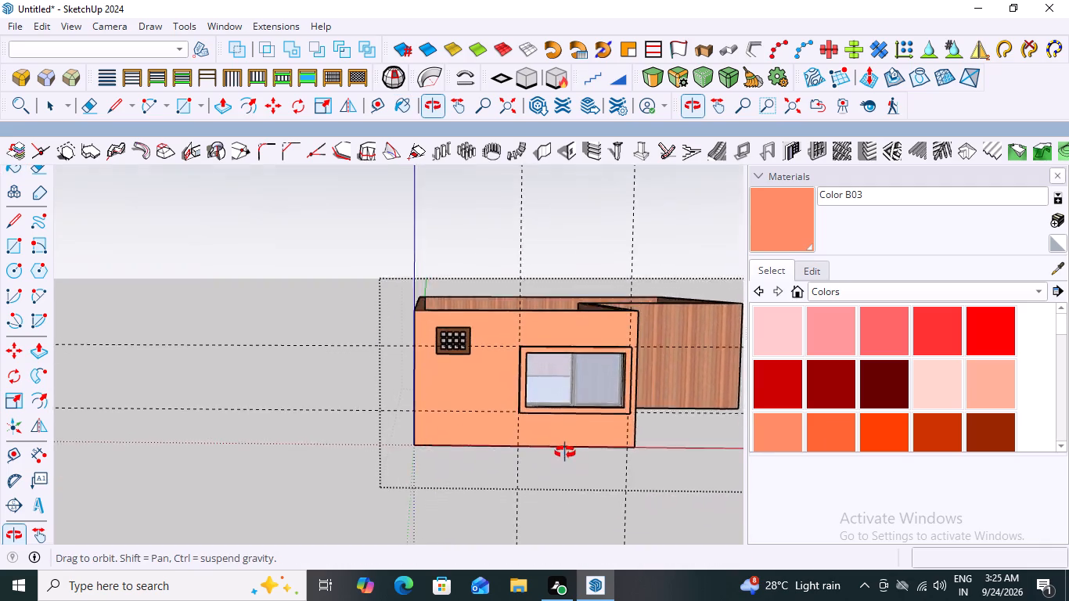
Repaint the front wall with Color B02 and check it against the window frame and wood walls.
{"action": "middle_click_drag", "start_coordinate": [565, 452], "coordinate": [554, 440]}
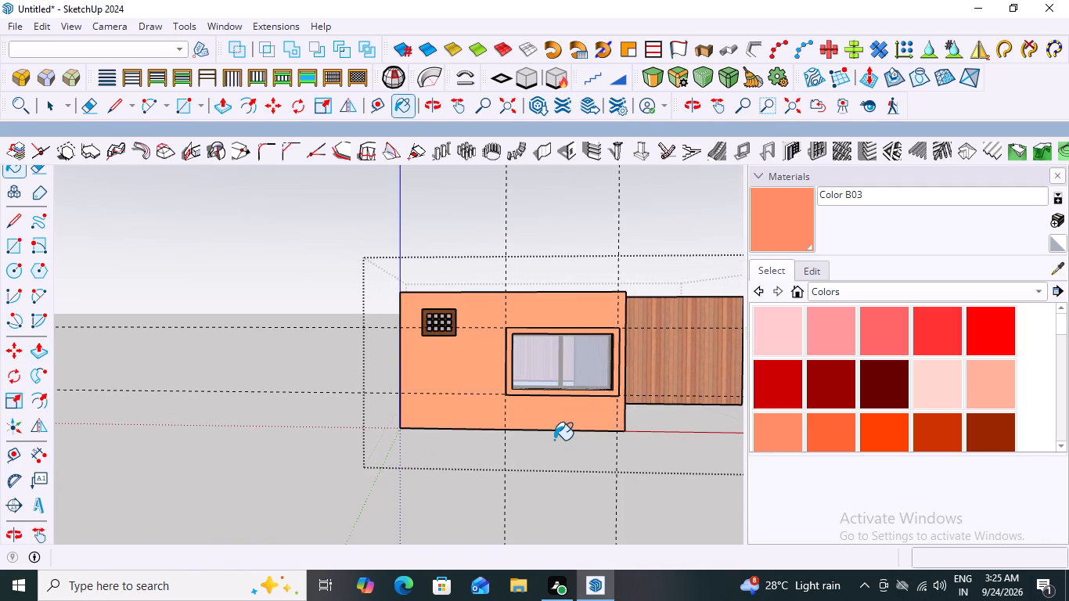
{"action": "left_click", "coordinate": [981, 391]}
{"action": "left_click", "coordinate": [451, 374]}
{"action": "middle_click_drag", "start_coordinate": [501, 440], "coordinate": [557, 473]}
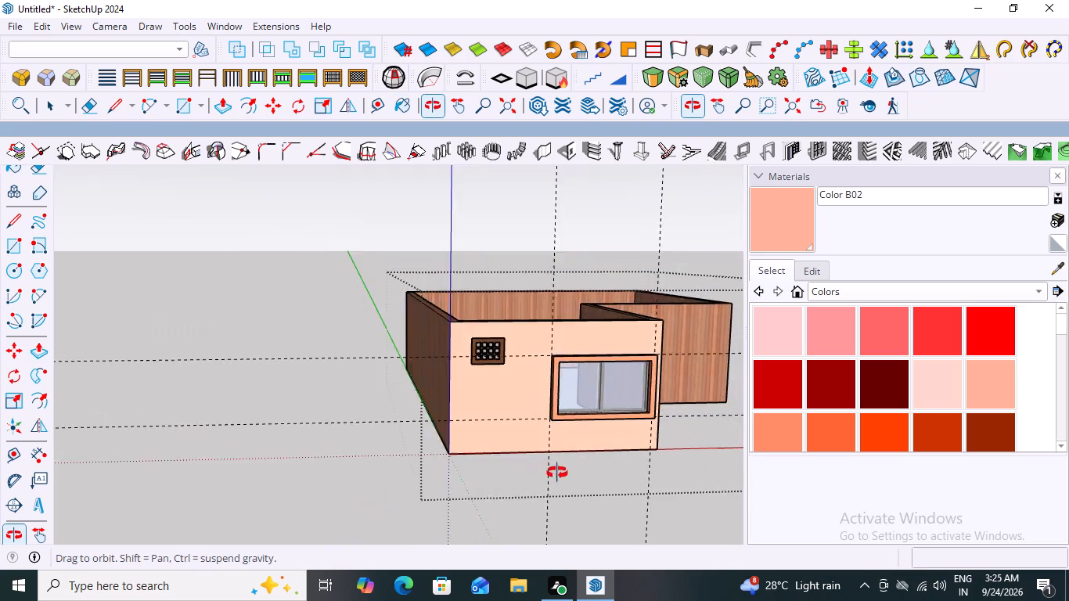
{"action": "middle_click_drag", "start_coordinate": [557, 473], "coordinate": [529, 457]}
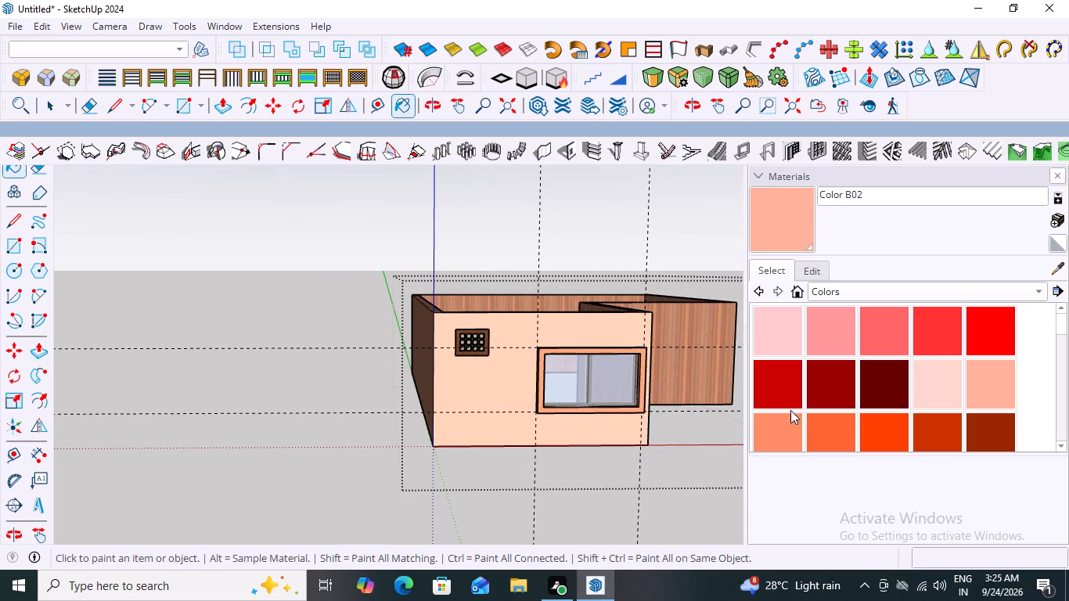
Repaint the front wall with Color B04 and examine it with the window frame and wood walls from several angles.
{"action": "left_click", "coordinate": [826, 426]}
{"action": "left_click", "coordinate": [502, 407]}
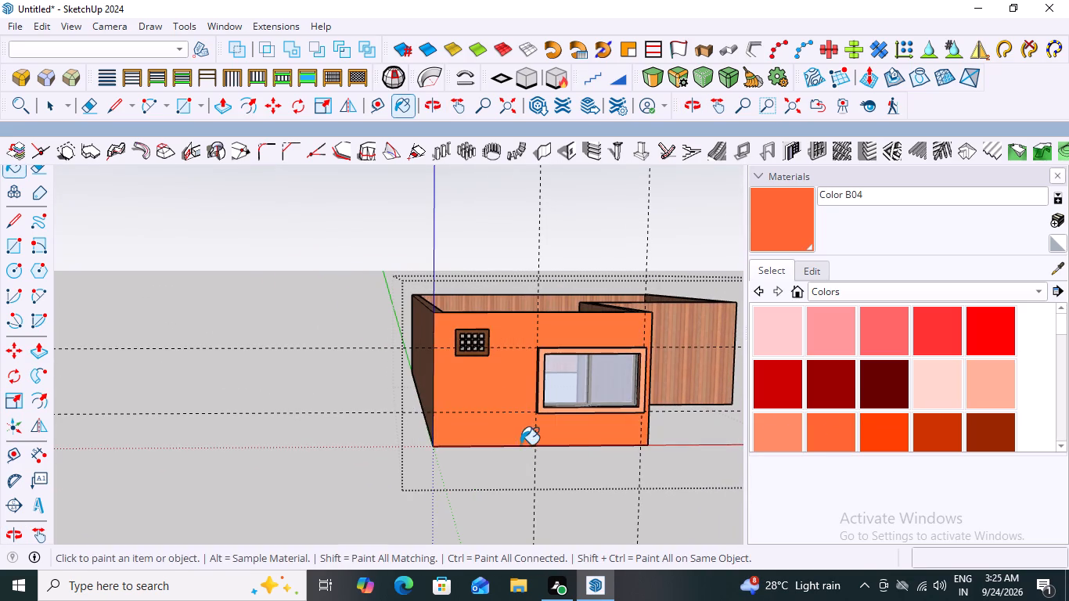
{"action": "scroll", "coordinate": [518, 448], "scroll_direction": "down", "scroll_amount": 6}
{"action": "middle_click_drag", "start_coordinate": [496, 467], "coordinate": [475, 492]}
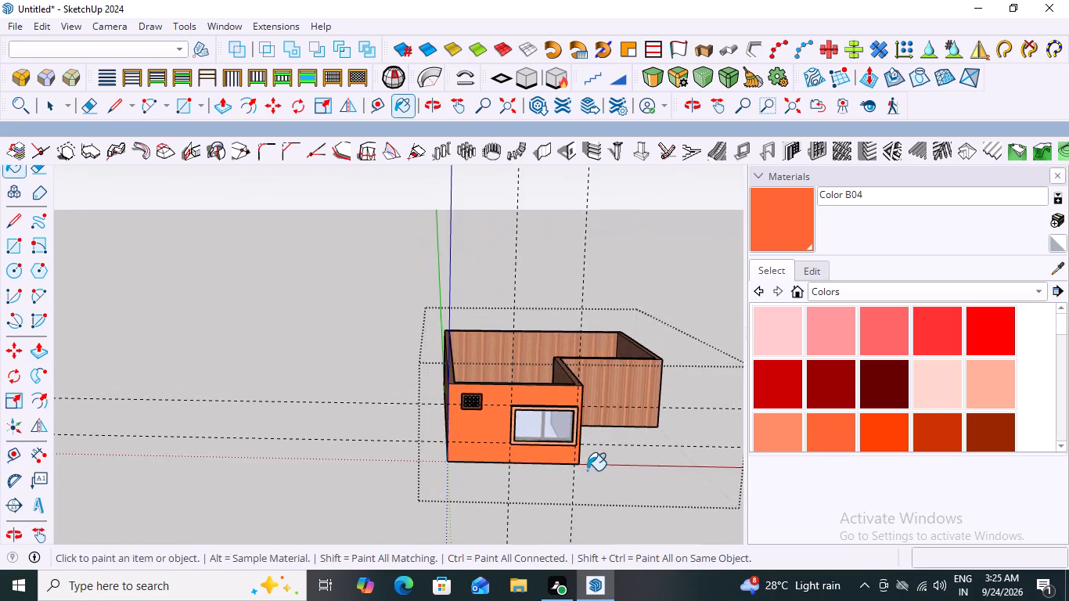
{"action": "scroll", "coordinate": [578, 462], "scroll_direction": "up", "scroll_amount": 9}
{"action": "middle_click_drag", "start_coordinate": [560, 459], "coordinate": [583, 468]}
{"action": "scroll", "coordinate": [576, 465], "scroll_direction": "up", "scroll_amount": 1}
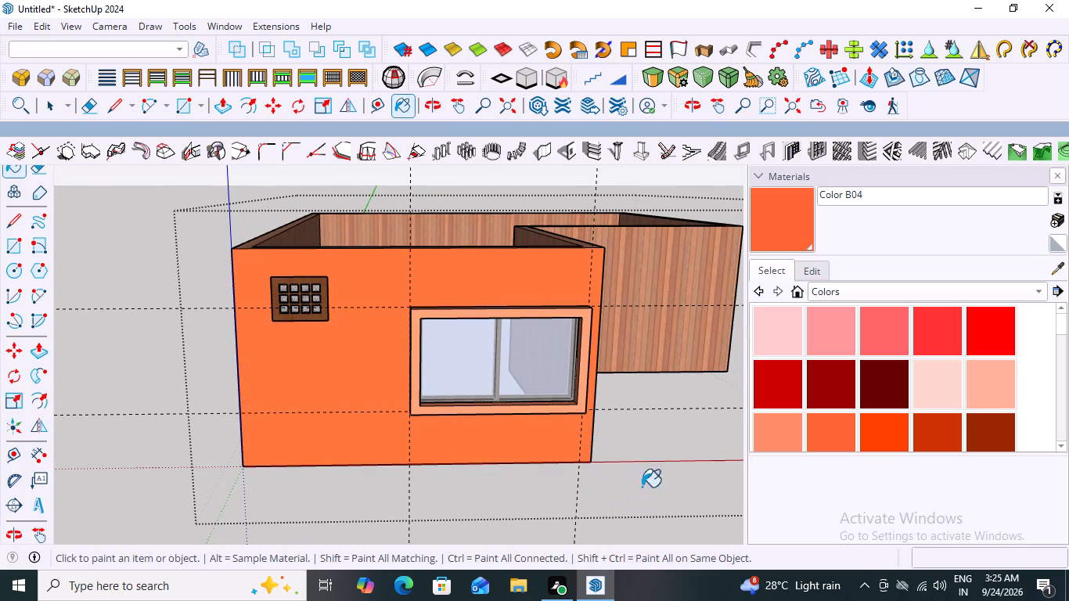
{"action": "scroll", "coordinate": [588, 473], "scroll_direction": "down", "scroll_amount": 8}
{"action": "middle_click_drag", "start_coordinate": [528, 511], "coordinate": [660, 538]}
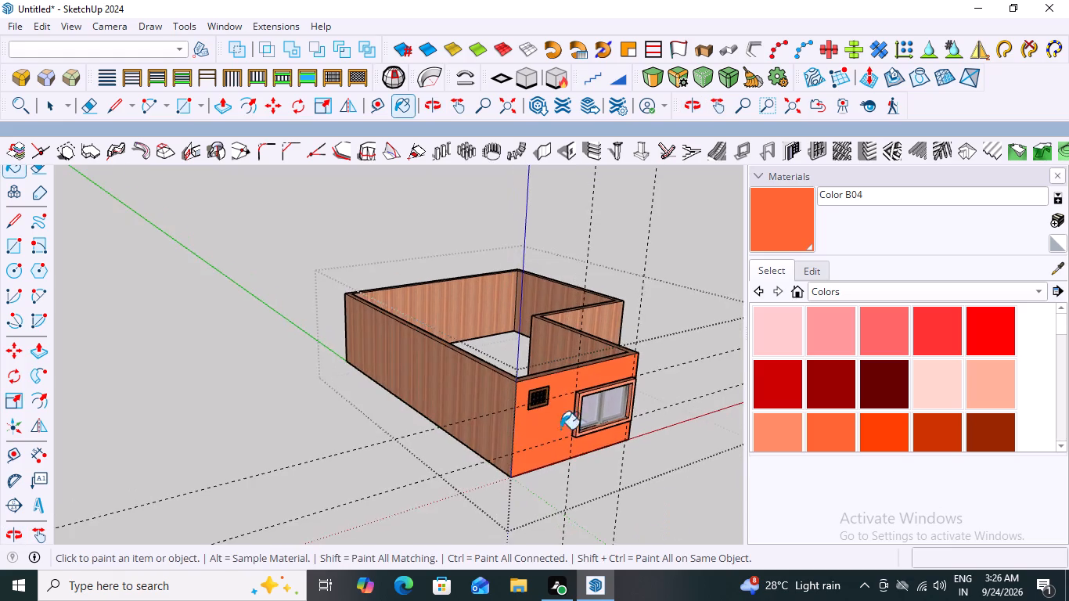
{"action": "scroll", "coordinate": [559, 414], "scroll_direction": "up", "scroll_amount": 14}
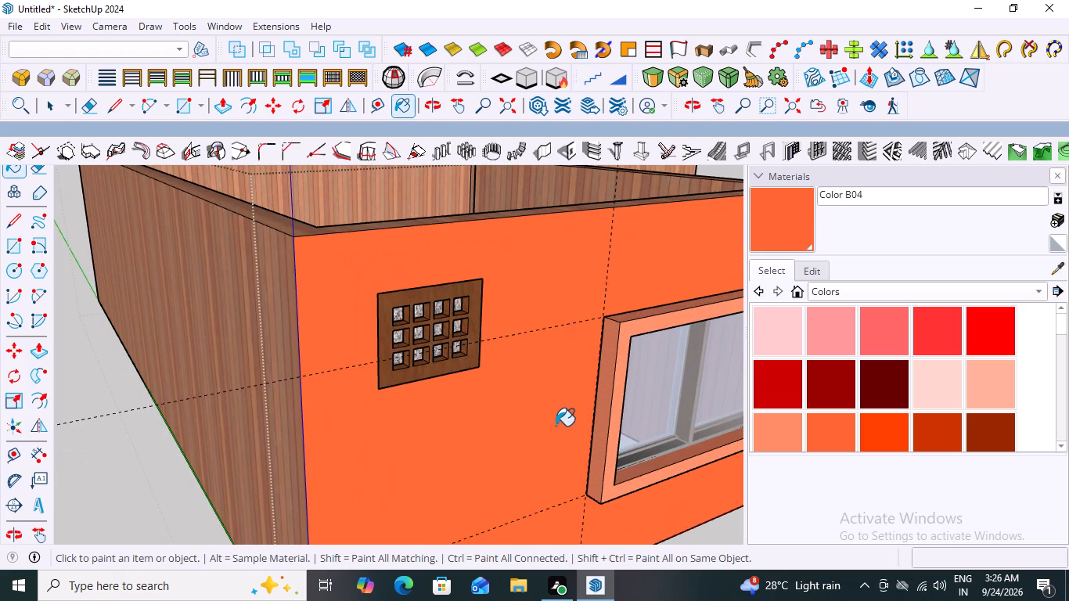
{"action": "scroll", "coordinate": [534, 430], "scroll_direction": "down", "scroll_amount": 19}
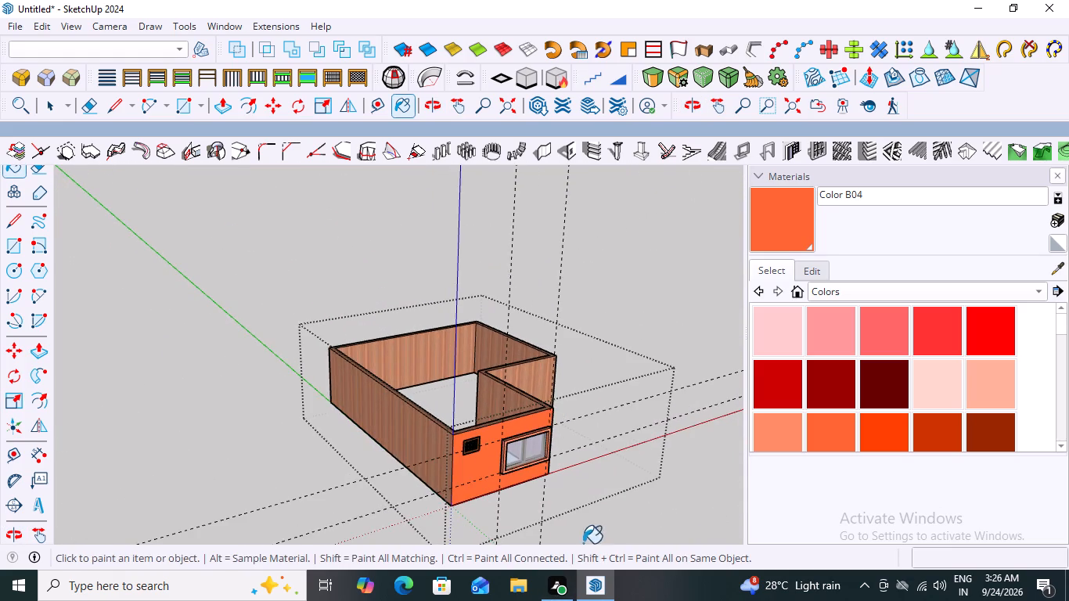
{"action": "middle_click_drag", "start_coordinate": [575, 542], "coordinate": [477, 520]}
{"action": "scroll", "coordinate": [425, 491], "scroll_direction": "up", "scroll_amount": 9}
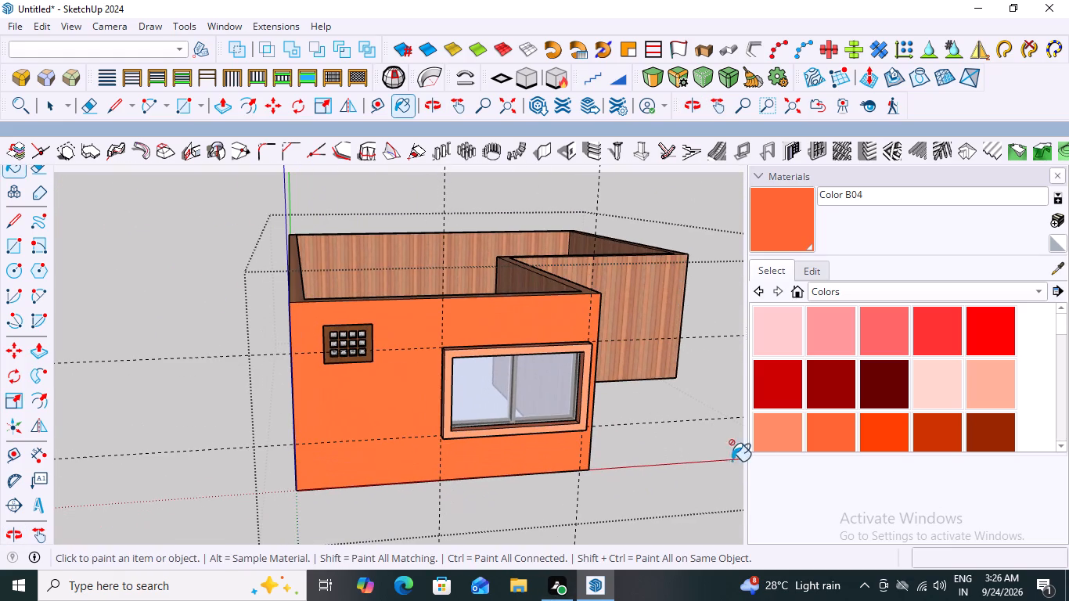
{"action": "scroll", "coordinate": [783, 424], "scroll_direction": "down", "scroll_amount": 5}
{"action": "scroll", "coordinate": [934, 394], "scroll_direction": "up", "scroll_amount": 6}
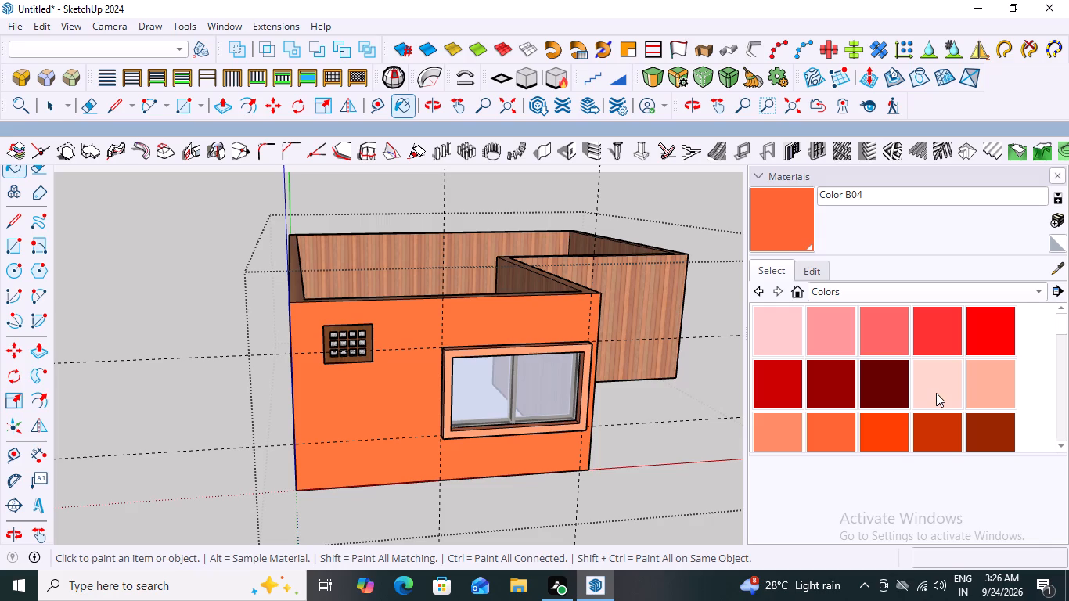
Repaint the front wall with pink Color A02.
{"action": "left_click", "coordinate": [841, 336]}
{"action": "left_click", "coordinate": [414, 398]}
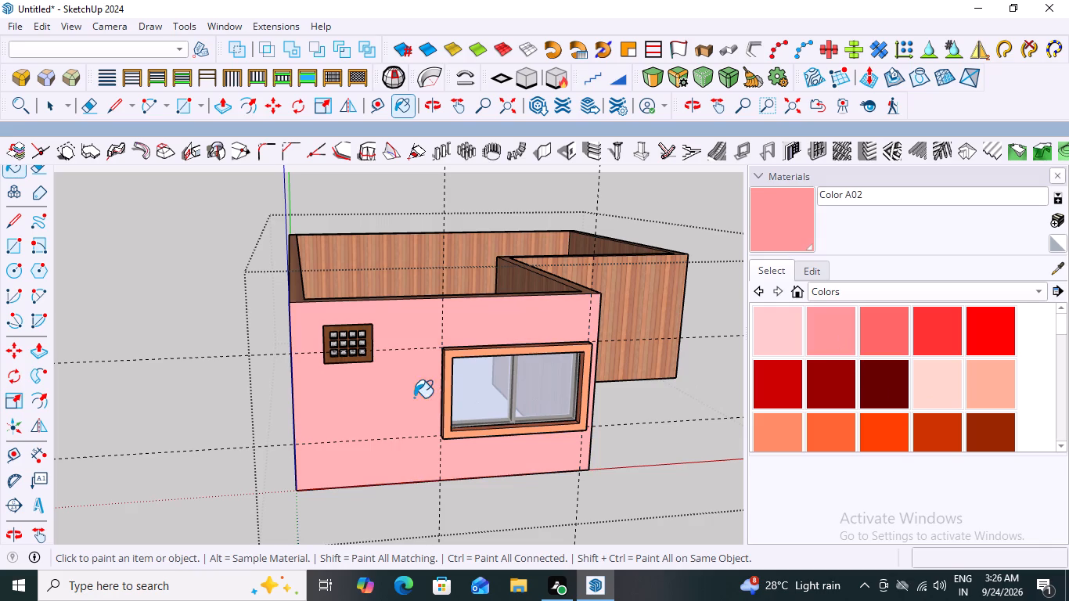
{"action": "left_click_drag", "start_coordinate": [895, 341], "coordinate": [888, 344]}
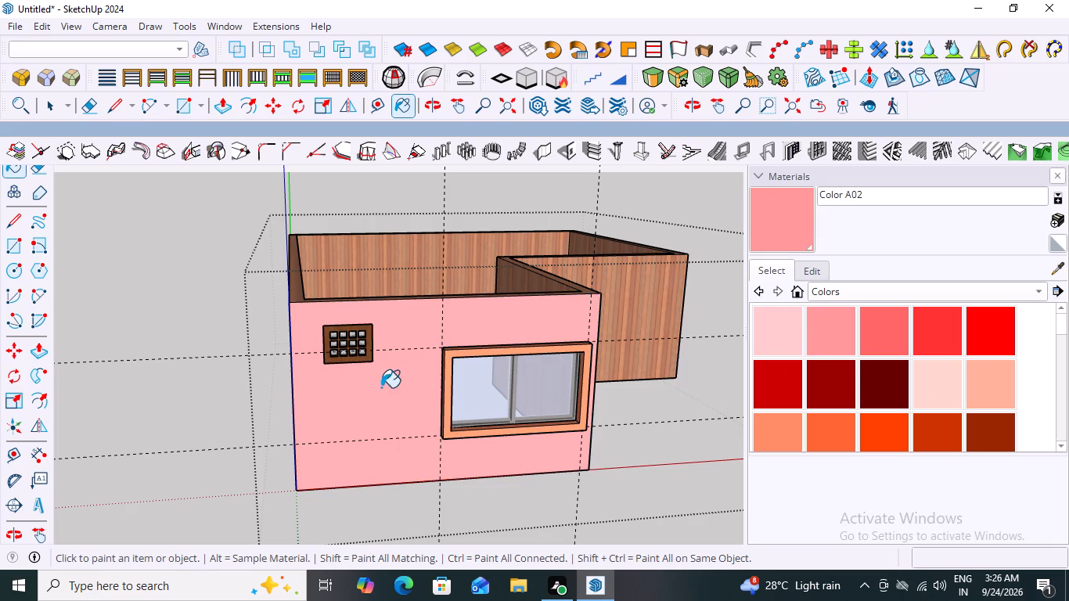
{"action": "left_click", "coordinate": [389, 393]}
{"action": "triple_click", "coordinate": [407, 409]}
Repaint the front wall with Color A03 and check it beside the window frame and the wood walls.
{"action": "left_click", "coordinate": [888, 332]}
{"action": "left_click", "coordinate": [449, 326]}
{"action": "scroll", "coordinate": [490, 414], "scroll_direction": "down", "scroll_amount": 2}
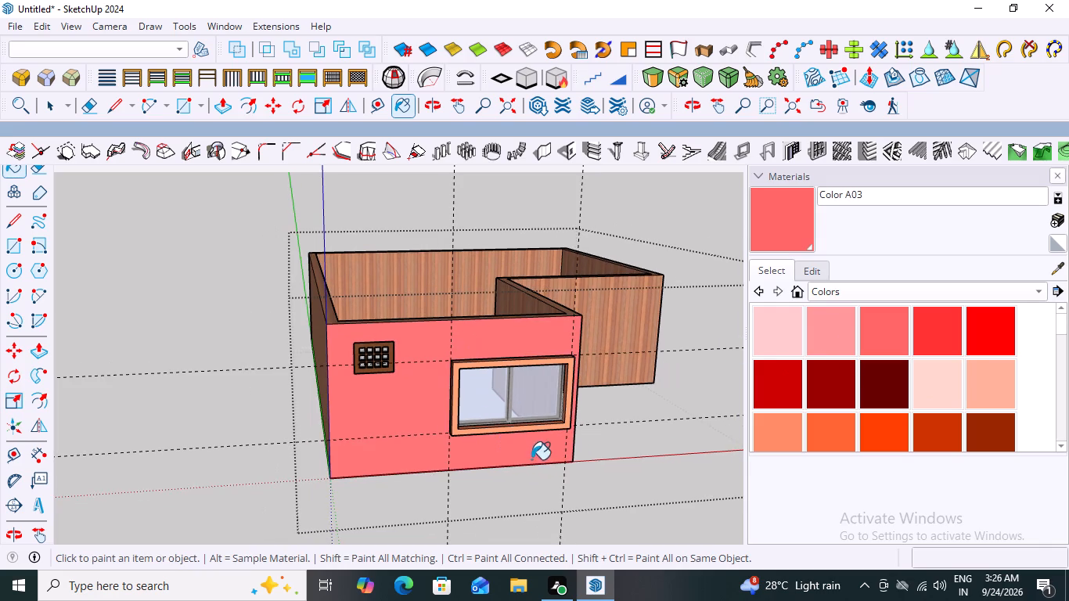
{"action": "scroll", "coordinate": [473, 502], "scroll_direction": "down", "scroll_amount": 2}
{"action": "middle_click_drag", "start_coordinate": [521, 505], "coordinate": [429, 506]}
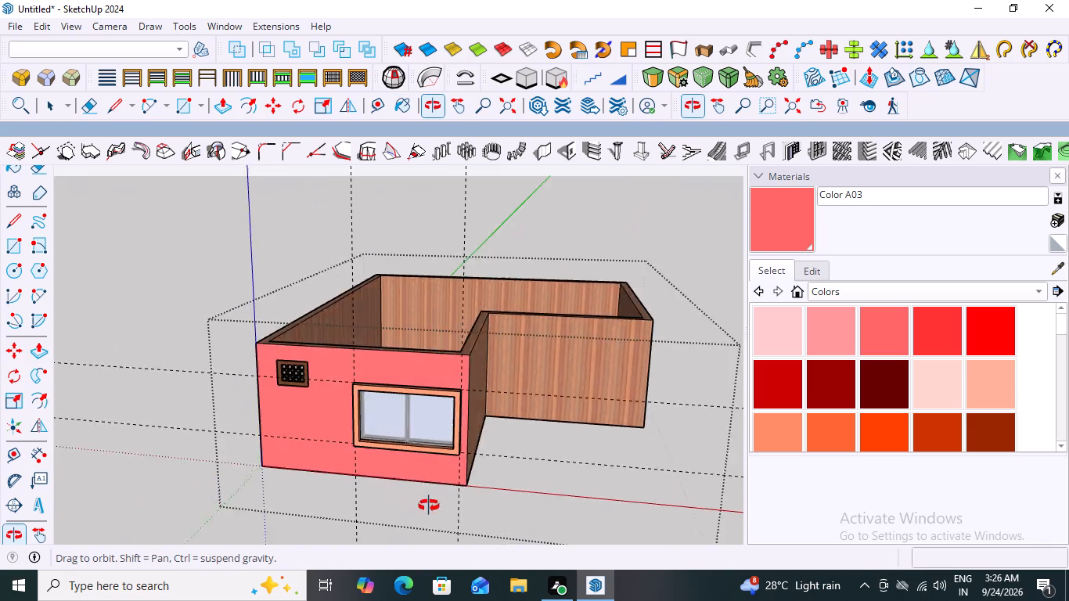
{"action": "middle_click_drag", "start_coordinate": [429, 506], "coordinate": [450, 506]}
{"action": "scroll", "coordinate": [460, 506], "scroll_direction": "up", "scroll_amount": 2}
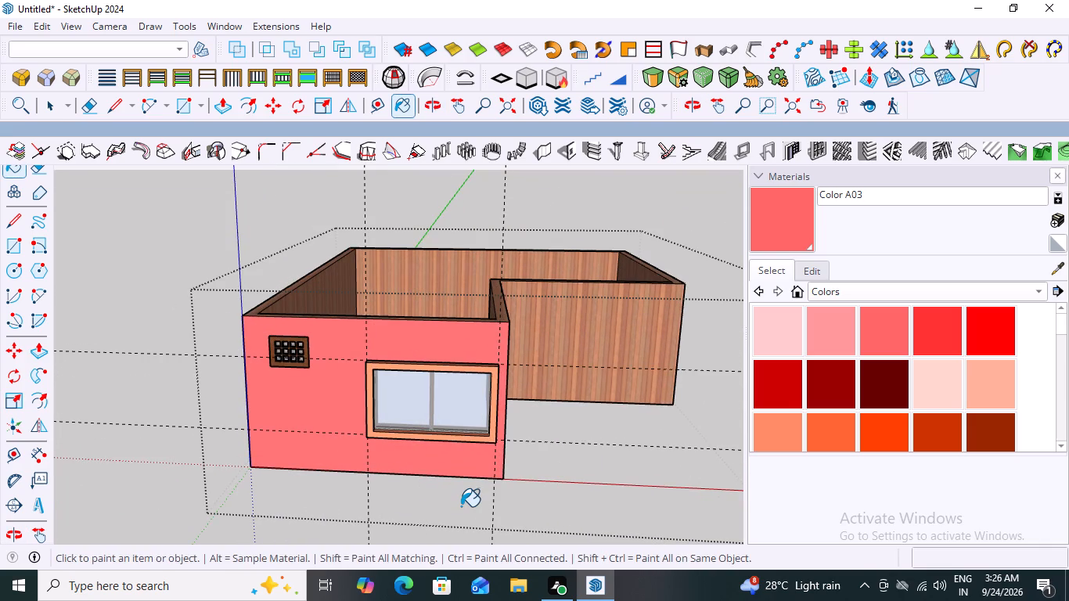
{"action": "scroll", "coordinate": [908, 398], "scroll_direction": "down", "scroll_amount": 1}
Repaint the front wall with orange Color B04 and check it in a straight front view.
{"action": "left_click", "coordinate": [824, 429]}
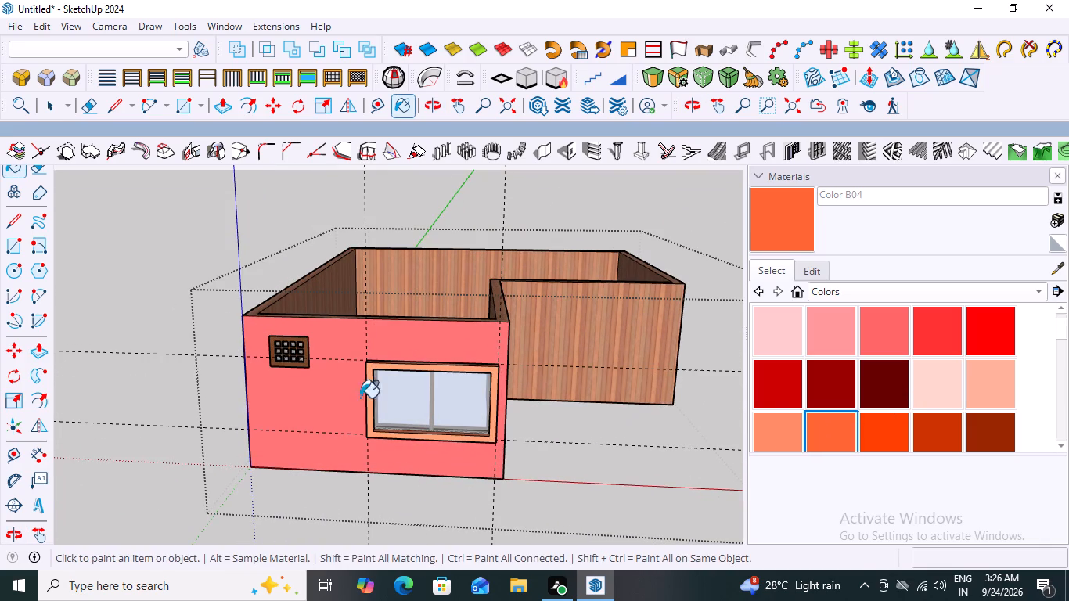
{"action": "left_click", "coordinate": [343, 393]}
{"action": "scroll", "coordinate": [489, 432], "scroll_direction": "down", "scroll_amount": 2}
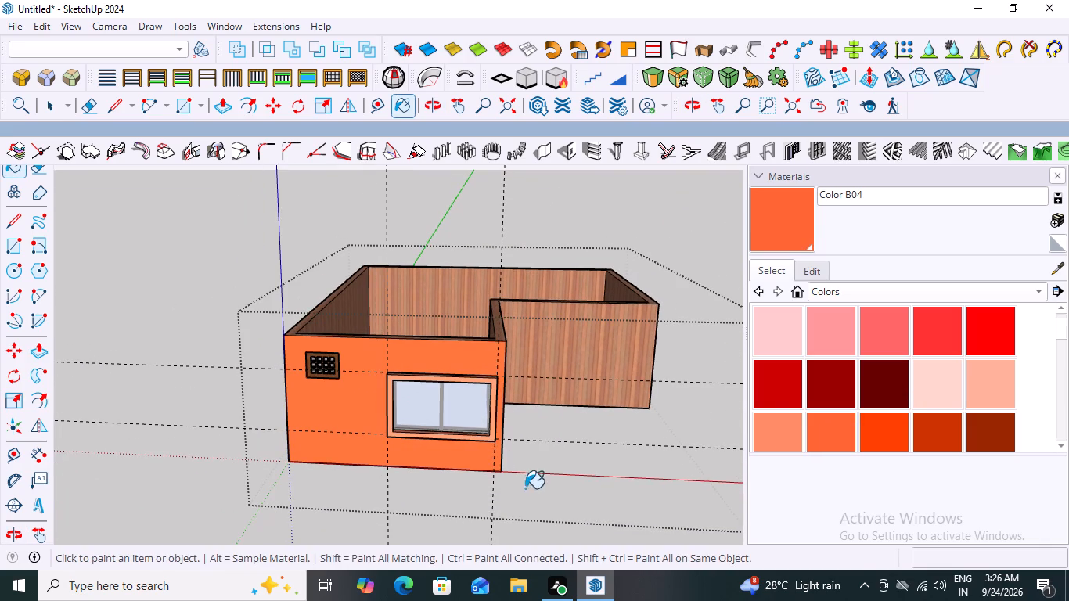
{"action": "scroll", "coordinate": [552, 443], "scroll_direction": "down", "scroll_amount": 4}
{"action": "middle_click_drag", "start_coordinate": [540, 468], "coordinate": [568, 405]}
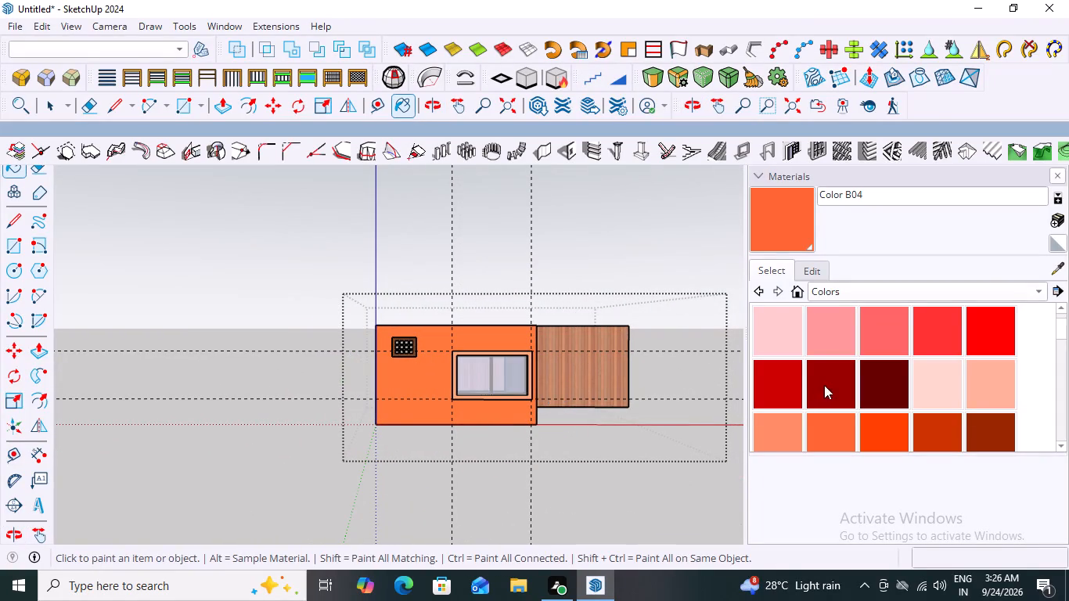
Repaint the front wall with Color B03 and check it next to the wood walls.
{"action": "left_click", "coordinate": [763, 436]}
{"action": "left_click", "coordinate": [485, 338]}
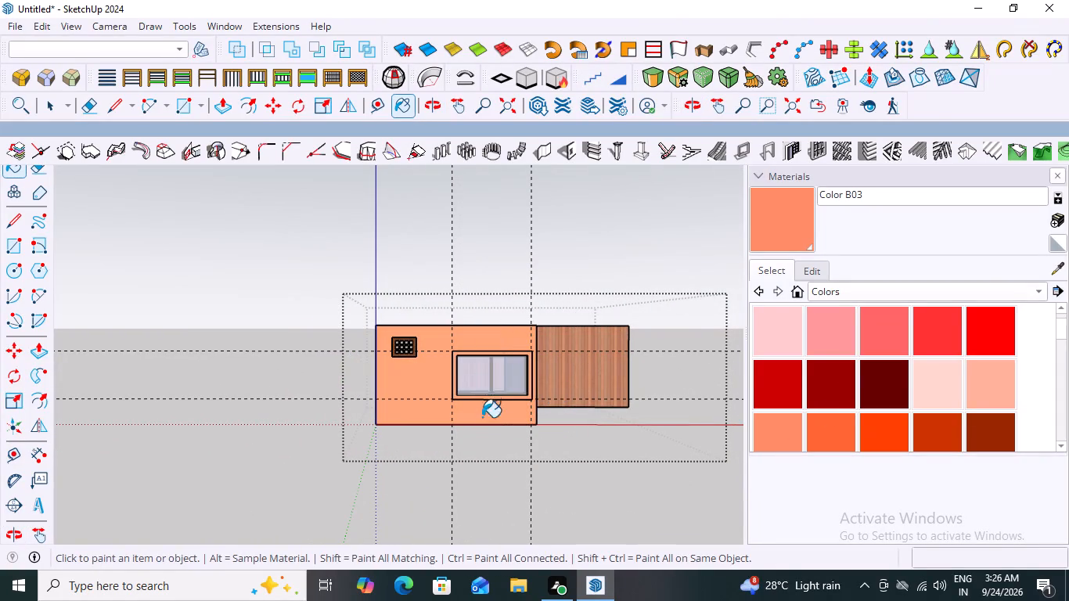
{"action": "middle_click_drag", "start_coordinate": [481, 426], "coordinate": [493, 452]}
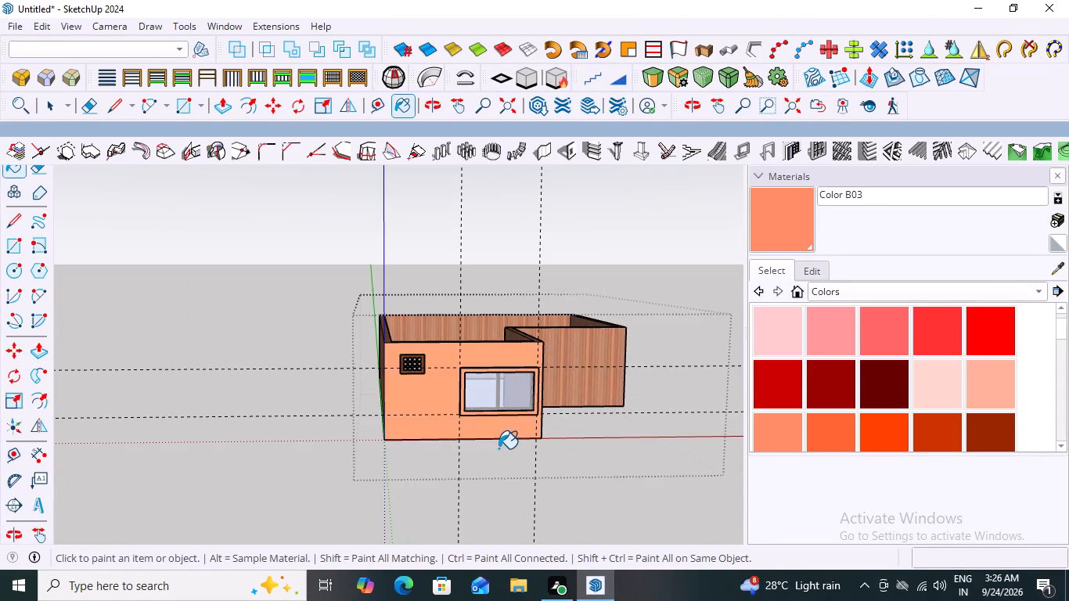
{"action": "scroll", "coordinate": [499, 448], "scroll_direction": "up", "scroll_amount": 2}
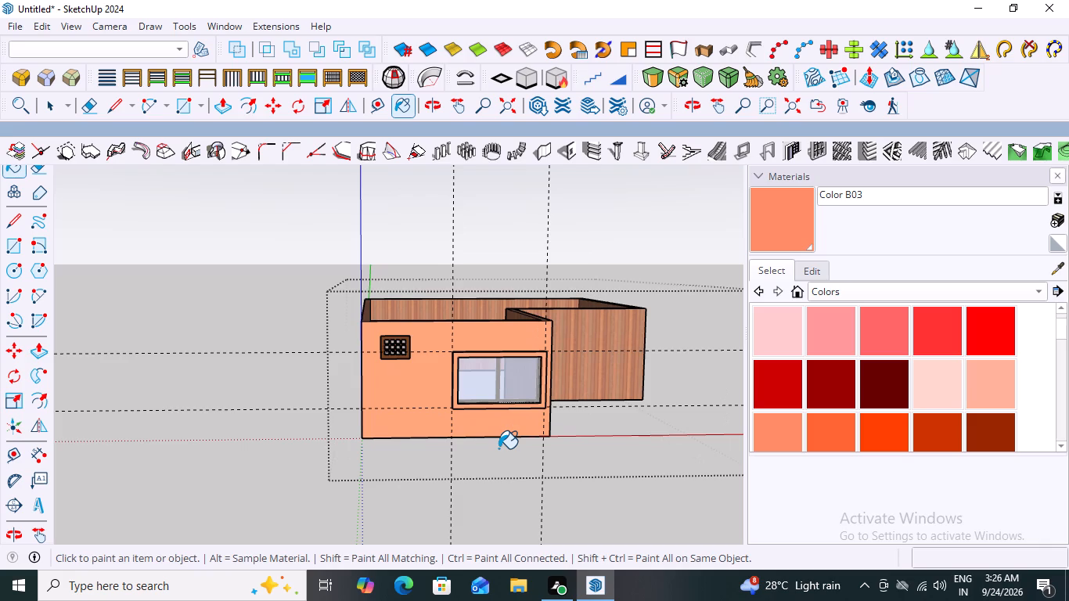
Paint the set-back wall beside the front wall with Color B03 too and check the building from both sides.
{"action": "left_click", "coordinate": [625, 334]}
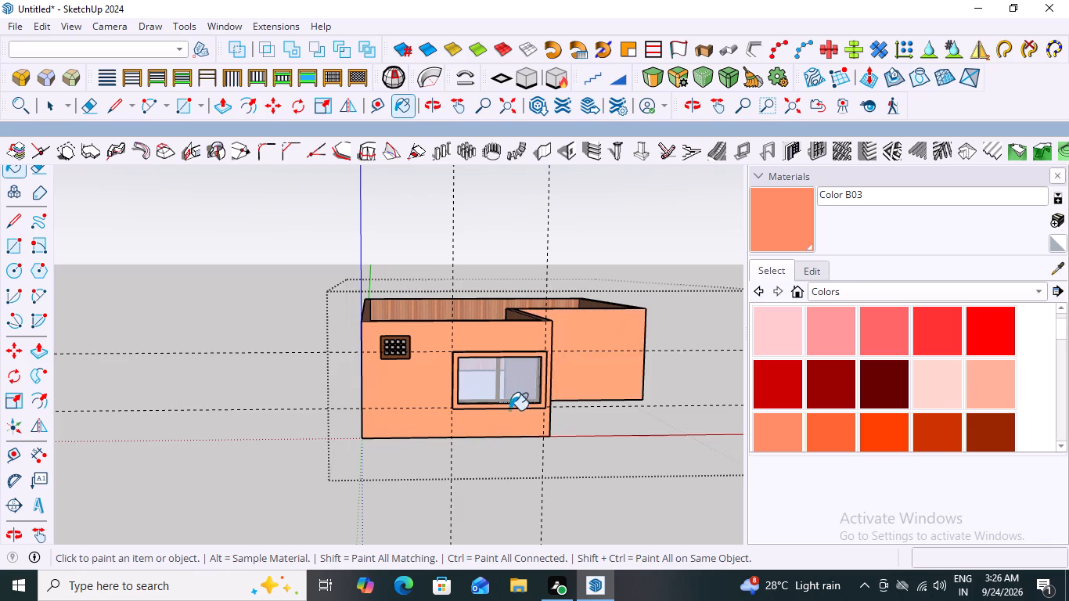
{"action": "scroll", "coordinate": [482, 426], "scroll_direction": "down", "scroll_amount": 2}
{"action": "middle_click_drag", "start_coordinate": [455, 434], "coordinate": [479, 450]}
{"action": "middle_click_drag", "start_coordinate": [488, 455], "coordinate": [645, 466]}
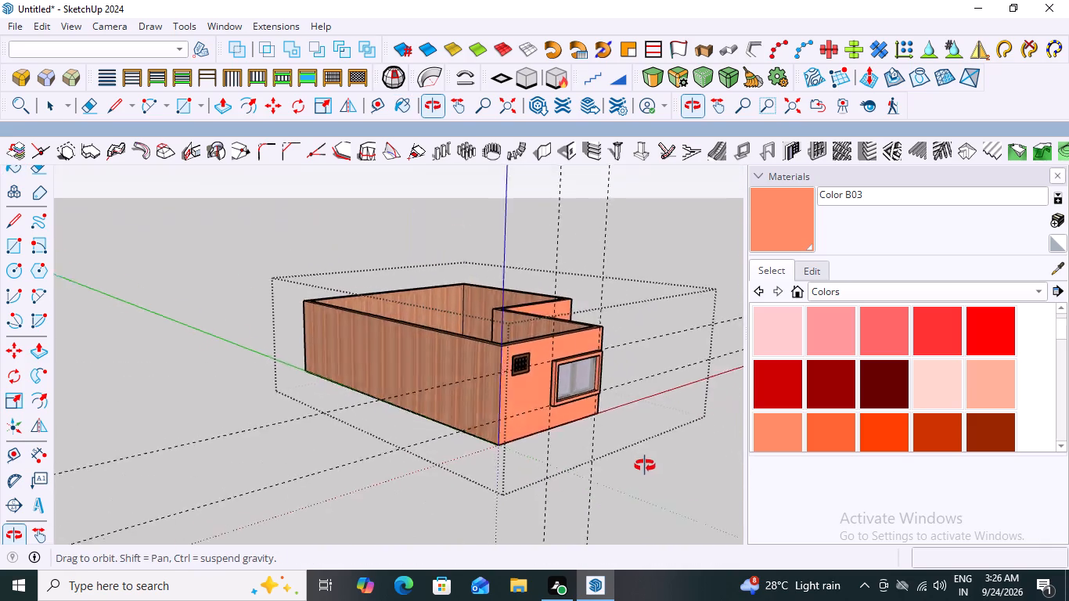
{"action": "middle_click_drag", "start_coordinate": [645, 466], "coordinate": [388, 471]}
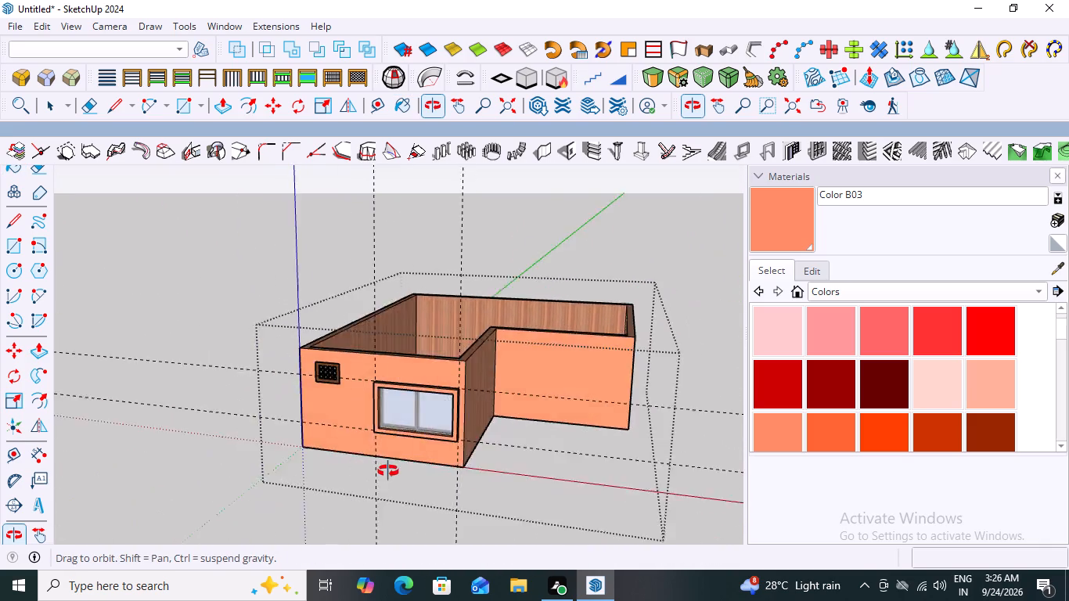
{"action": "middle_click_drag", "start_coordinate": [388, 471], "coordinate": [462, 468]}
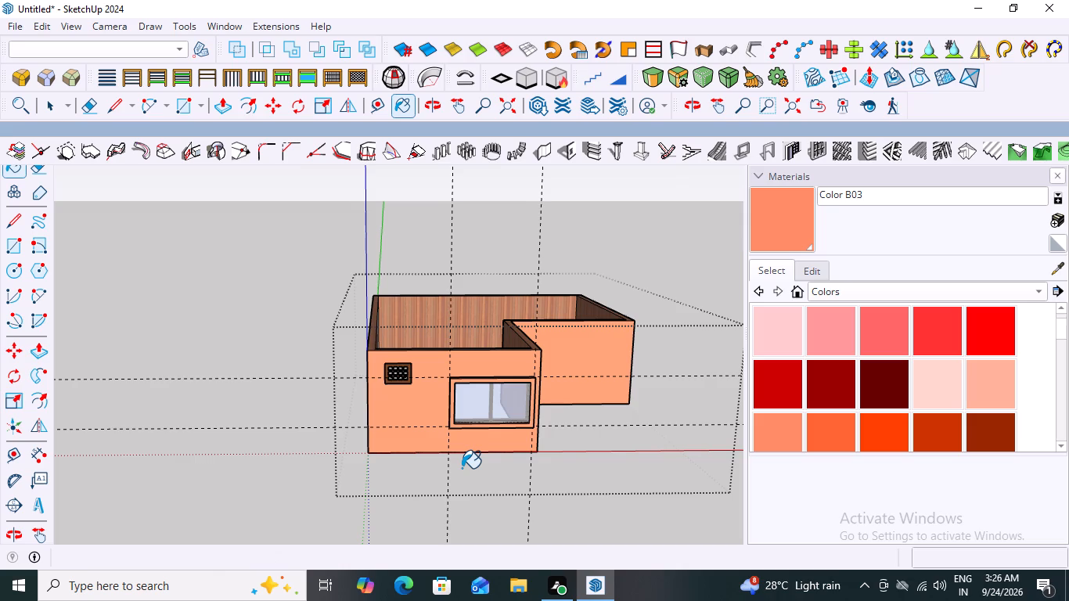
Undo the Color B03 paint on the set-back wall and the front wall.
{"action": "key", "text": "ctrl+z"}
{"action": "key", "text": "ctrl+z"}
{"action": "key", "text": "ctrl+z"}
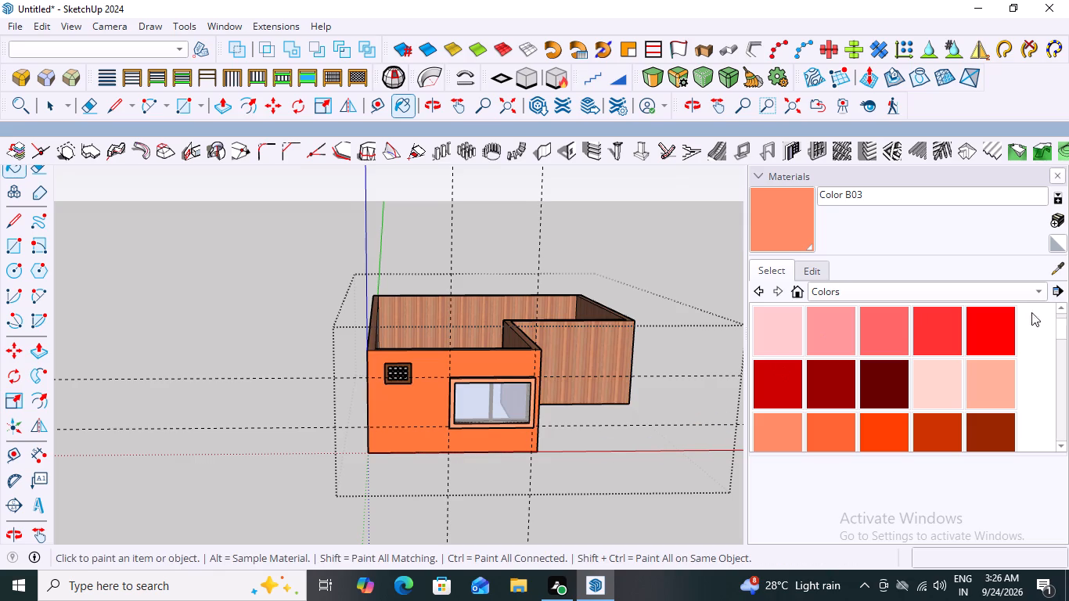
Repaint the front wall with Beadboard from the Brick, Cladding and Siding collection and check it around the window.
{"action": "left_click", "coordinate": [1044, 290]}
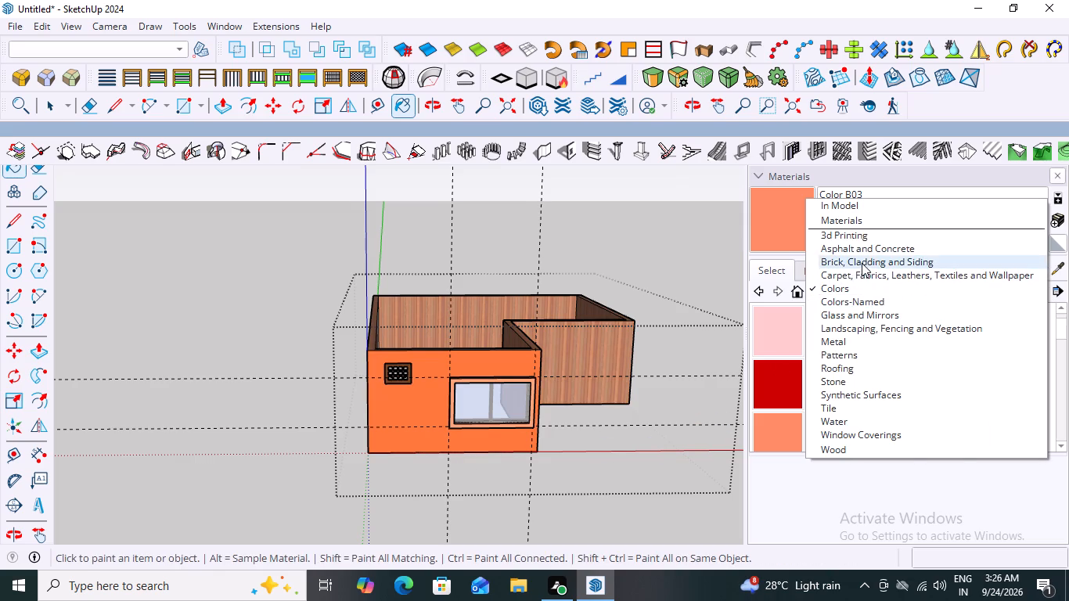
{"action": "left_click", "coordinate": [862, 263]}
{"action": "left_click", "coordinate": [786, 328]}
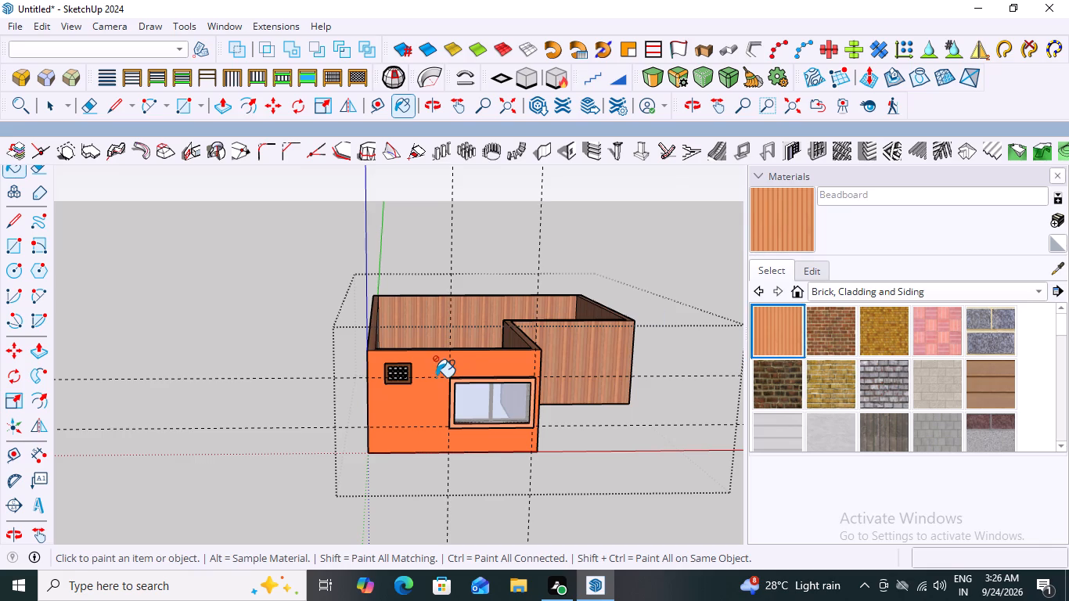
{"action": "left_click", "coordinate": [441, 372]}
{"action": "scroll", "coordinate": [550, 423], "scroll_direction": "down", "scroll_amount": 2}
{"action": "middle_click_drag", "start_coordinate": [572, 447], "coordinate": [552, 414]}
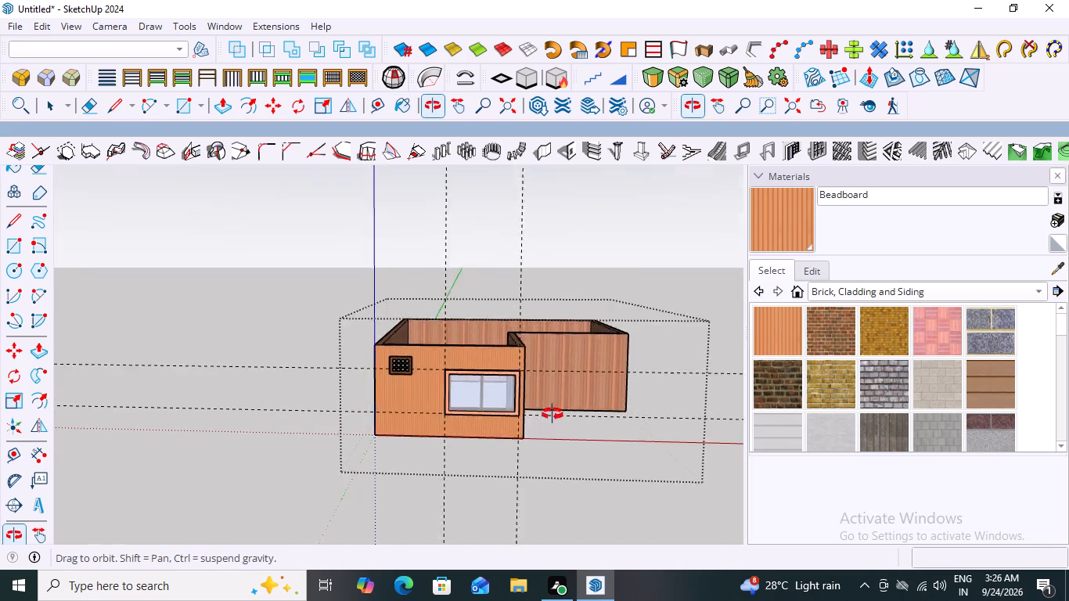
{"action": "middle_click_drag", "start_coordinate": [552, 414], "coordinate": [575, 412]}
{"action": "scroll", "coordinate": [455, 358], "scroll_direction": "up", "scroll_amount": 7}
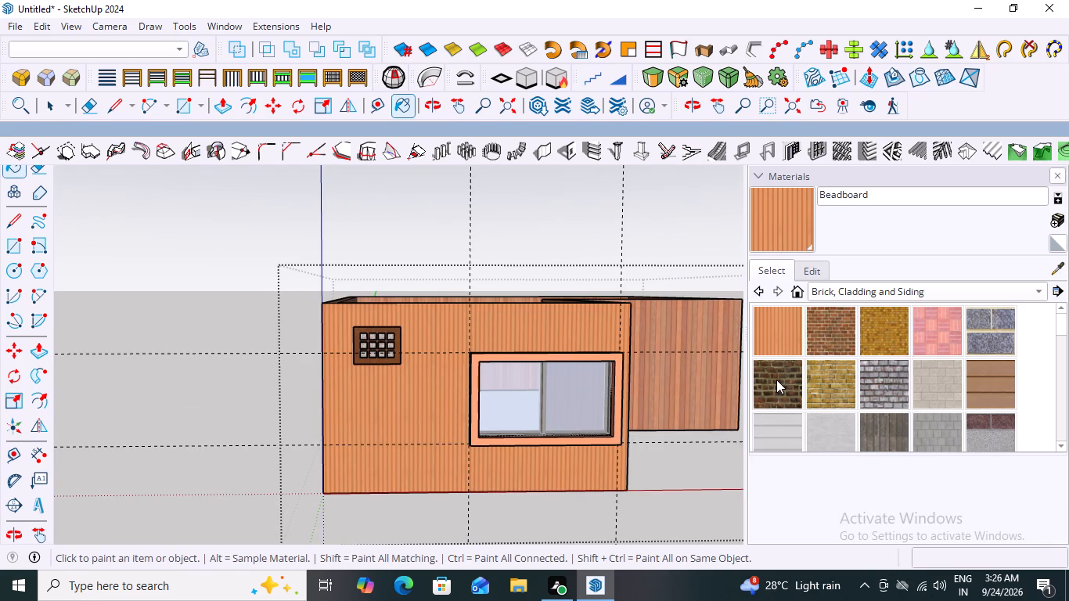
Repaint the front wall with Modern Siding from the Brick, Cladding and Siding collection.
{"action": "scroll", "coordinate": [779, 380], "scroll_direction": "down", "scroll_amount": 4}
{"action": "scroll", "coordinate": [780, 382], "scroll_direction": "up", "scroll_amount": 3}
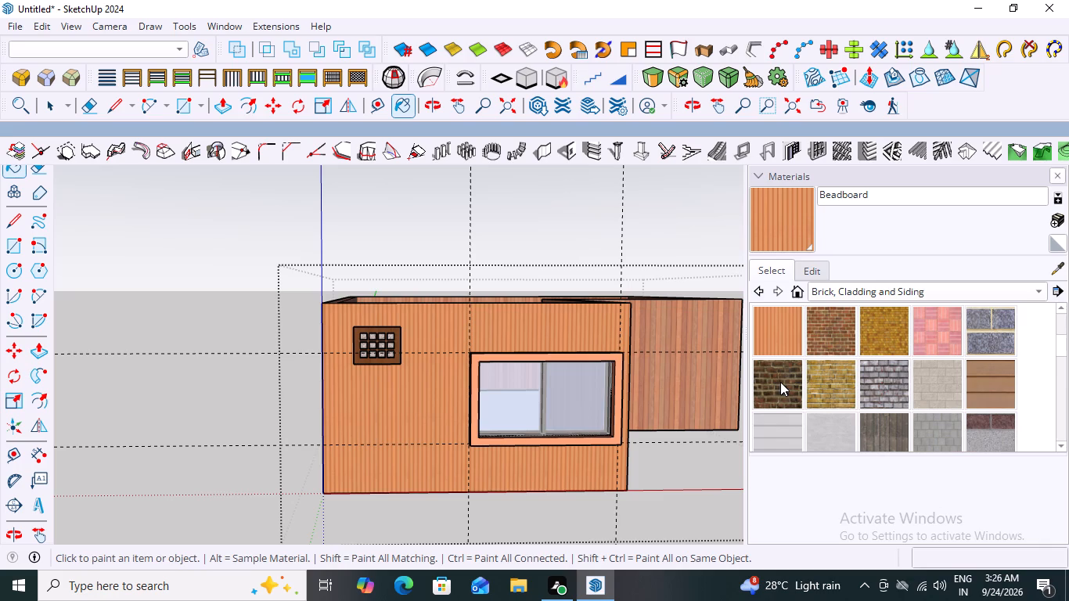
{"action": "scroll", "coordinate": [780, 382], "scroll_direction": "down", "scroll_amount": 2}
{"action": "left_click", "coordinate": [781, 382]}
{"action": "left_click", "coordinate": [526, 330]}
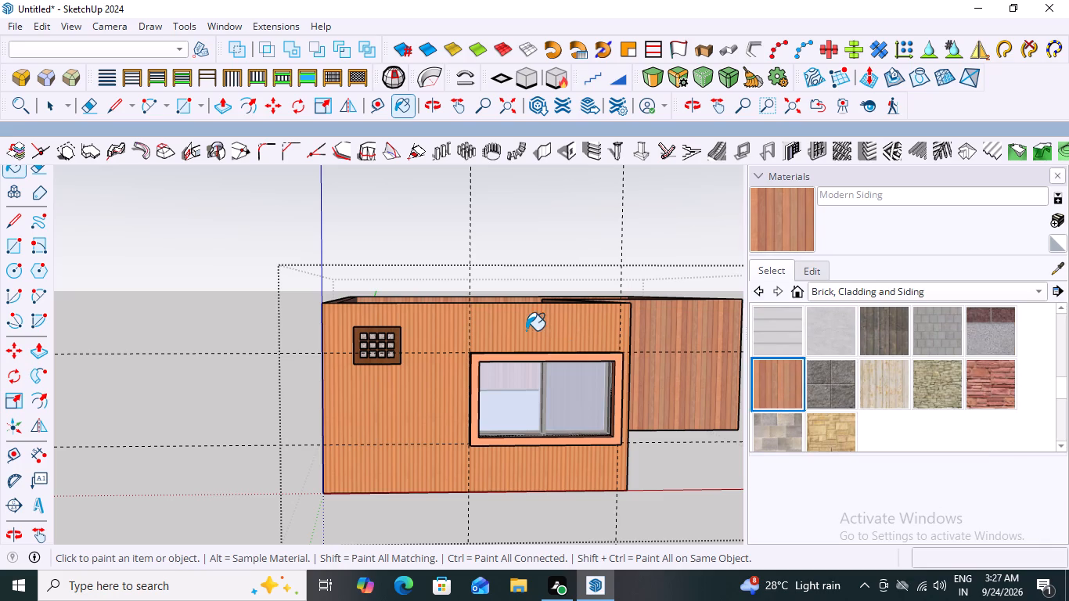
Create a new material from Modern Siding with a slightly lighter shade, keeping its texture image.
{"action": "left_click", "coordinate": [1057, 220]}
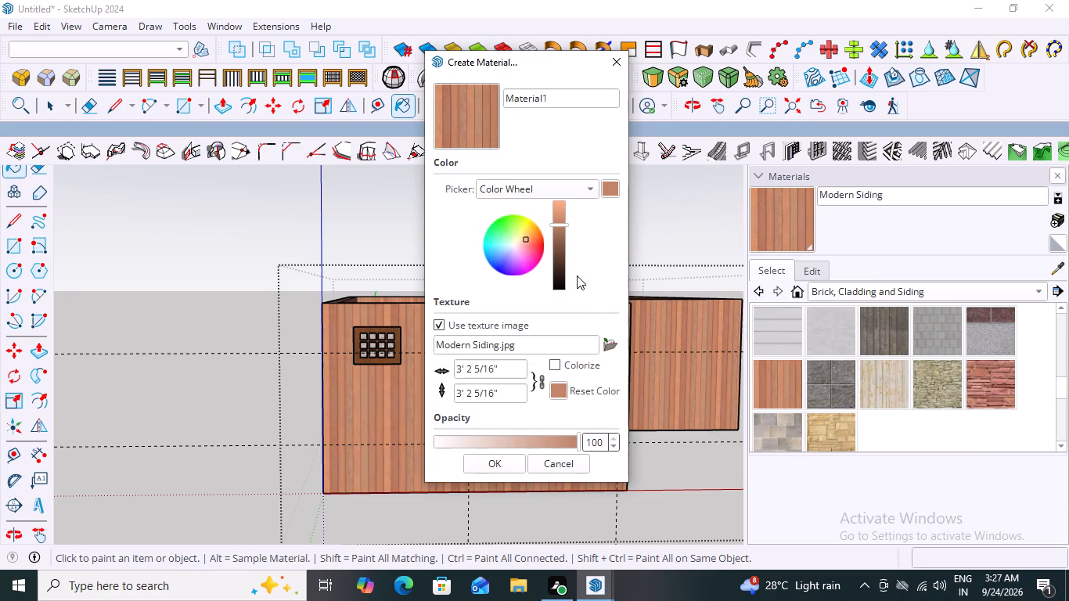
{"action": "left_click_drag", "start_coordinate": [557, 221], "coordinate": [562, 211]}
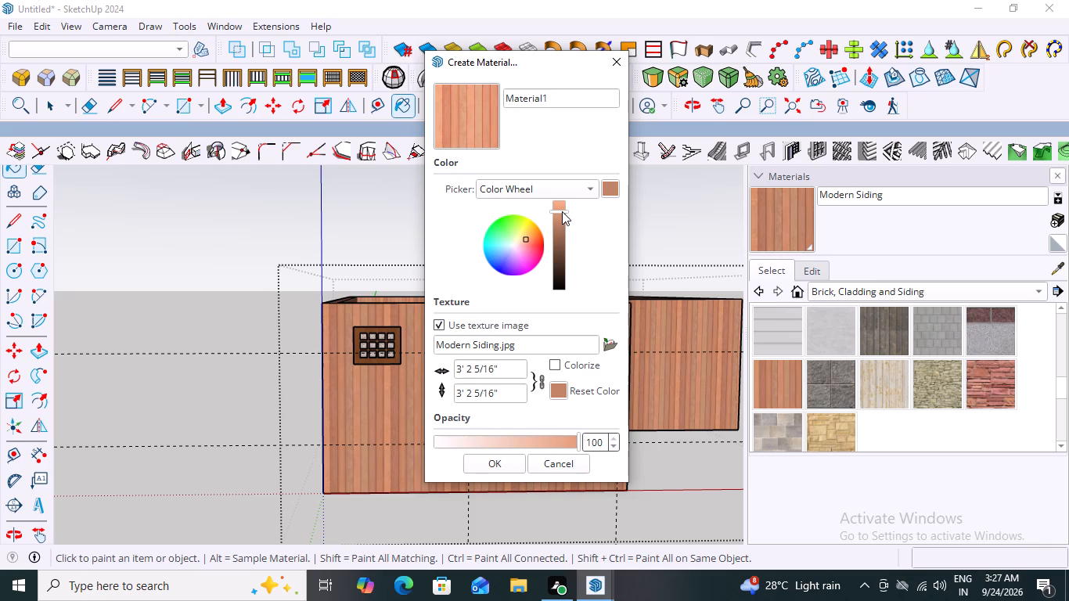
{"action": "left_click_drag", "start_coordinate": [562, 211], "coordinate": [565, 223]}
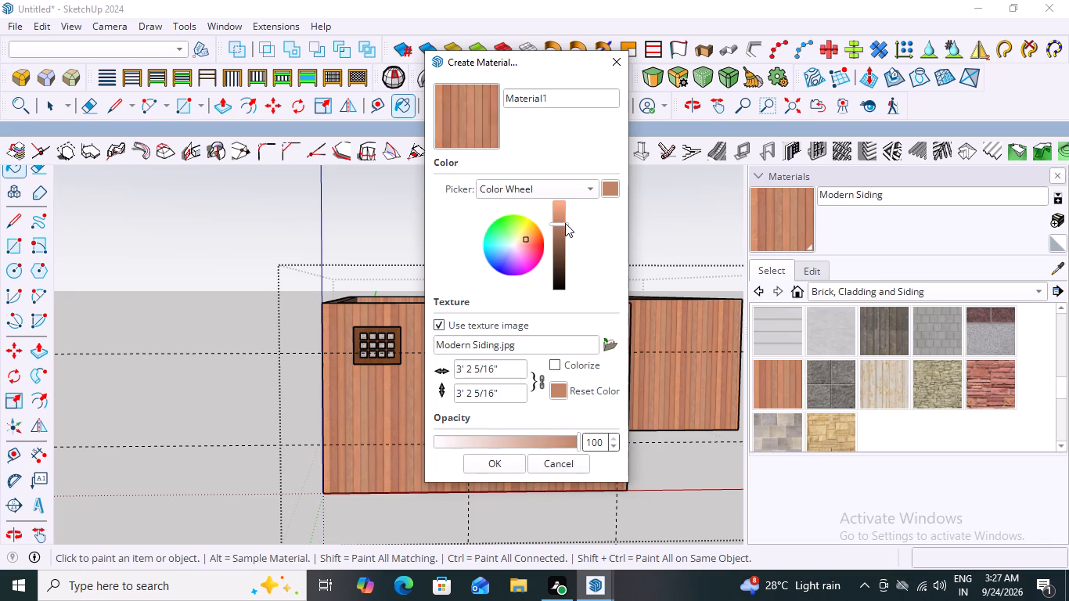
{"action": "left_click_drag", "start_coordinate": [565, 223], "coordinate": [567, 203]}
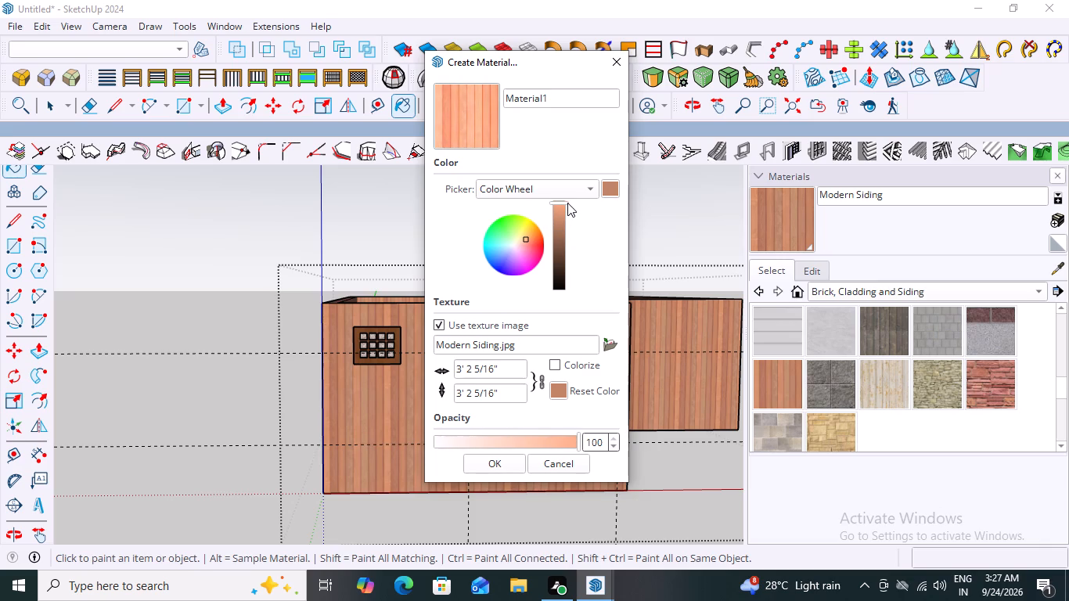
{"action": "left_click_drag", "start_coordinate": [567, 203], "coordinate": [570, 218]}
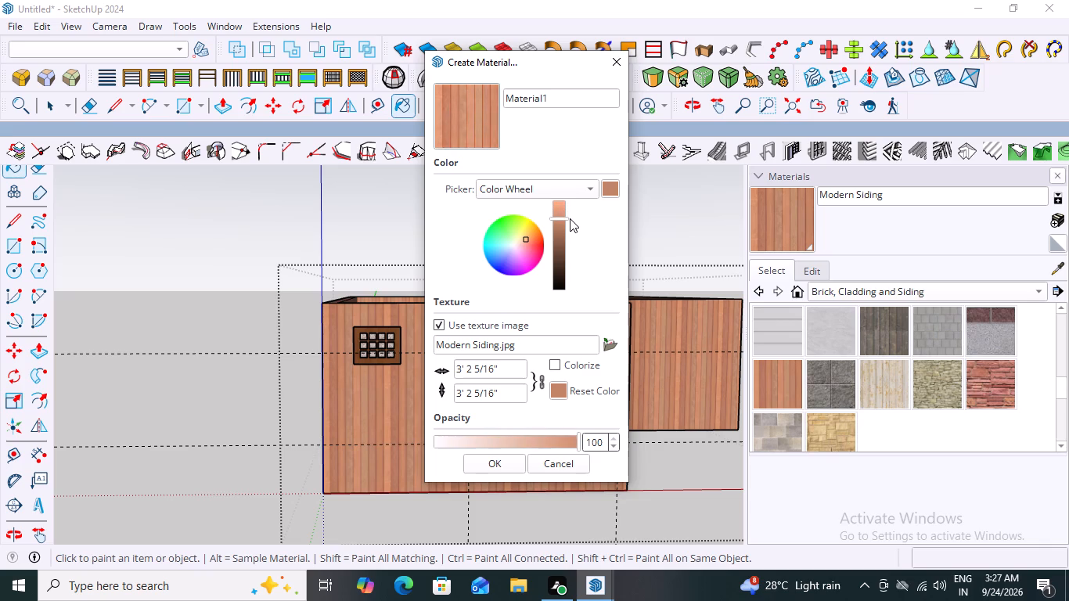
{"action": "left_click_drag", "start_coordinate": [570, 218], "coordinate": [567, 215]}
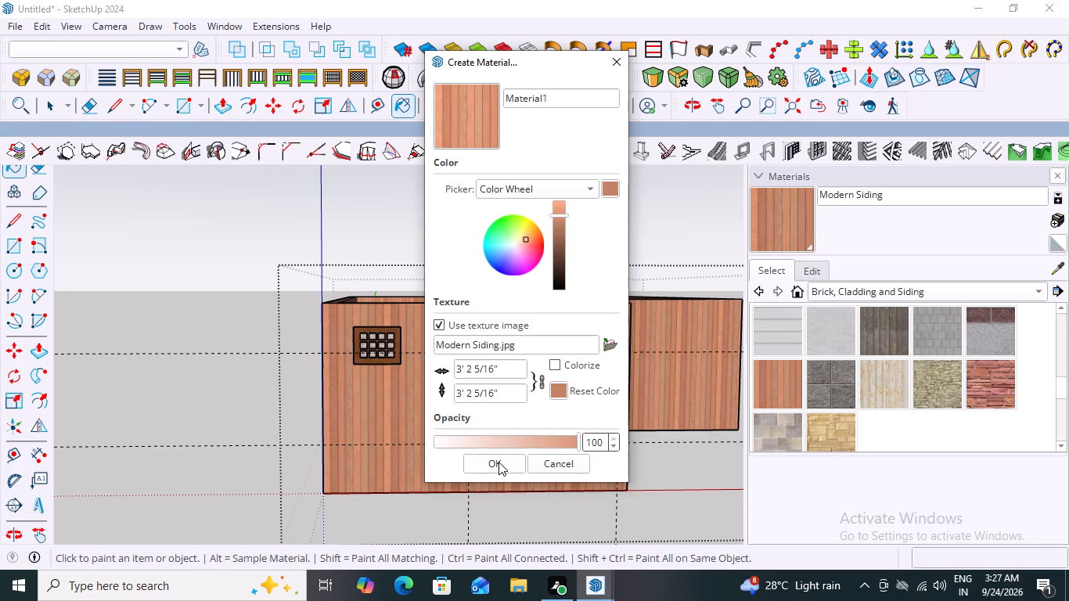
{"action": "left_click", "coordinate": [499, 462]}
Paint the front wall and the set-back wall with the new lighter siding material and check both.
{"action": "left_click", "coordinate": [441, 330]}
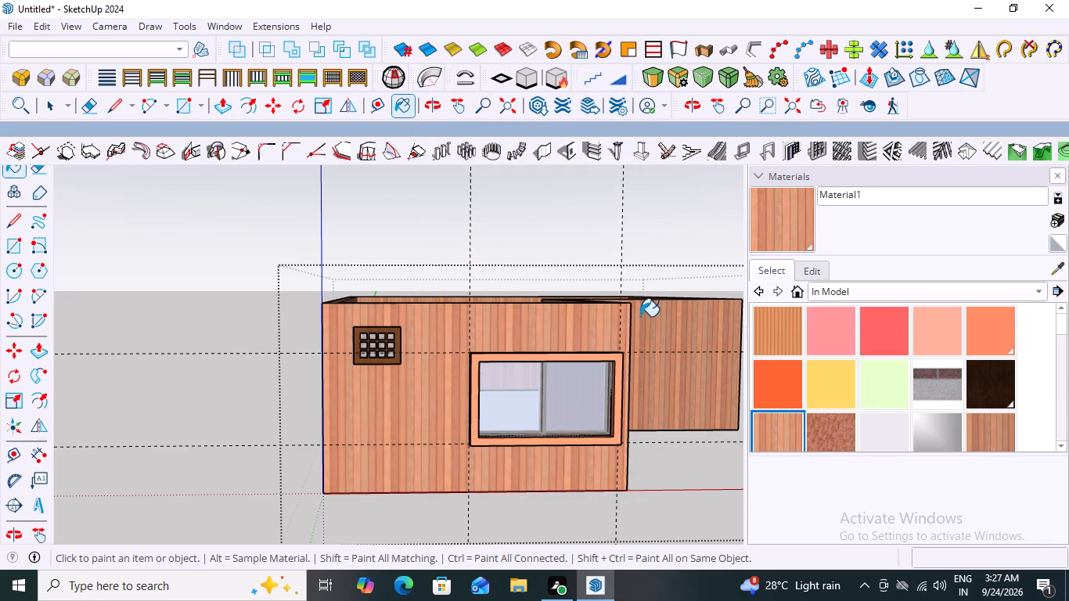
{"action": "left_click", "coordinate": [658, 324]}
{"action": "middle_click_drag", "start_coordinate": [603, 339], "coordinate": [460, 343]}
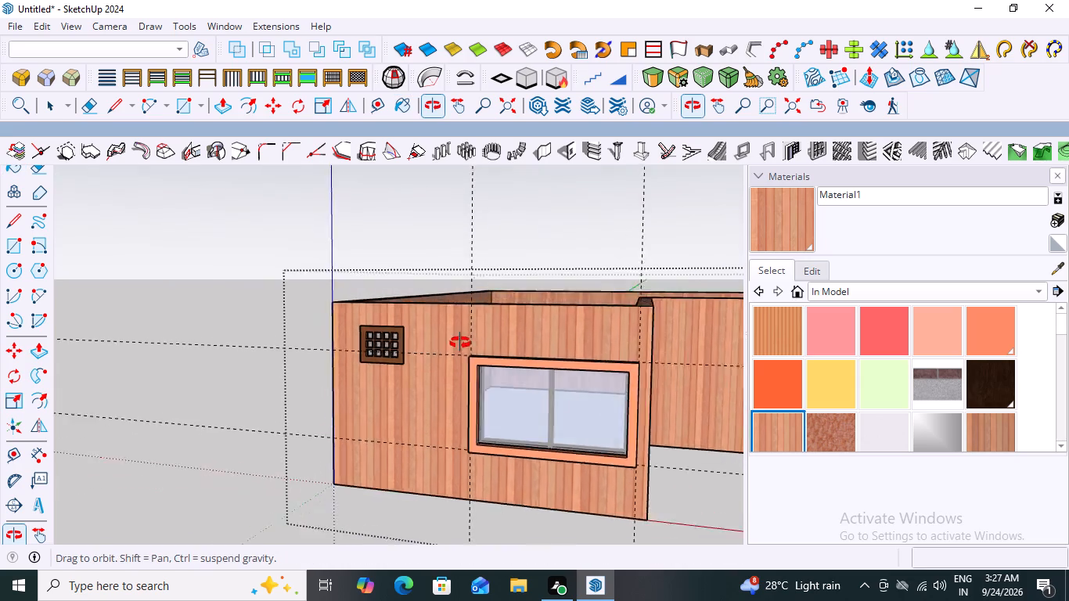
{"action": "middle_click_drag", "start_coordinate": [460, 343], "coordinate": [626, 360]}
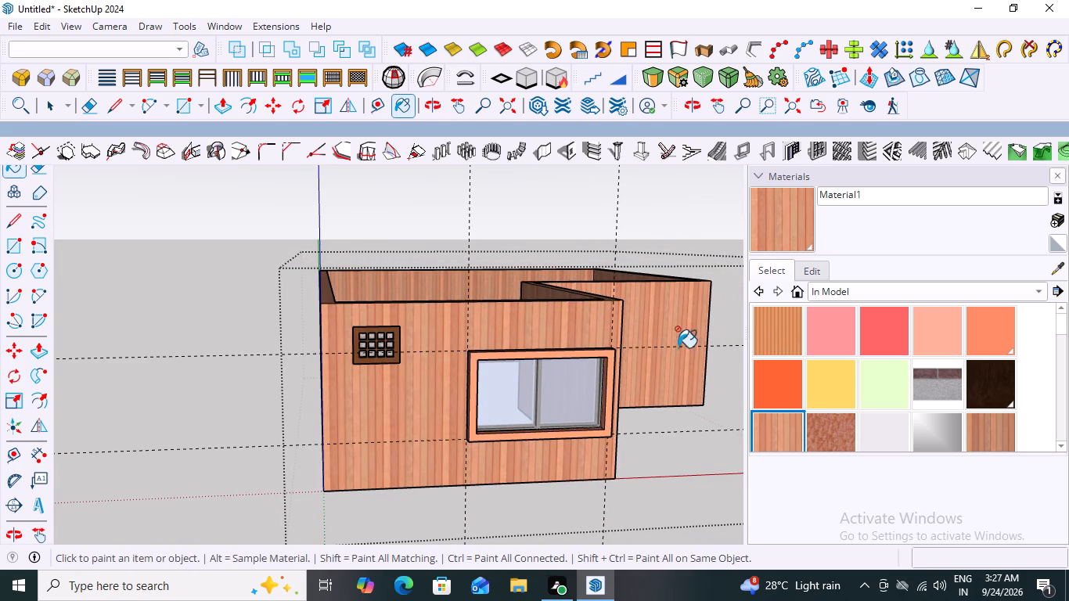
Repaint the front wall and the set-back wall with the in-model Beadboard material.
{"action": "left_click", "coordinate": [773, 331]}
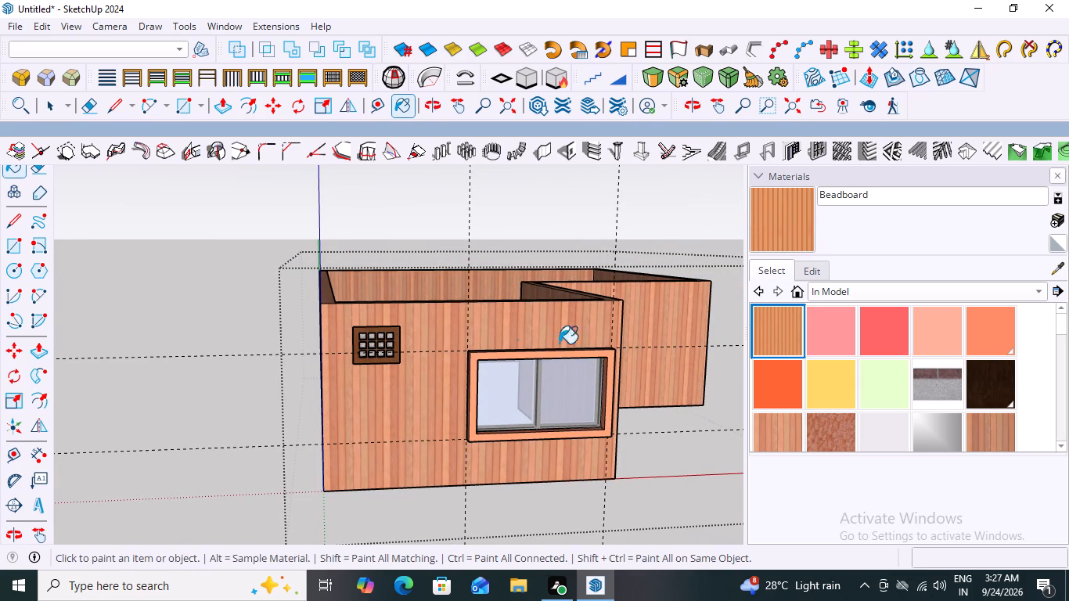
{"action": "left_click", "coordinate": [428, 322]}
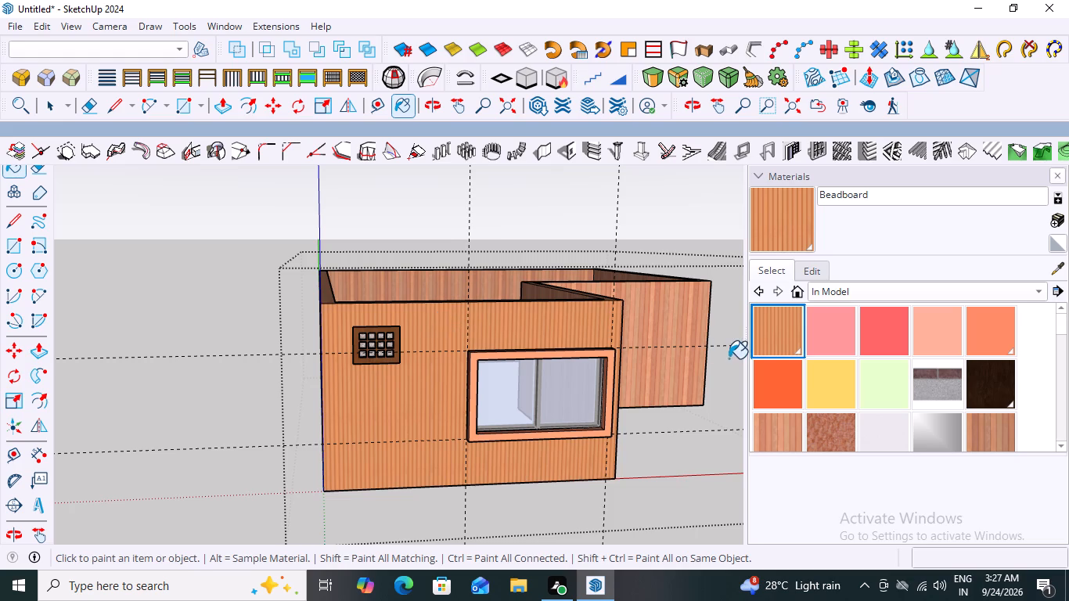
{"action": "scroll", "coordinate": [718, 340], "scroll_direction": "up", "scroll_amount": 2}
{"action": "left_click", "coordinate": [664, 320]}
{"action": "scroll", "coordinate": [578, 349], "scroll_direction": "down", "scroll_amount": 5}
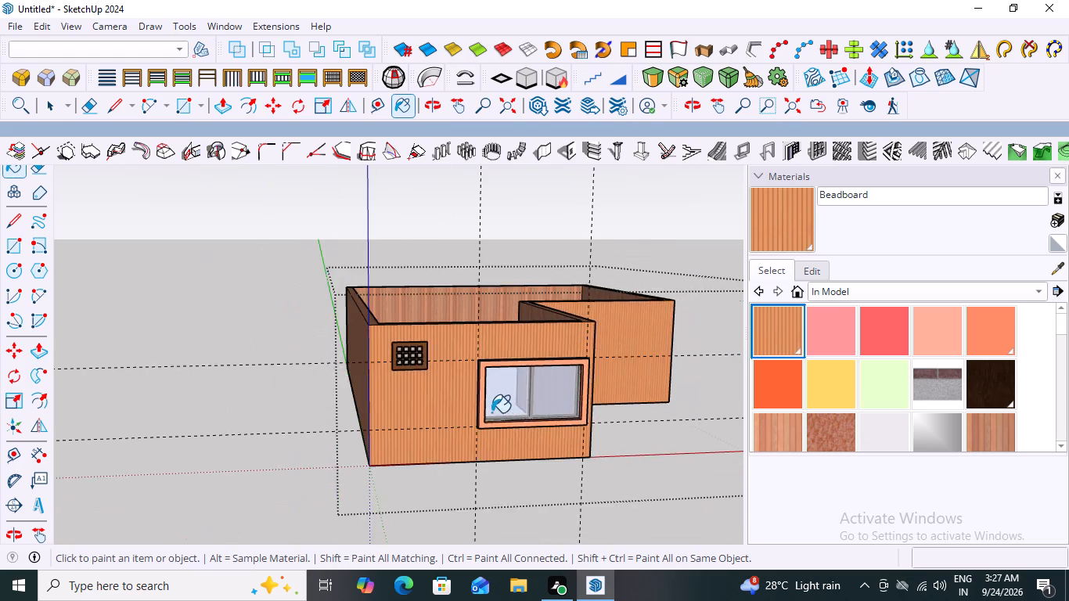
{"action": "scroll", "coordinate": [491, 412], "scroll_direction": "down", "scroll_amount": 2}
Create a new material from Beadboard with a redder, slightly darker colour, keeping its texture image.
{"action": "left_click", "coordinate": [1059, 221]}
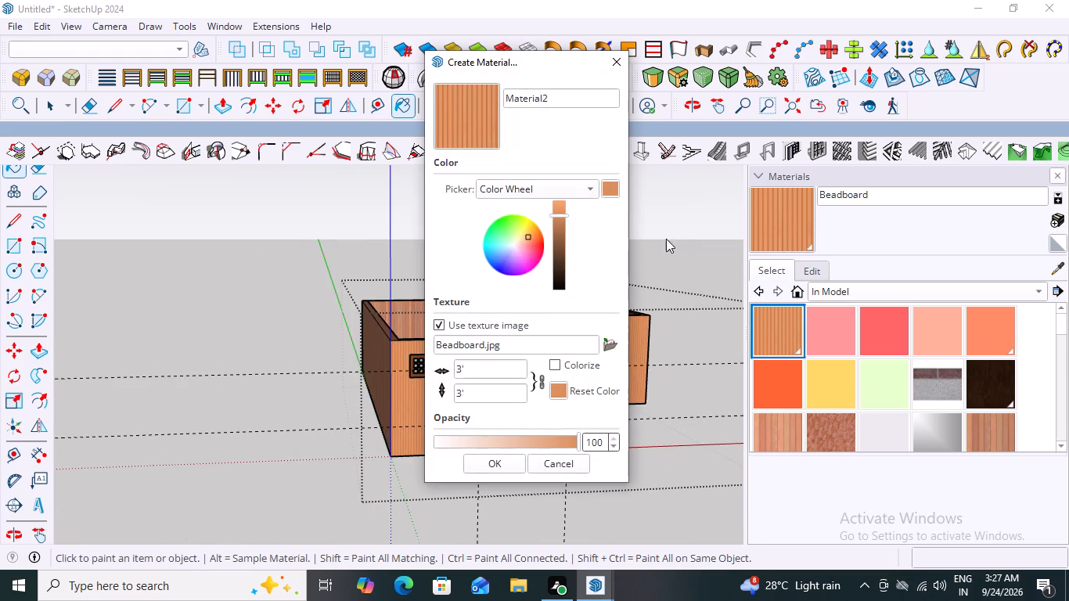
{"action": "left_click_drag", "start_coordinate": [559, 214], "coordinate": [560, 225]}
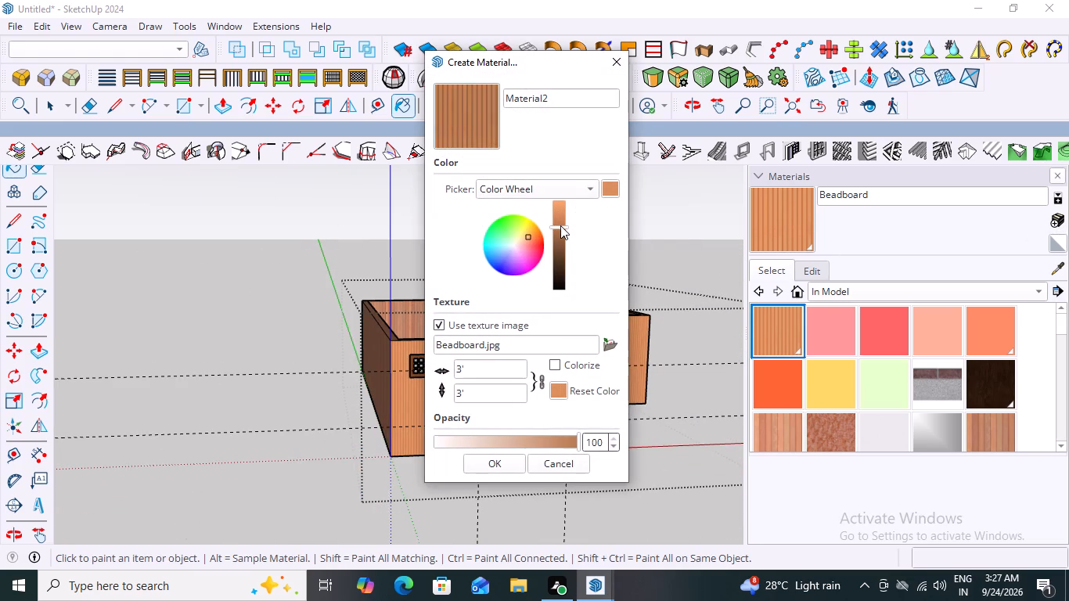
{"action": "left_click_drag", "start_coordinate": [560, 225], "coordinate": [570, 238]}
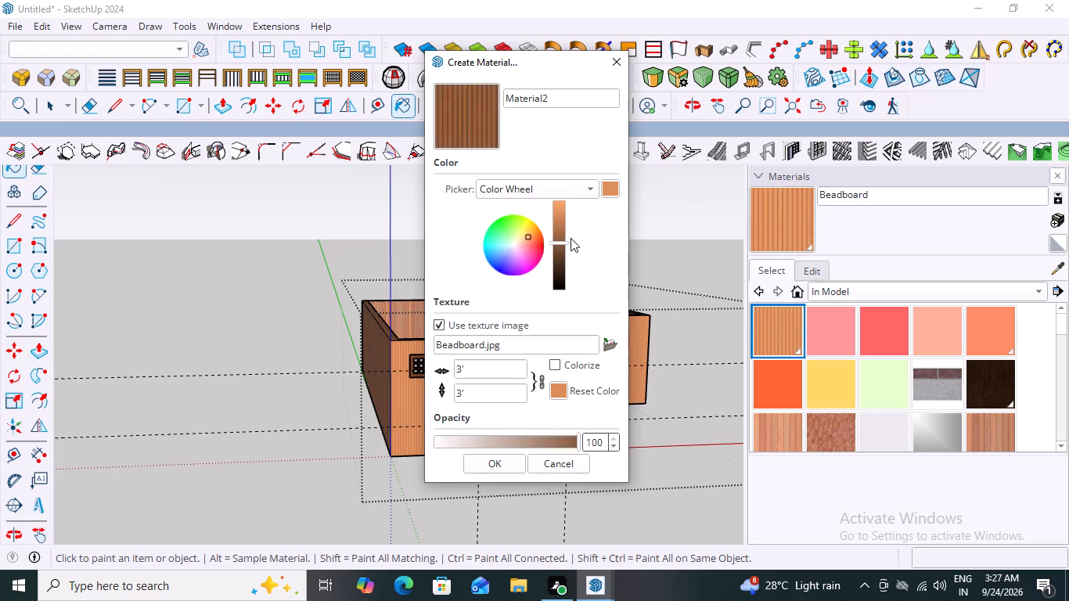
{"action": "left_click_drag", "start_coordinate": [570, 238], "coordinate": [570, 217]}
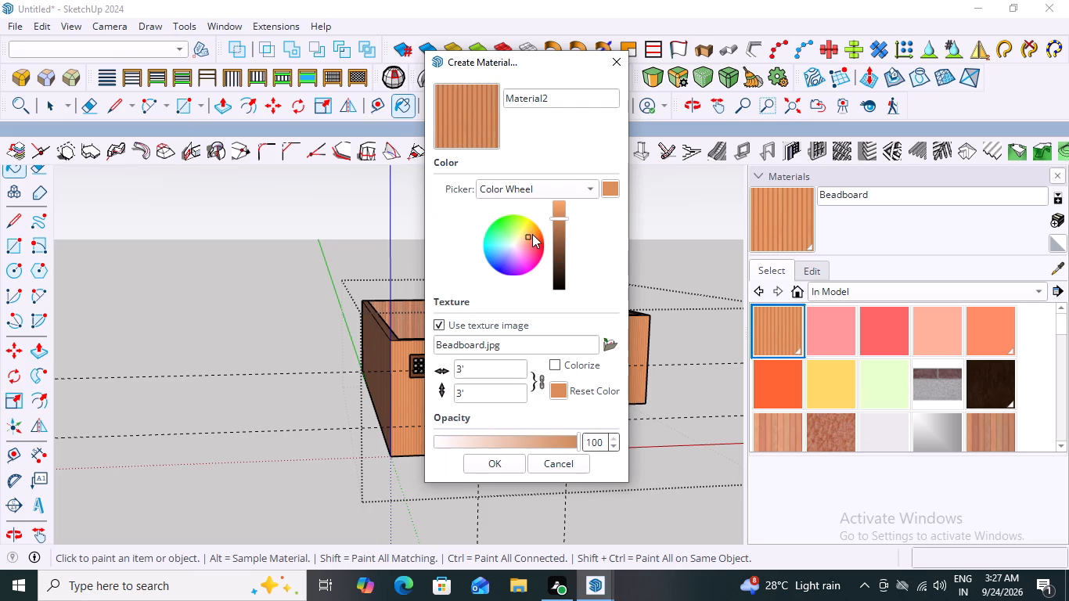
{"action": "left_click", "coordinate": [532, 234]}
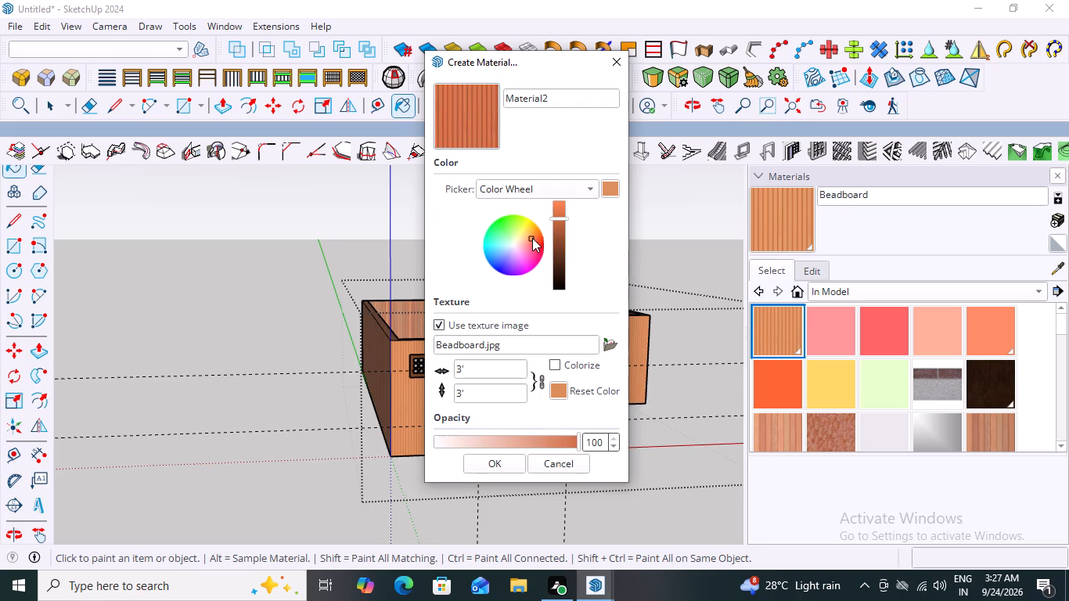
{"action": "left_click_drag", "start_coordinate": [559, 218], "coordinate": [563, 224]}
{"action": "left_click_drag", "start_coordinate": [563, 224], "coordinate": [568, 212]}
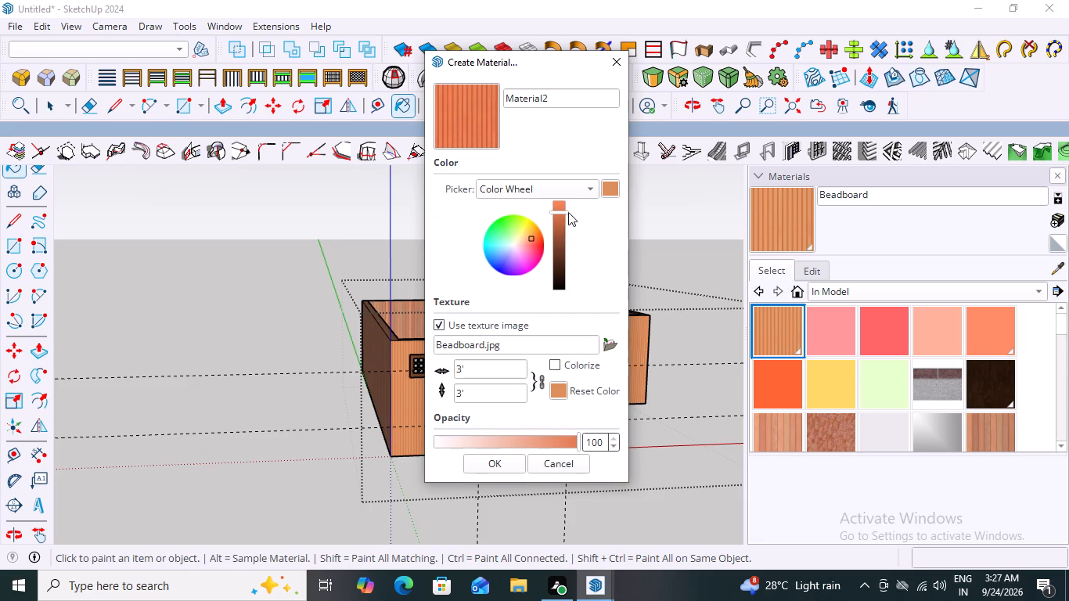
{"action": "left_click_drag", "start_coordinate": [568, 212], "coordinate": [568, 219]}
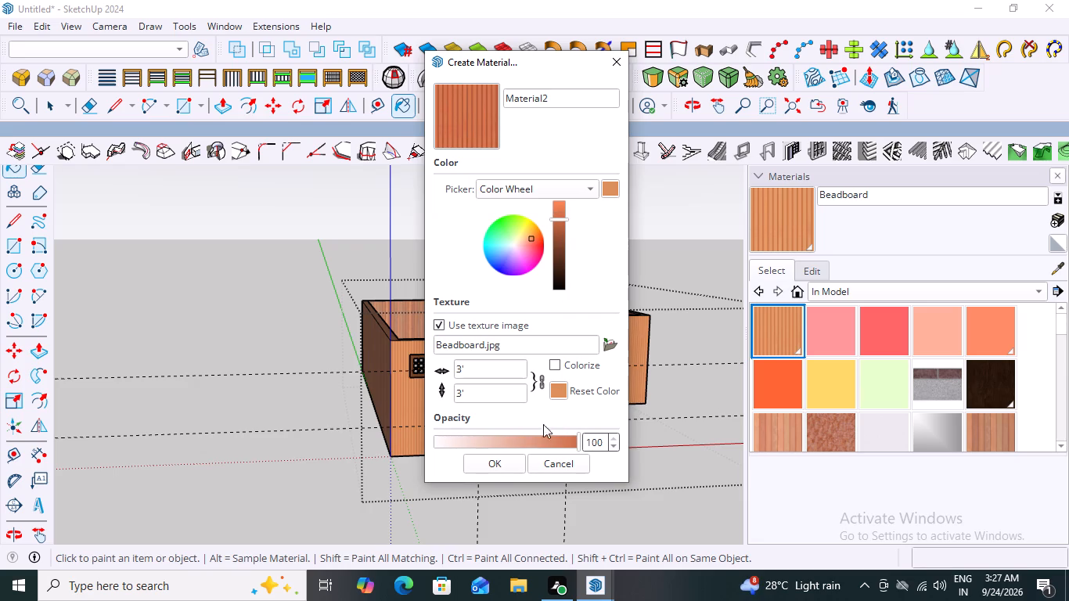
{"action": "left_click", "coordinate": [503, 459]}
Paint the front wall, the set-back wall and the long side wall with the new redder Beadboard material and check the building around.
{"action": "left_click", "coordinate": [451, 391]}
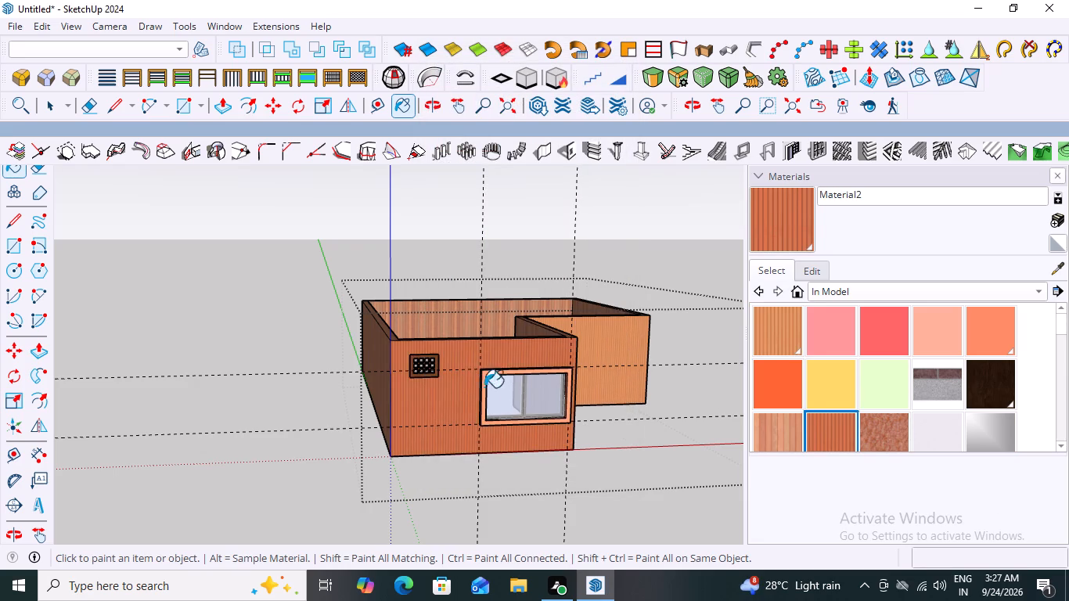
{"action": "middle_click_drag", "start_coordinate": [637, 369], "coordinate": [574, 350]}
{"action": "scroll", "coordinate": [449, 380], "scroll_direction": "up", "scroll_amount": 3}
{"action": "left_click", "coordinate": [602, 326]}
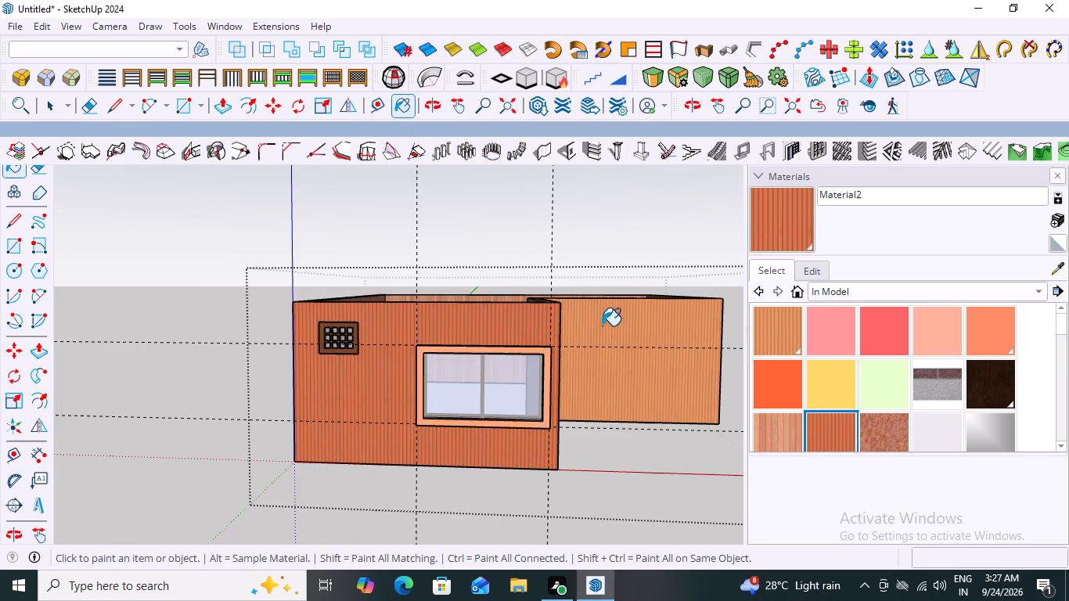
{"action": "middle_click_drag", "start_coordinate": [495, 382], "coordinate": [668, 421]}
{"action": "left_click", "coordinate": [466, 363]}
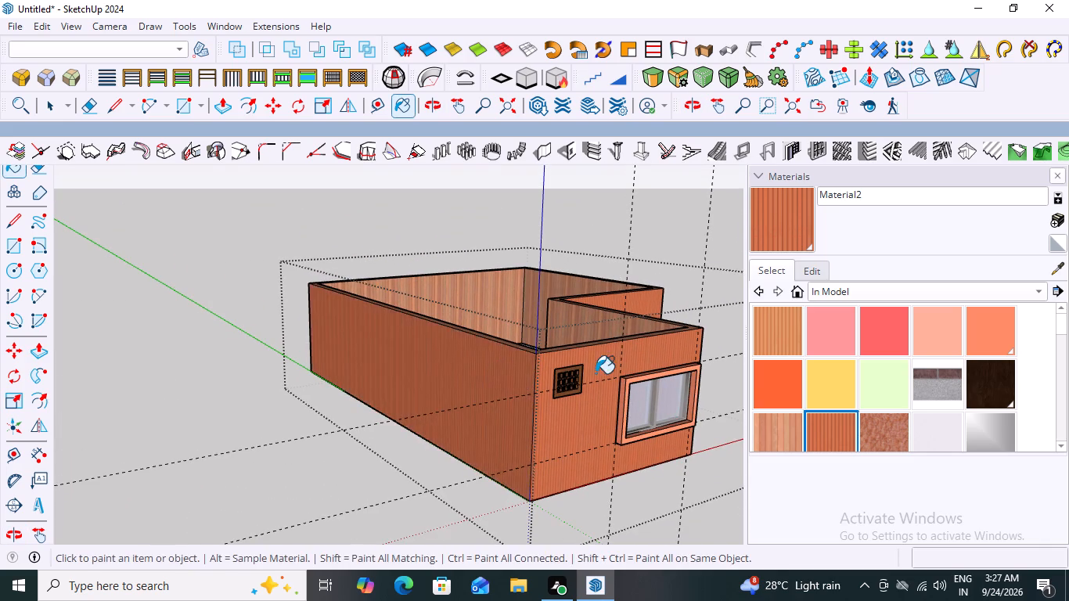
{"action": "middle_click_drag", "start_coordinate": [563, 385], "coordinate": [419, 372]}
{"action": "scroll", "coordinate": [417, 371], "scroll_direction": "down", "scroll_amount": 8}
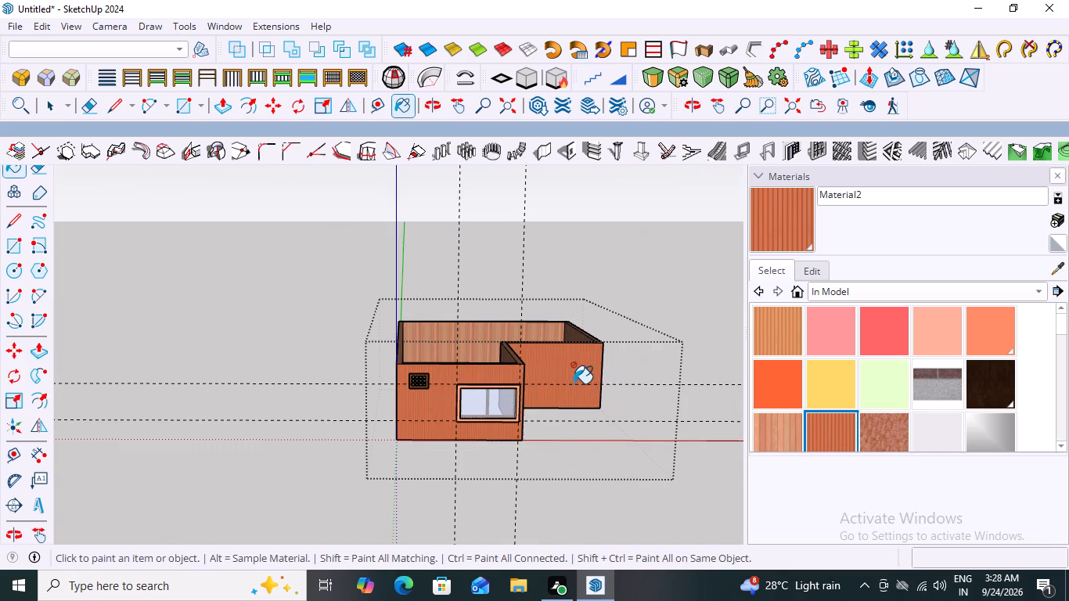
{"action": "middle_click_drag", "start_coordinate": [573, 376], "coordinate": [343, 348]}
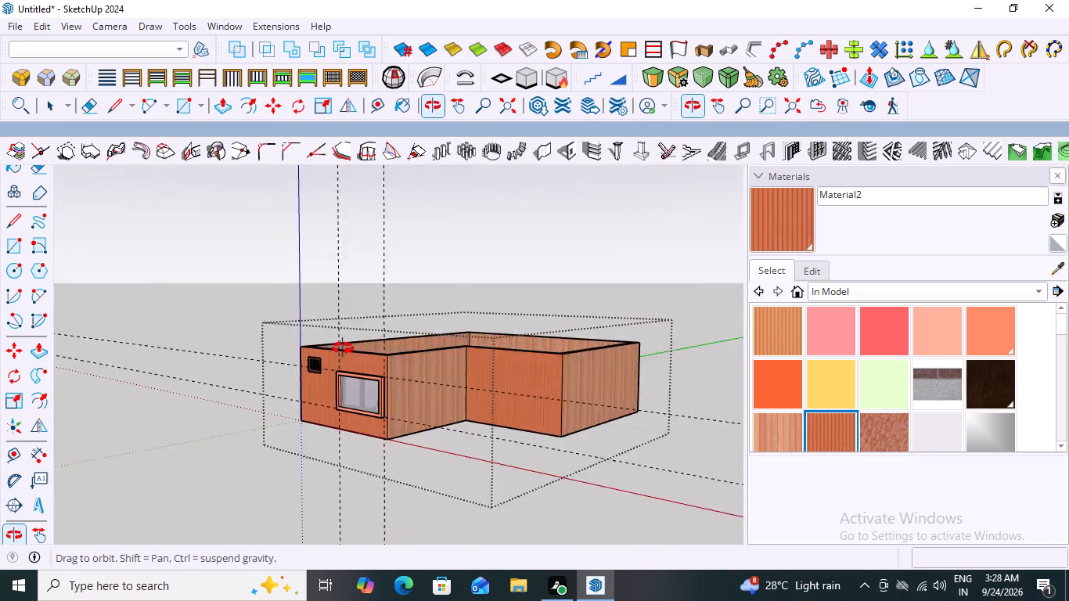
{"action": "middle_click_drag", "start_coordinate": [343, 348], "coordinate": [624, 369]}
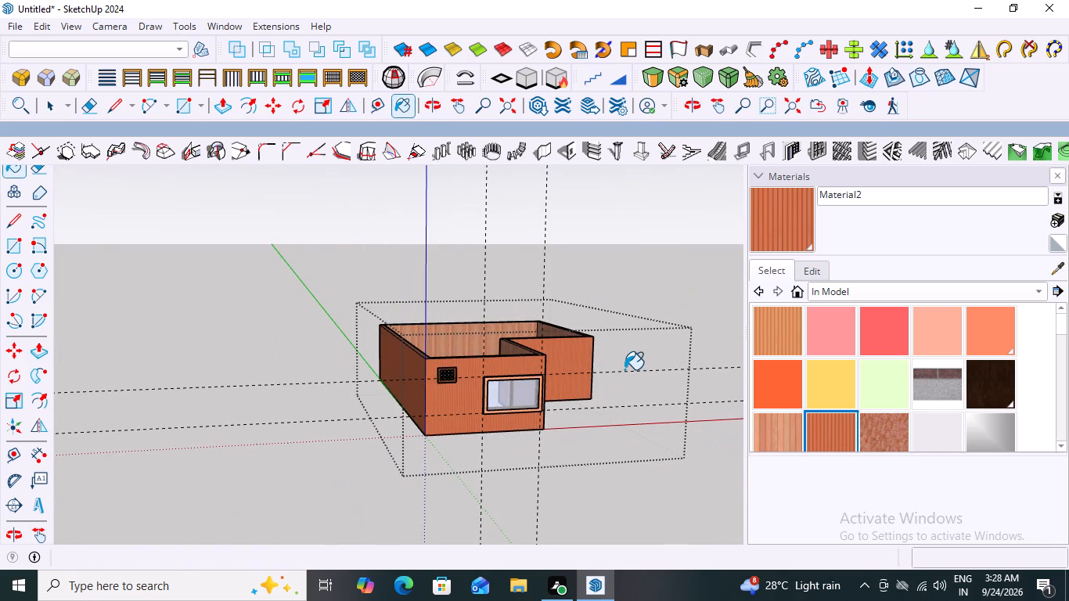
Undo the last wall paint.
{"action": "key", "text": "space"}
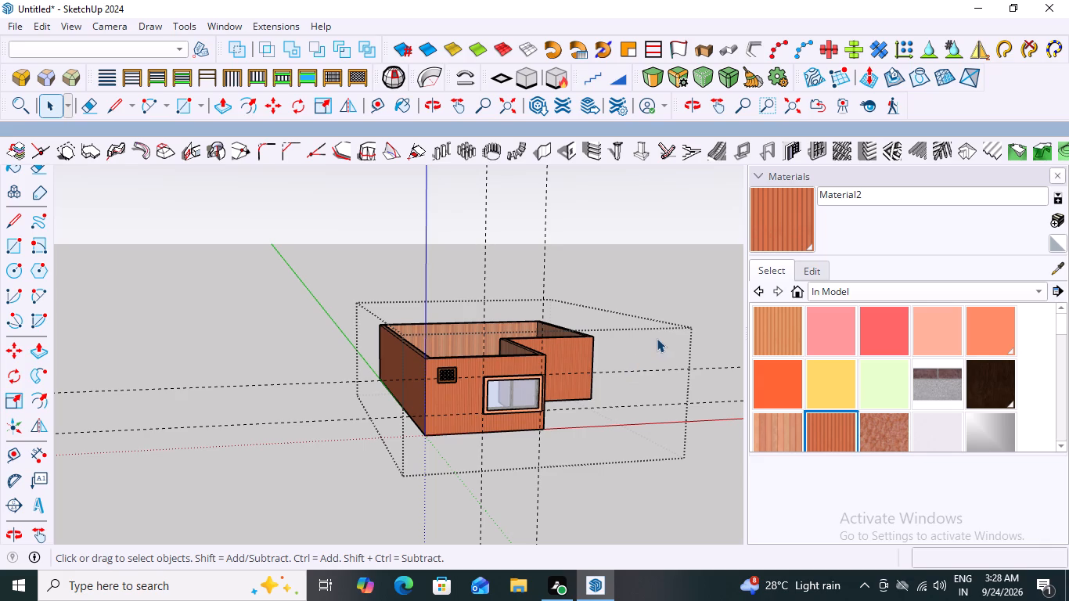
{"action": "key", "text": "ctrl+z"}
Paint all connected wall faces of the building with the redder Beadboard material and leave the group.
{"action": "left_click", "coordinate": [573, 359]}
{"action": "double_click", "coordinate": [573, 359]}
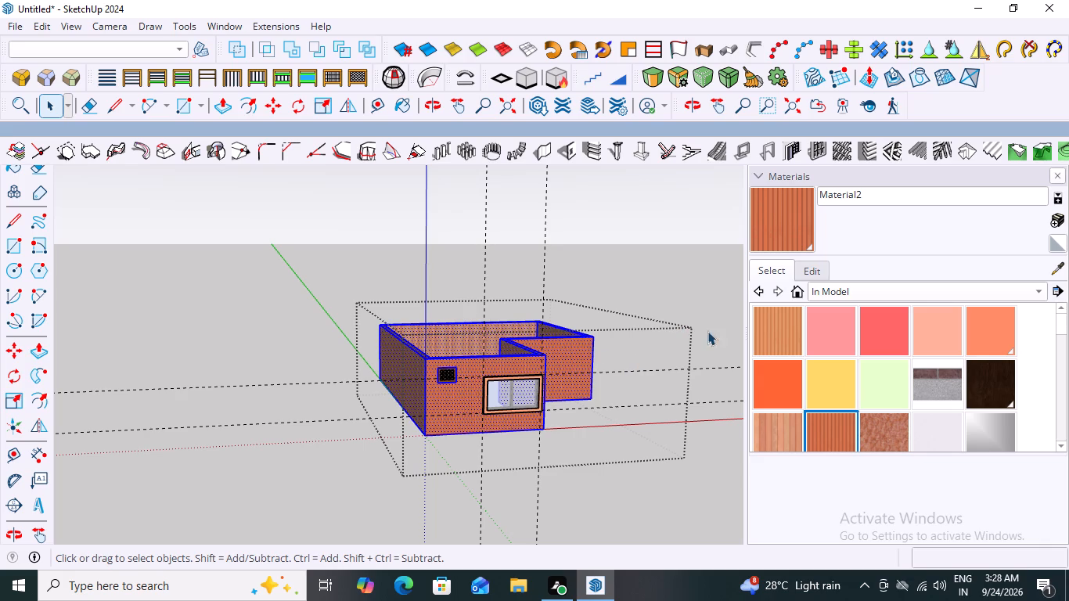
{"action": "left_click", "coordinate": [791, 225]}
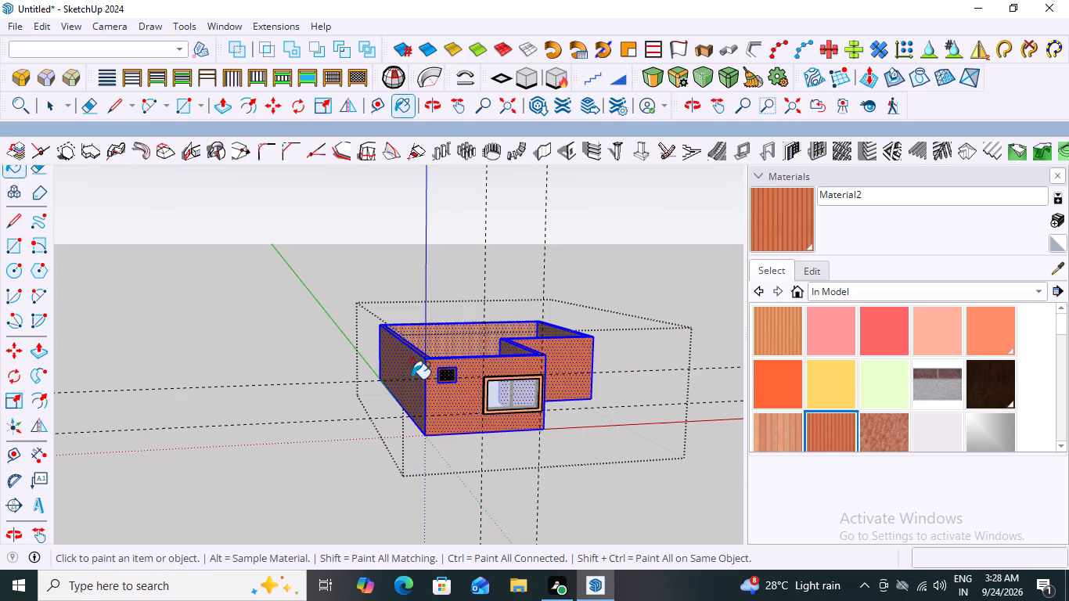
{"action": "left_click", "coordinate": [404, 366]}
{"action": "middle_click_drag", "start_coordinate": [586, 398], "coordinate": [257, 385]}
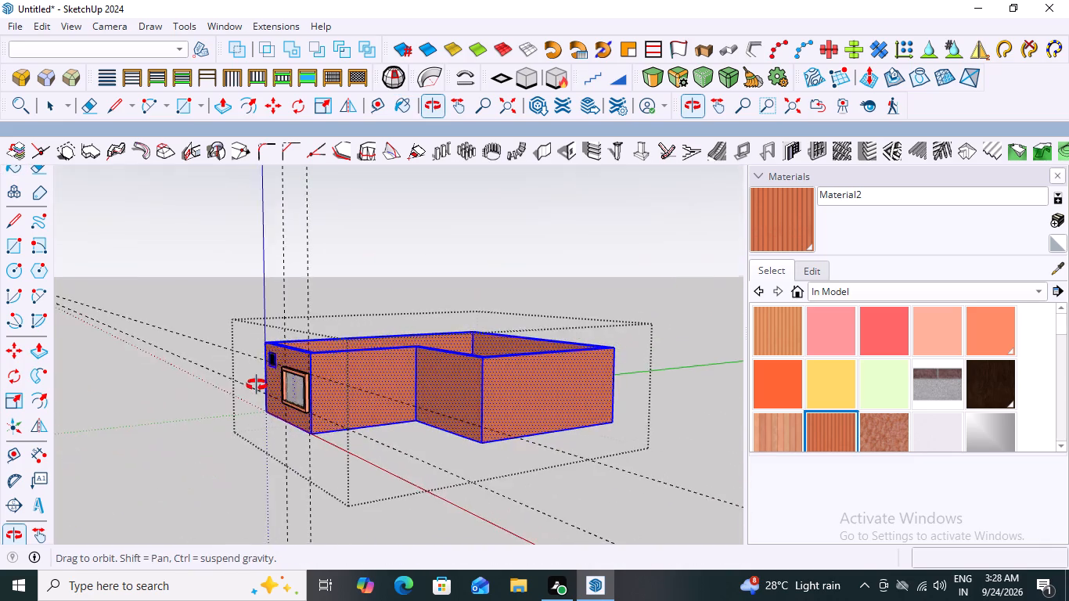
{"action": "middle_click_drag", "start_coordinate": [257, 385], "coordinate": [458, 444]}
{"action": "key", "text": "space"}
{"action": "double_click", "coordinate": [639, 316]}
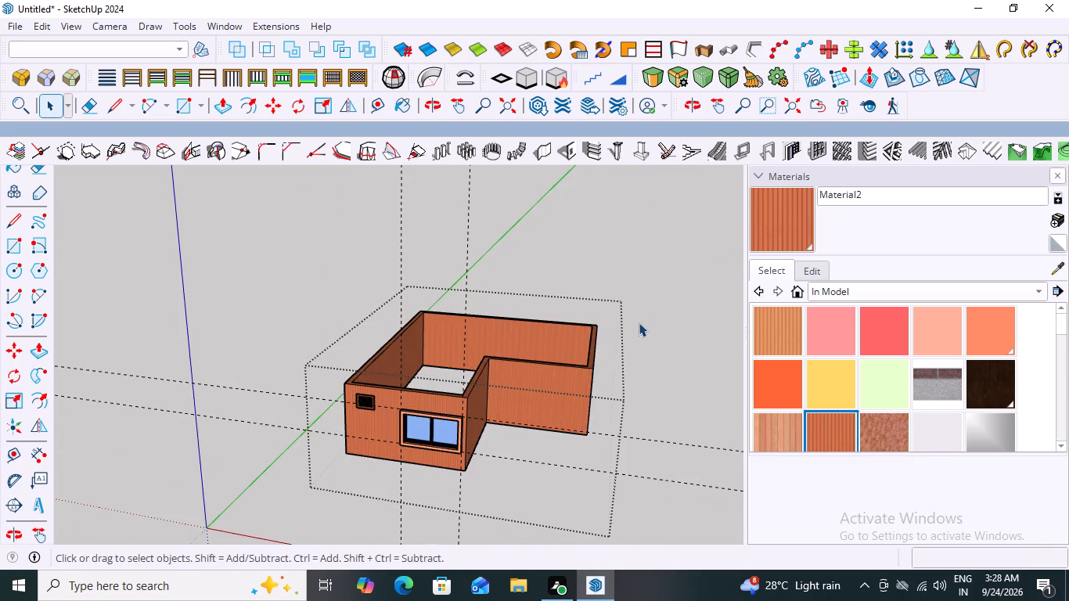
Examine the repainted front wall around the window and the set-back wall beside it.
{"action": "middle_click_drag", "start_coordinate": [521, 415], "coordinate": [595, 413]}
{"action": "scroll", "coordinate": [457, 419], "scroll_direction": "up", "scroll_amount": 7}
{"action": "middle_click_drag", "start_coordinate": [521, 383], "coordinate": [534, 335]}
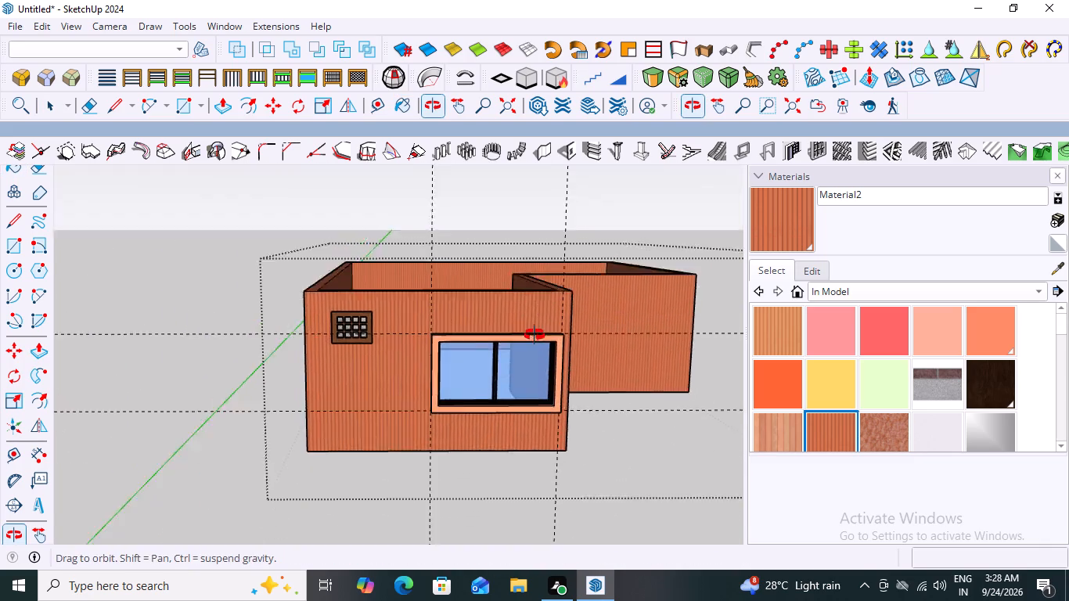
{"action": "middle_click_drag", "start_coordinate": [534, 335], "coordinate": [528, 357]}
{"action": "scroll", "coordinate": [534, 334], "scroll_direction": "up", "scroll_amount": 4}
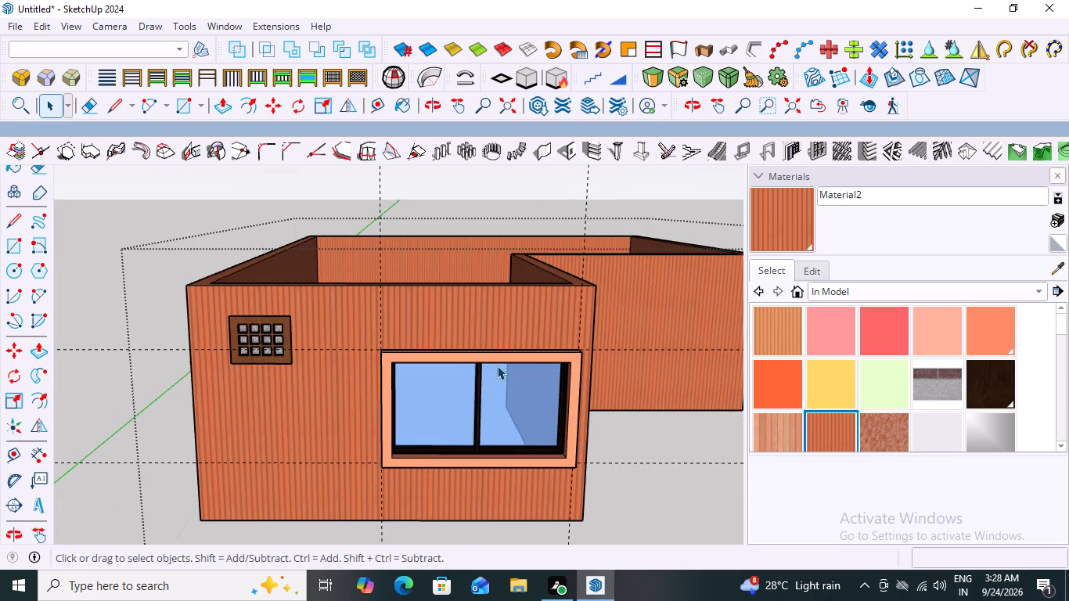
{"action": "scroll", "coordinate": [497, 365], "scroll_direction": "down", "scroll_amount": 7}
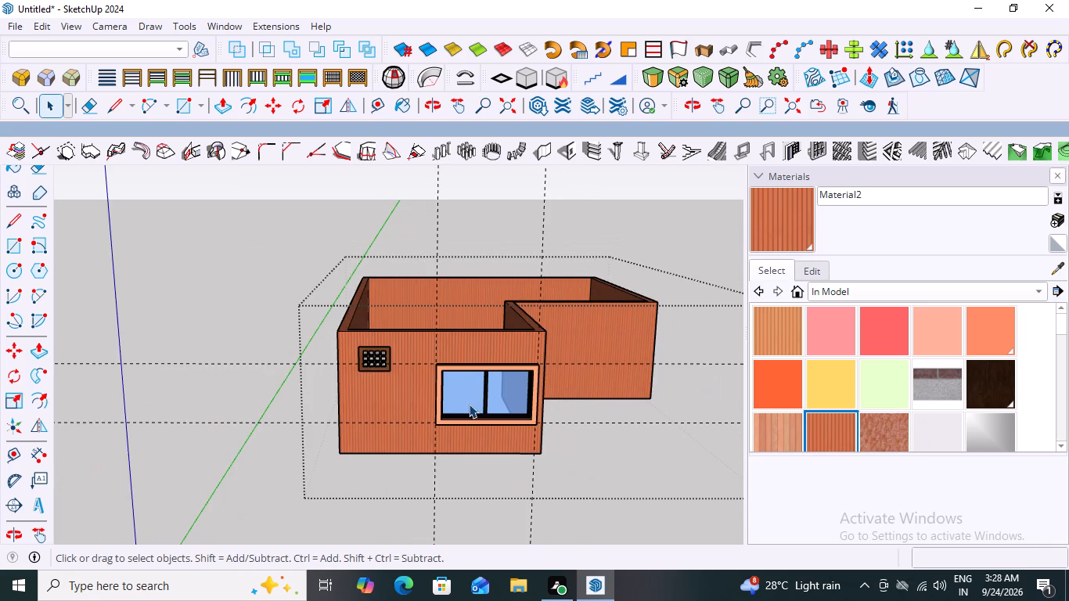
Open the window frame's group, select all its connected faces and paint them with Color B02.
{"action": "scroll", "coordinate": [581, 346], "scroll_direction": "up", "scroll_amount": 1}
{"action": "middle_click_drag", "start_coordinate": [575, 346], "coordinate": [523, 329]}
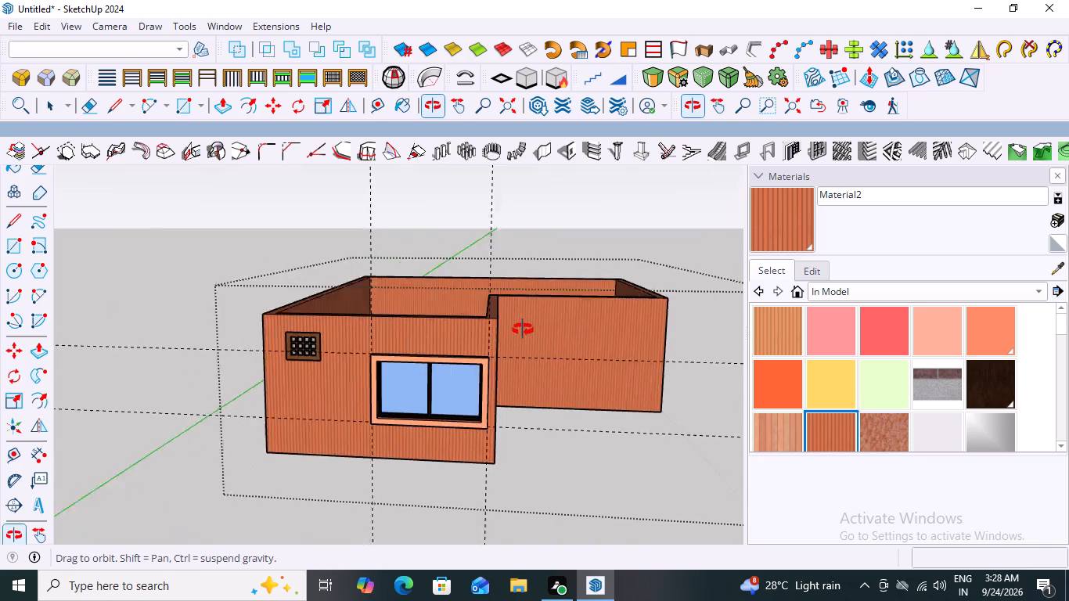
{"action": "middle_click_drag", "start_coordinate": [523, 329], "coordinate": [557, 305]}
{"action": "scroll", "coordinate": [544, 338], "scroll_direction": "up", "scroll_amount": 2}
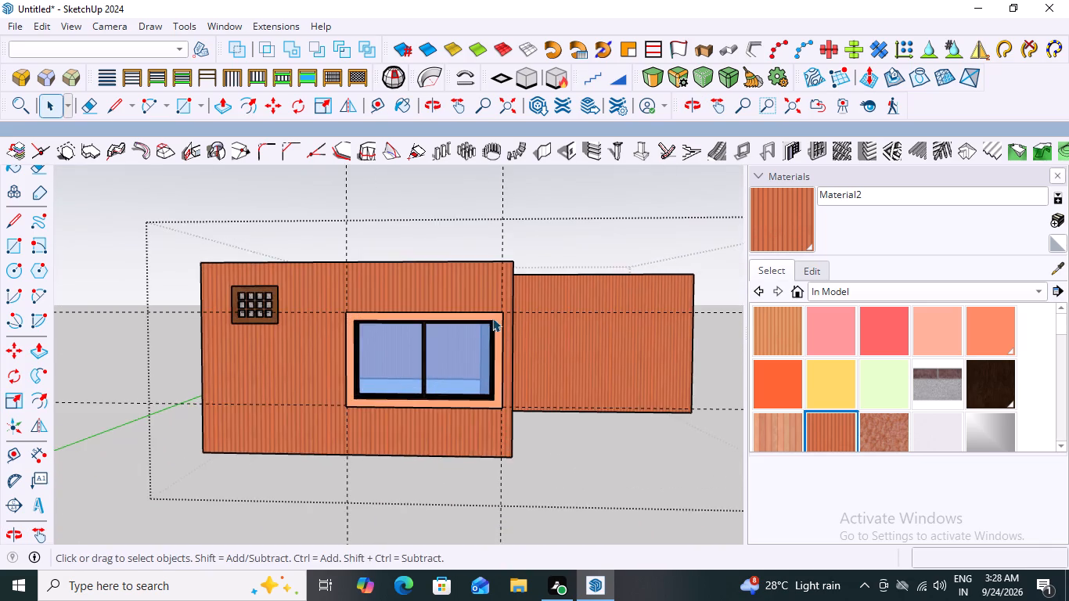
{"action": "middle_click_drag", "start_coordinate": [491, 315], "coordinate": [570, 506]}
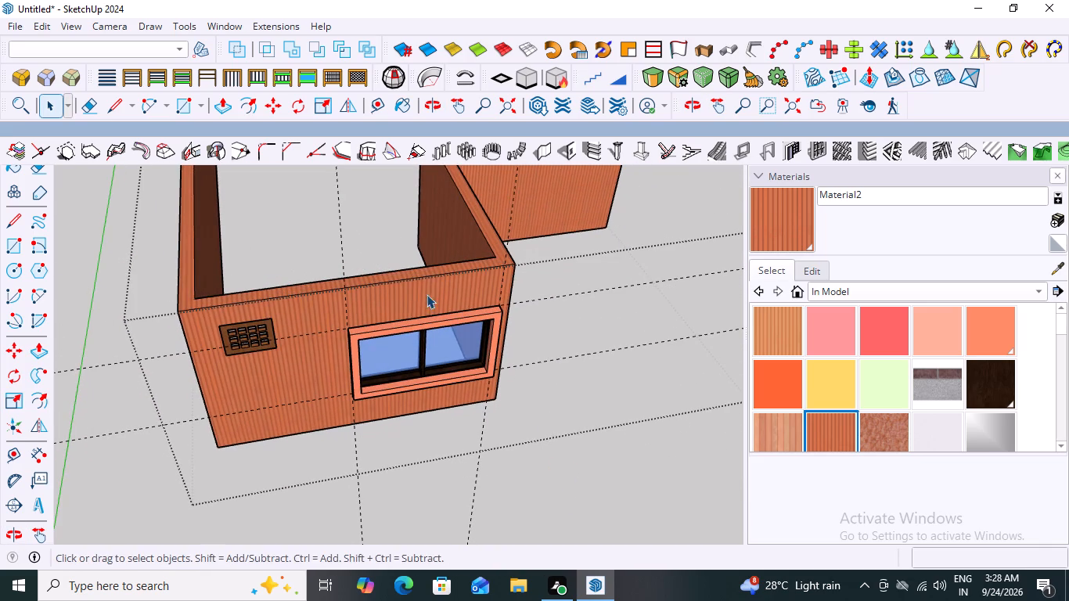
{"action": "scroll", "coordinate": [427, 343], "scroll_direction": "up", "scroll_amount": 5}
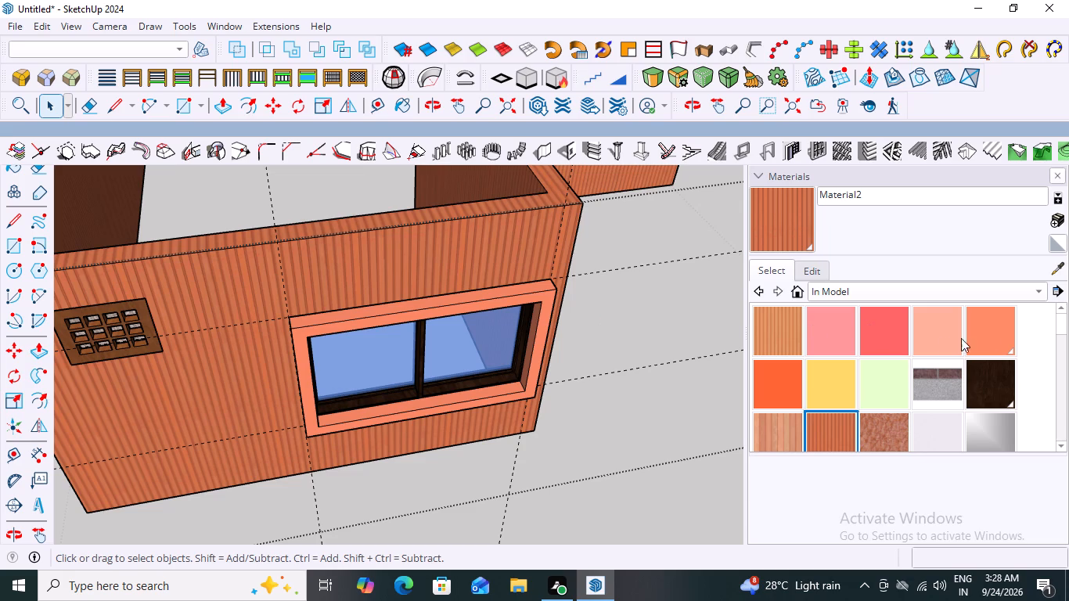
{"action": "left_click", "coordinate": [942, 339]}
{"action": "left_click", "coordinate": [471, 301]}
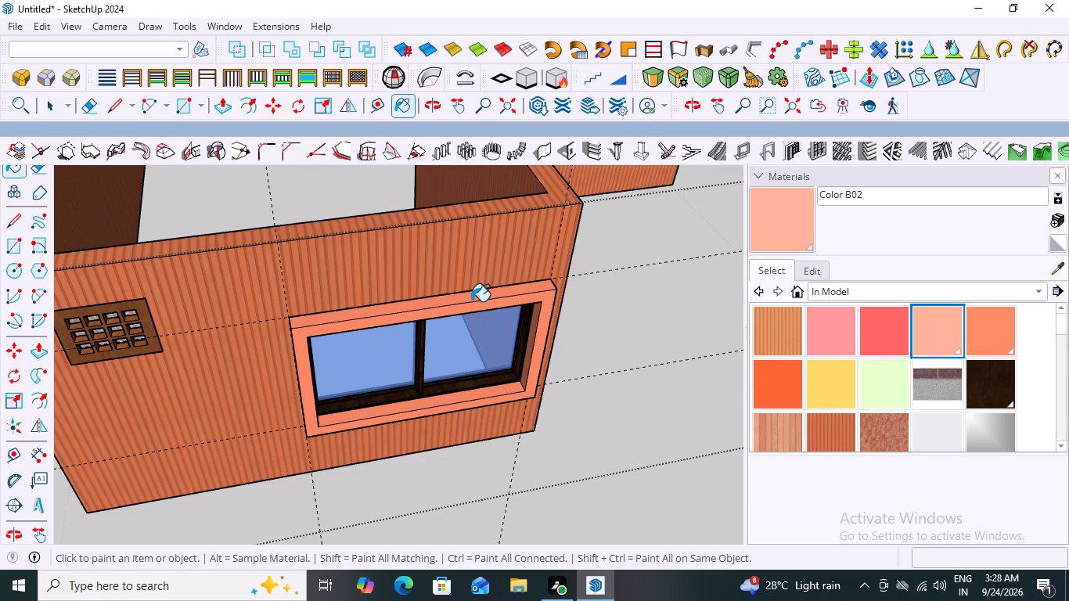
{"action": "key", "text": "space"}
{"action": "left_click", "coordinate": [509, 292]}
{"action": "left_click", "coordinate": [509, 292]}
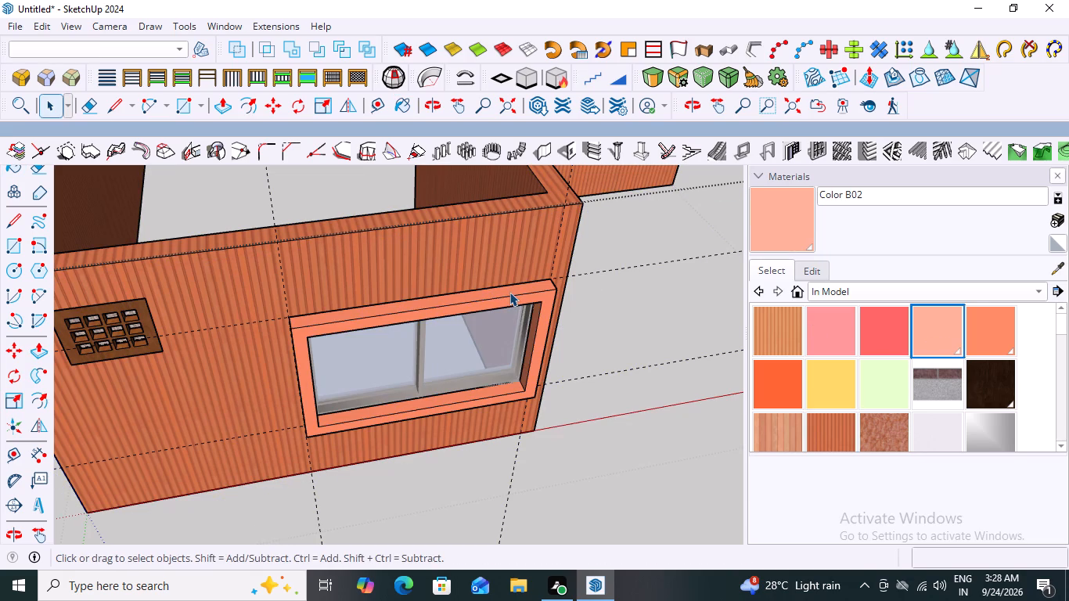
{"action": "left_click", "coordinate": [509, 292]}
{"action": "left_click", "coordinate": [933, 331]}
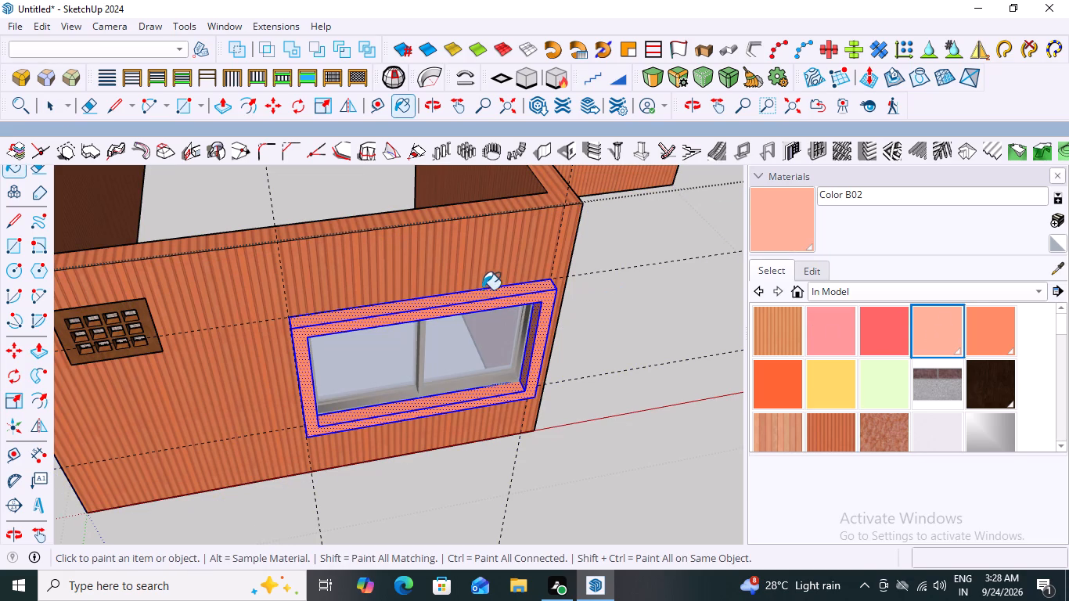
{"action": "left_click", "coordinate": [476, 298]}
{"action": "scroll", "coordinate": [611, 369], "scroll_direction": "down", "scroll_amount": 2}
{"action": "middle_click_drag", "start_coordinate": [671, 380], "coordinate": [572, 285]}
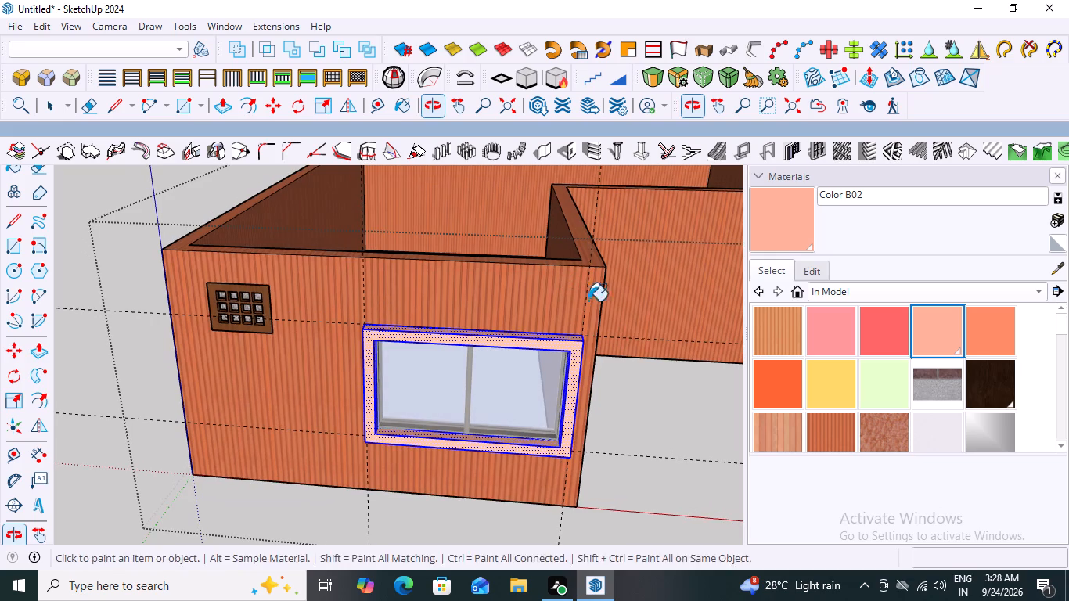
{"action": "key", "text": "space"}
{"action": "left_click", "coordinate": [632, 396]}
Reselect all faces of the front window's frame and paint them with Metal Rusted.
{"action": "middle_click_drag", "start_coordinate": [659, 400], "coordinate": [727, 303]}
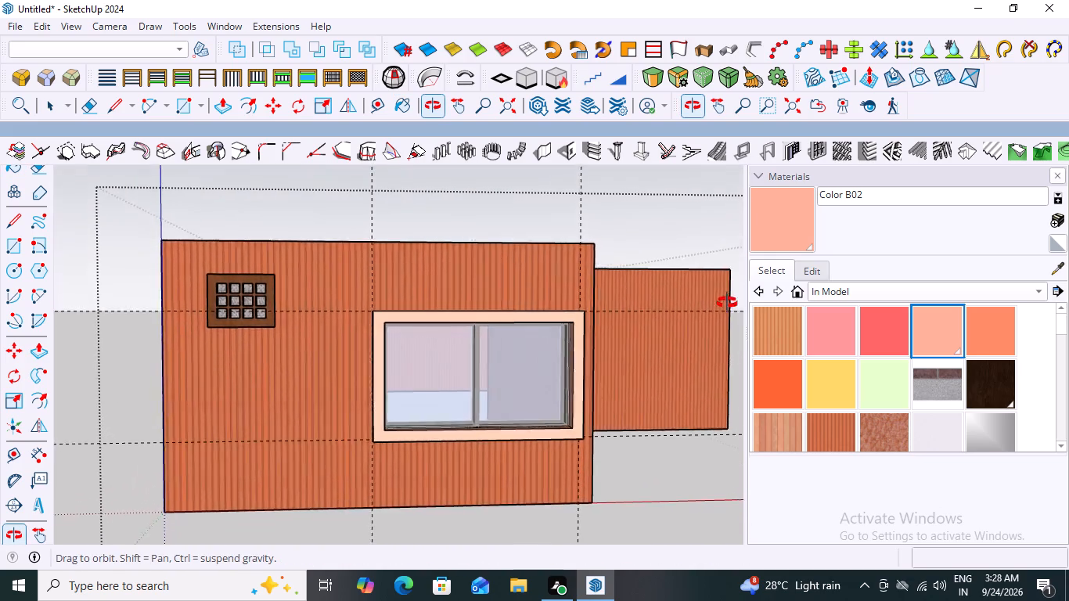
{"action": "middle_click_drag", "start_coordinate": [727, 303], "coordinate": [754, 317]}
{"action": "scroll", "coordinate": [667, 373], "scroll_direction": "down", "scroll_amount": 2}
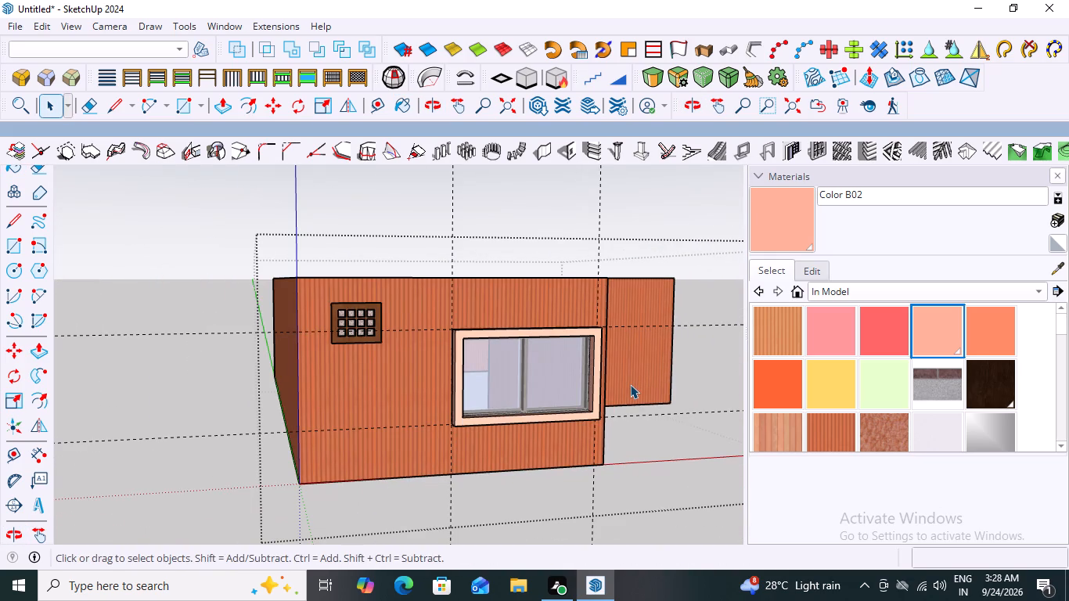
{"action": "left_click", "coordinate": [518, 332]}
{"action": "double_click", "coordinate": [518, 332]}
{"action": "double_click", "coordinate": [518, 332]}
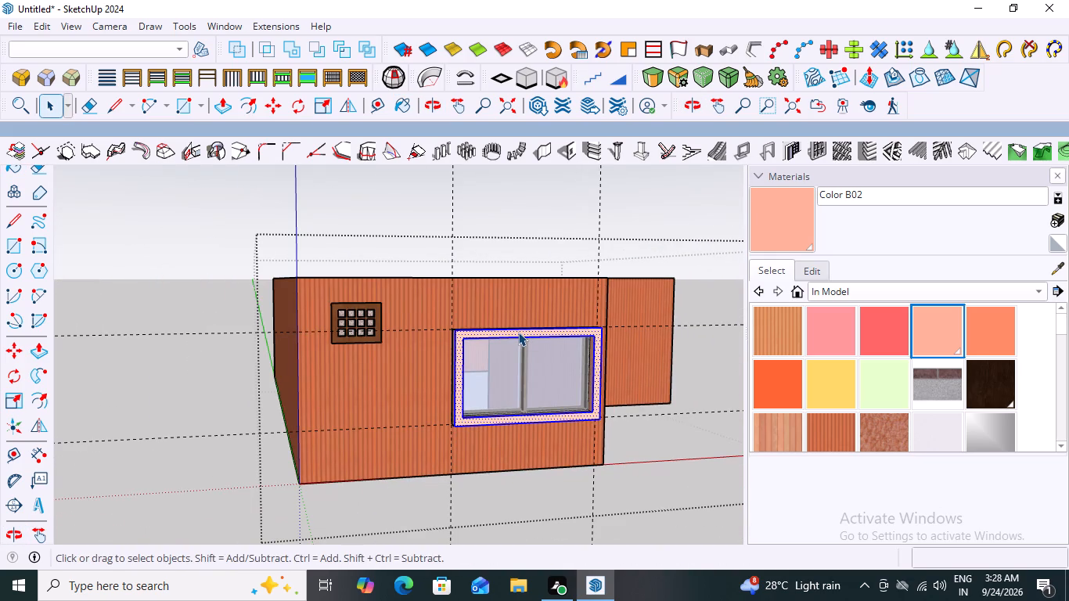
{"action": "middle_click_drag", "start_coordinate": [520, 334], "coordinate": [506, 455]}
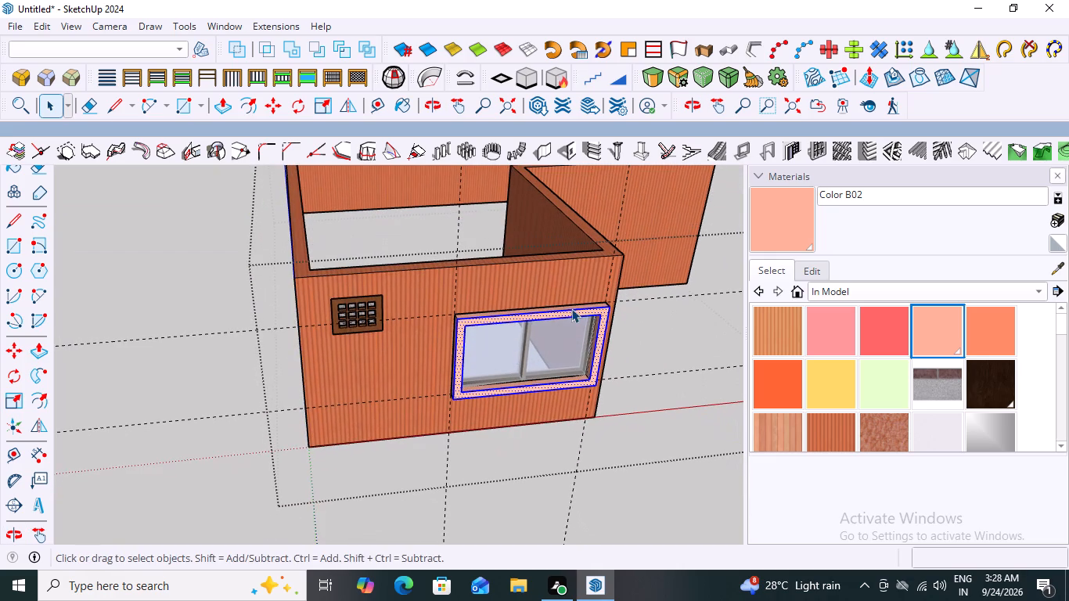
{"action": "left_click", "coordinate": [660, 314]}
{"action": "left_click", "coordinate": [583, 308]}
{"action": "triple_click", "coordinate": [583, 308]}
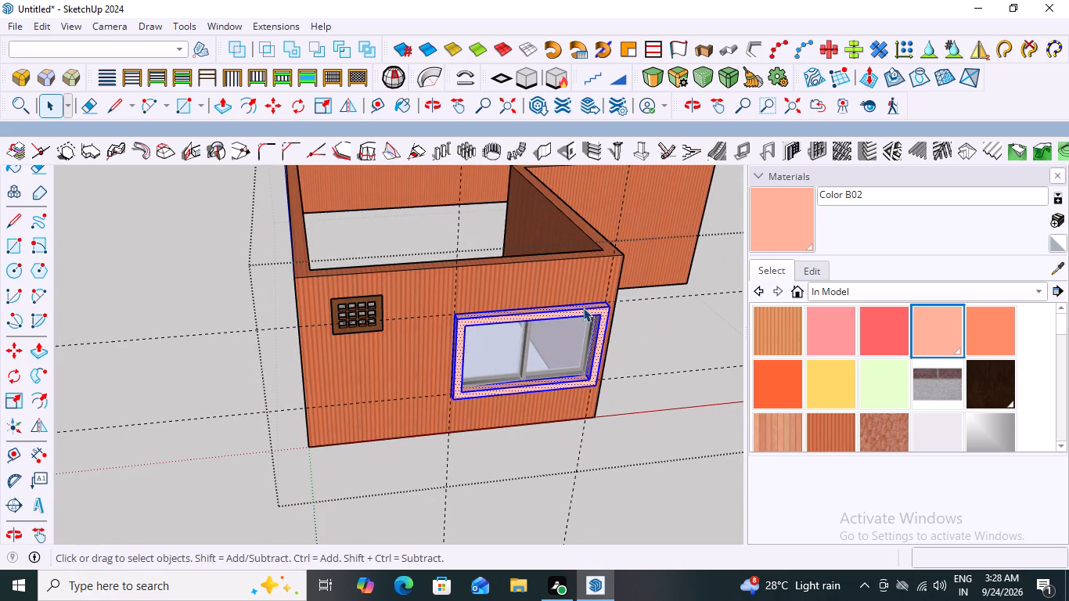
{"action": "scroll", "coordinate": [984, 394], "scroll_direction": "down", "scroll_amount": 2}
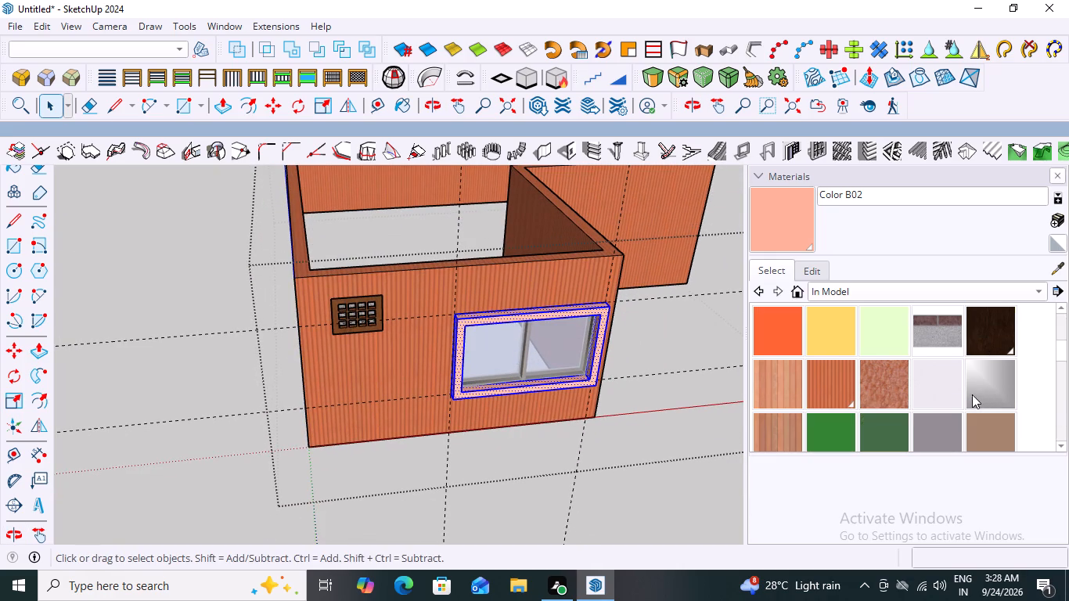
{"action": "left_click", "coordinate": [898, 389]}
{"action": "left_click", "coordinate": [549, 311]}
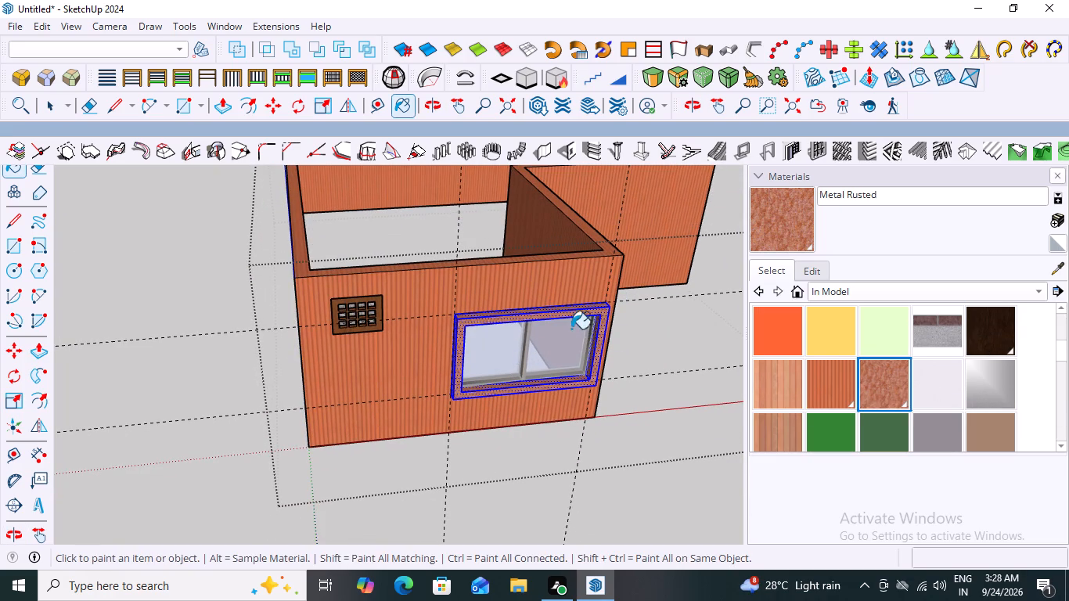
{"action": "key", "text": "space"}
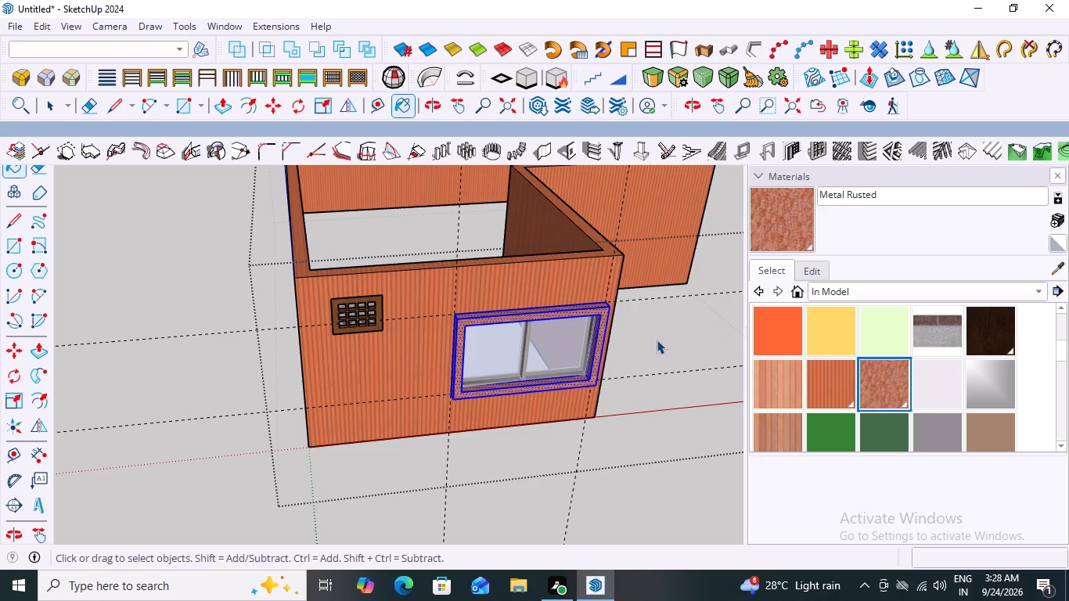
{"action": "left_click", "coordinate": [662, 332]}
Examine the rusted-metal window frame against the front, side and set-back walls.
{"action": "scroll", "coordinate": [656, 335], "scroll_direction": "down", "scroll_amount": 3}
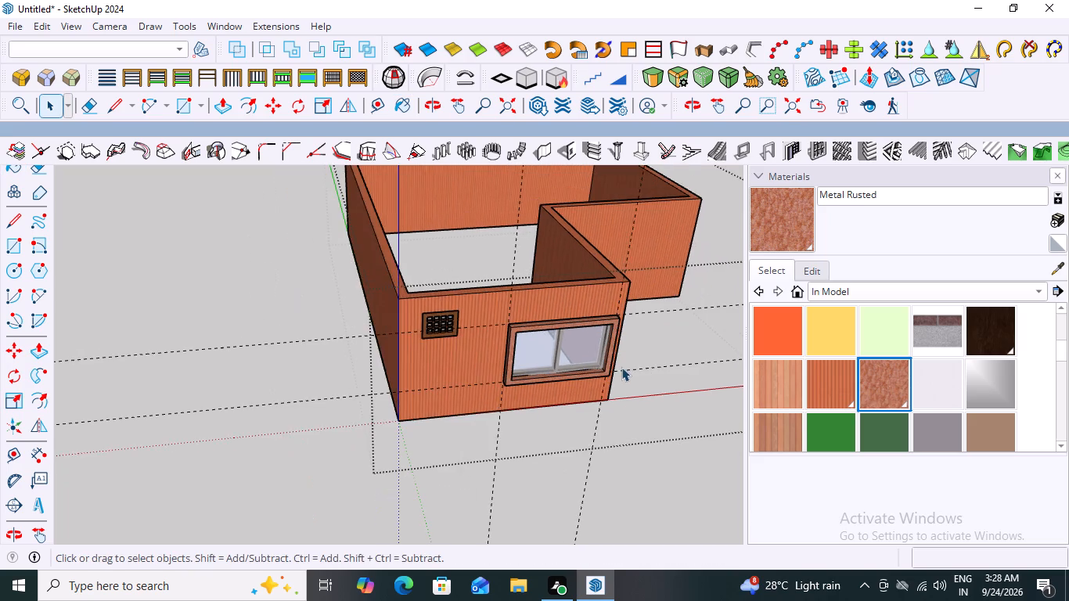
{"action": "middle_click_drag", "start_coordinate": [632, 364], "coordinate": [641, 267]}
{"action": "scroll", "coordinate": [544, 220], "scroll_direction": "up", "scroll_amount": 6}
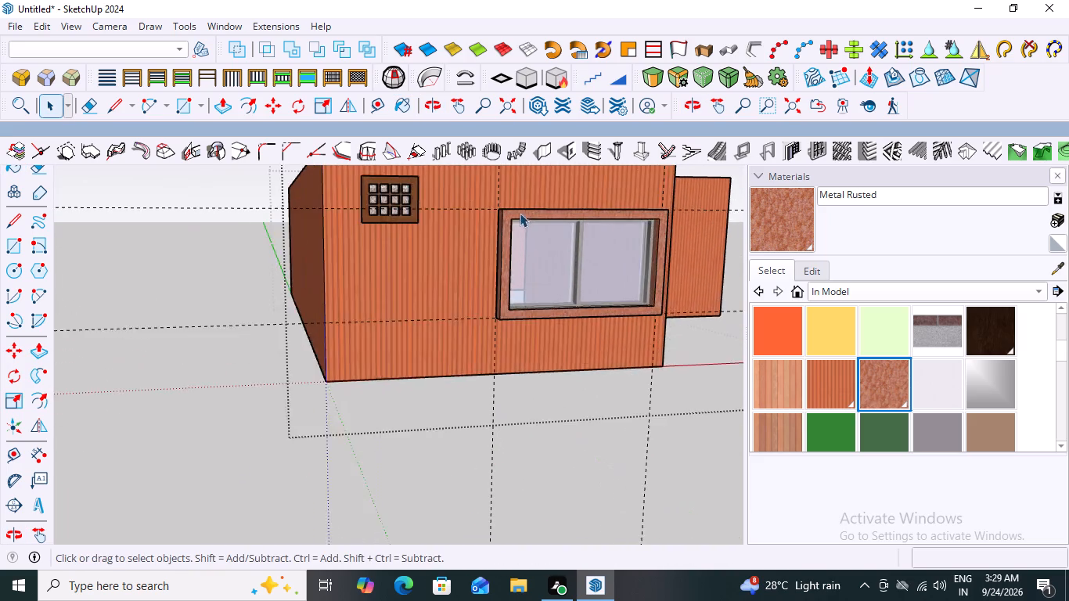
{"action": "scroll", "coordinate": [520, 213], "scroll_direction": "up", "scroll_amount": 4}
{"action": "middle_click_drag", "start_coordinate": [505, 280], "coordinate": [478, 276]}
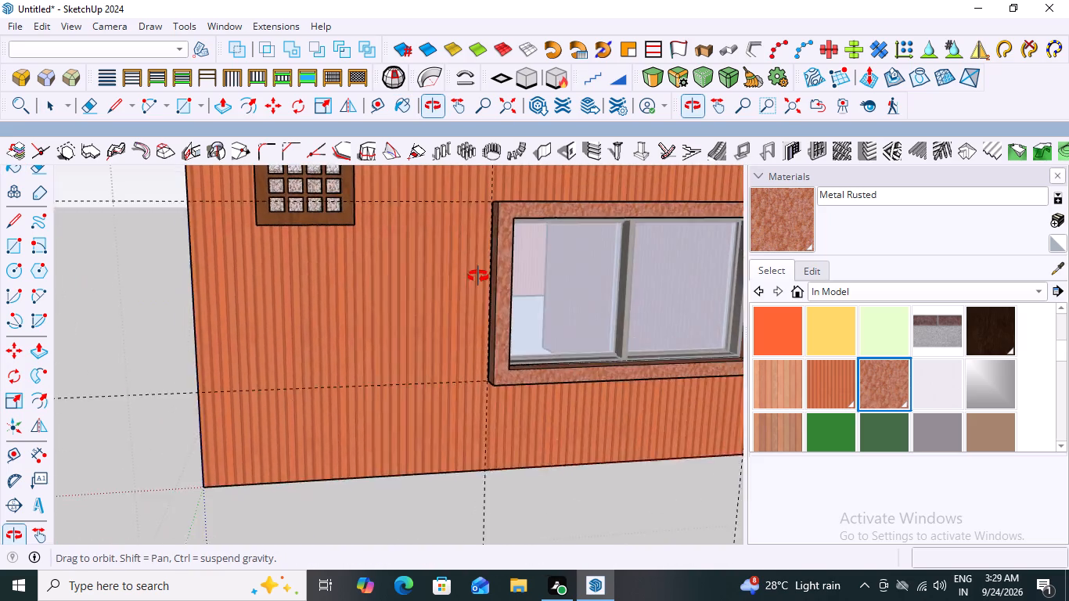
{"action": "middle_click_drag", "start_coordinate": [478, 276], "coordinate": [469, 269]}
{"action": "scroll", "coordinate": [469, 269], "scroll_direction": "down", "scroll_amount": 8}
{"action": "middle_click_drag", "start_coordinate": [541, 292], "coordinate": [409, 283]}
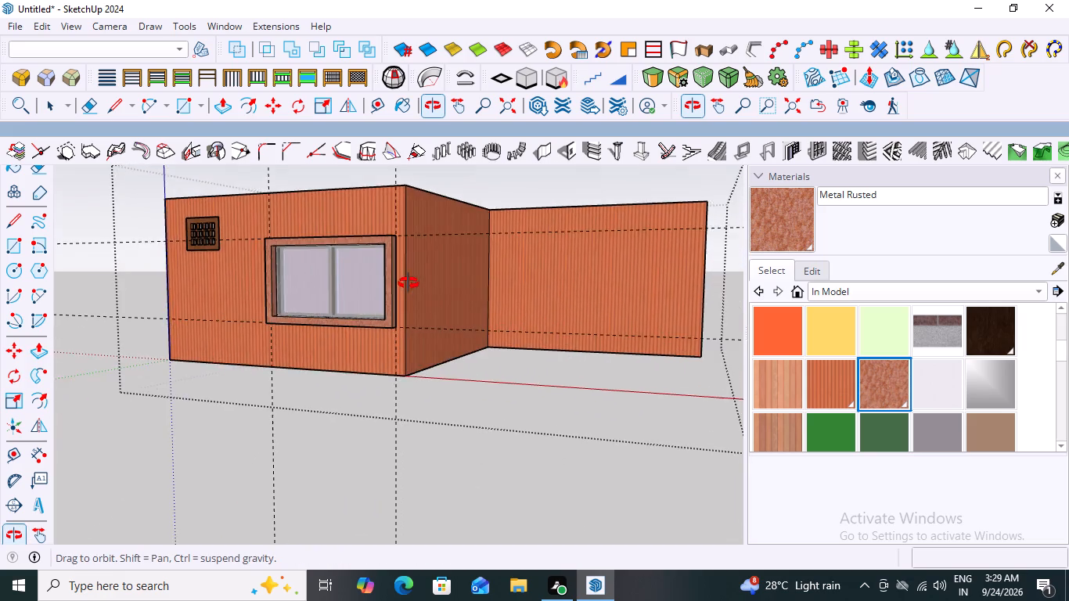
{"action": "middle_click_drag", "start_coordinate": [409, 283], "coordinate": [527, 309]}
Select the whole window frame again and paint it with Granite Brown from the Stone collection.
{"action": "scroll", "coordinate": [528, 309], "scroll_direction": "up", "scroll_amount": 4}
{"action": "triple_click", "coordinate": [538, 274]}
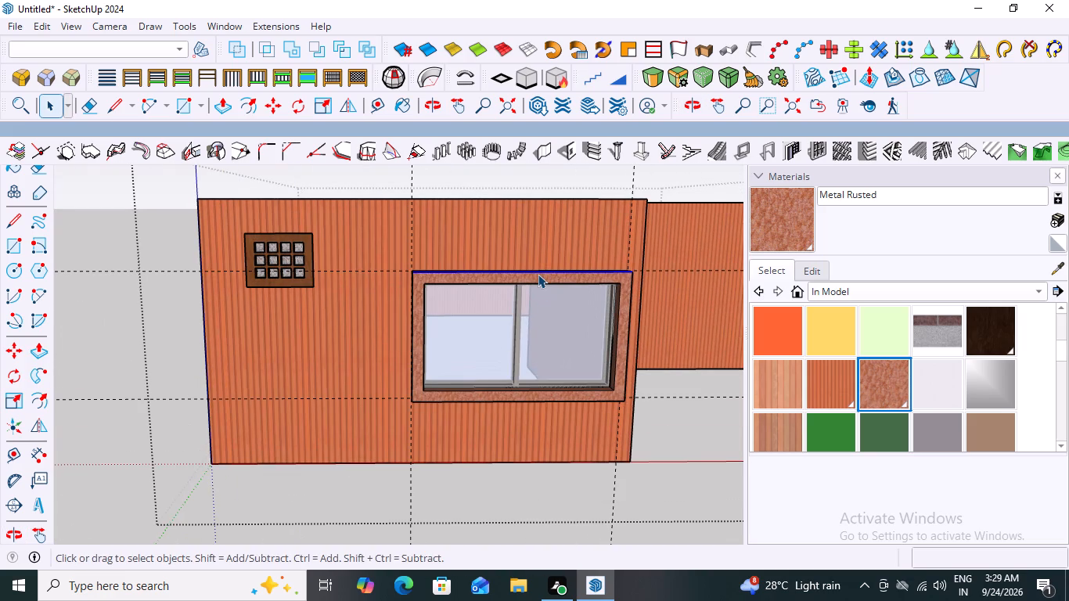
{"action": "left_click", "coordinate": [1040, 289]}
{"action": "left_click", "coordinate": [832, 463]}
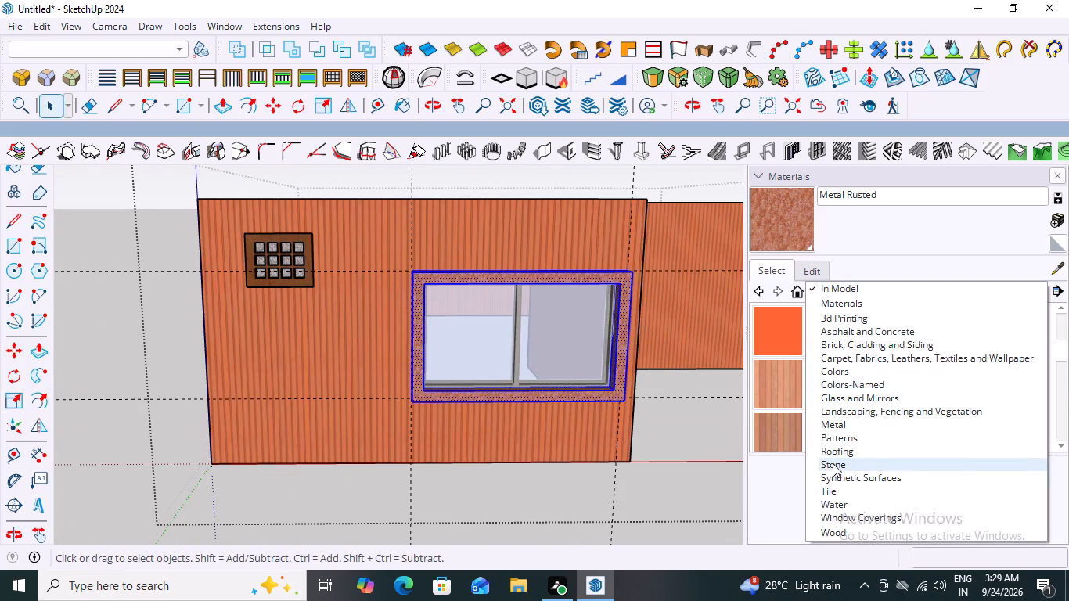
{"action": "scroll", "coordinate": [866, 382], "scroll_direction": "up", "scroll_amount": 3}
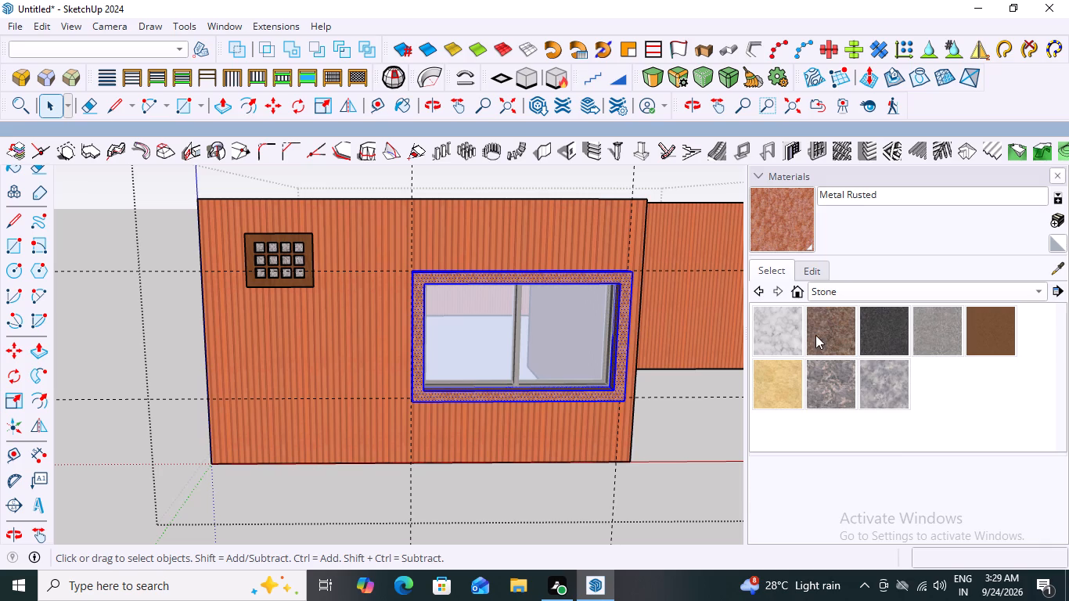
{"action": "left_click", "coordinate": [840, 333]}
{"action": "left_click", "coordinate": [532, 281]}
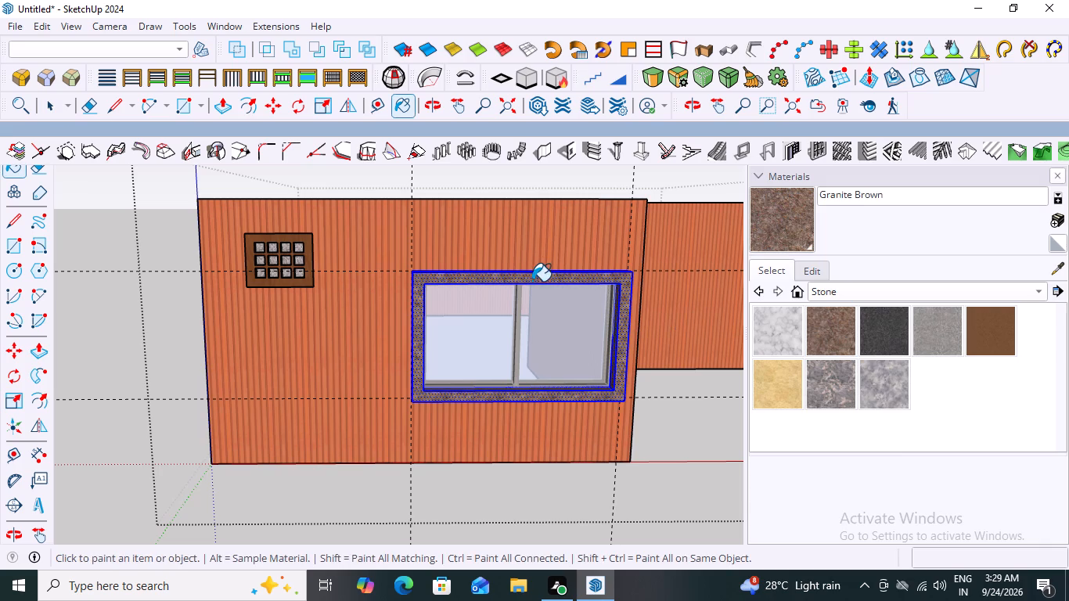
Create a new material from Granite Brown, shifting its colour to a brighter salmon red.
{"action": "left_click", "coordinate": [1058, 218]}
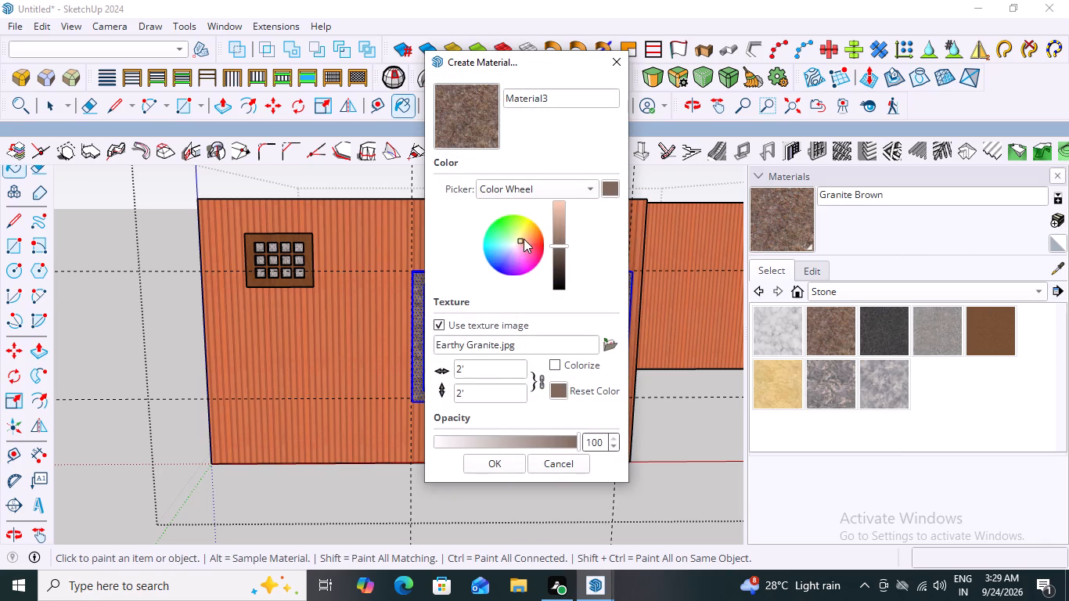
{"action": "left_click_drag", "start_coordinate": [521, 238], "coordinate": [541, 247]}
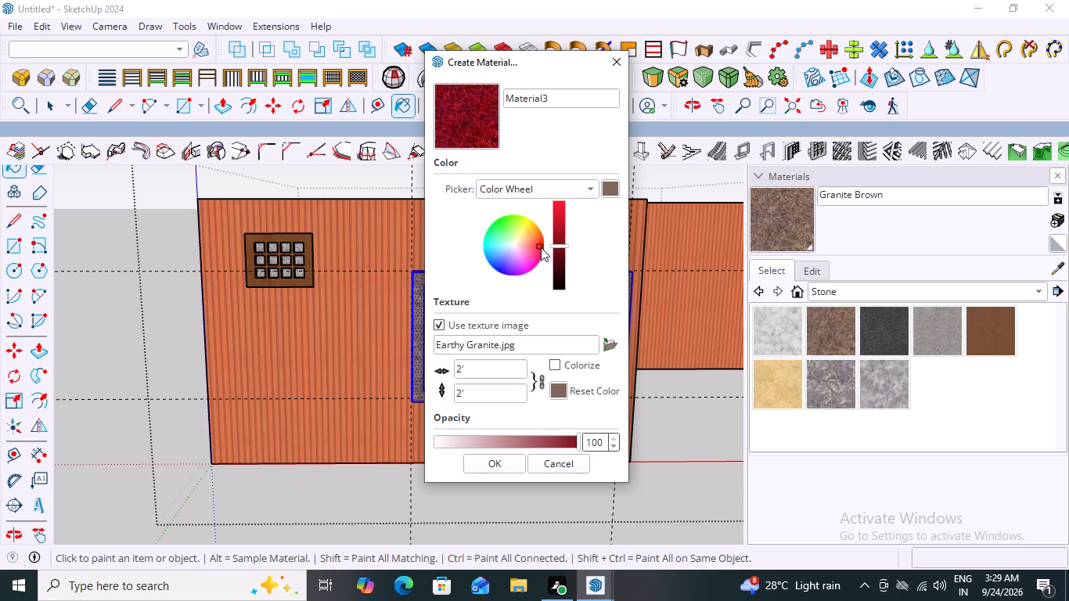
{"action": "left_click_drag", "start_coordinate": [541, 247], "coordinate": [523, 237]}
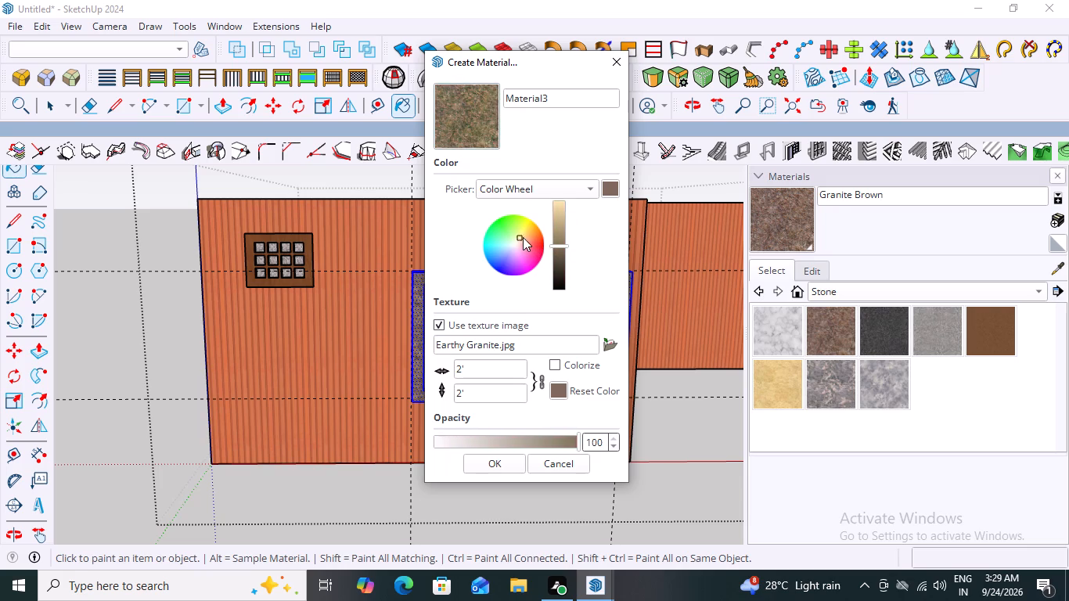
{"action": "left_click_drag", "start_coordinate": [523, 237], "coordinate": [533, 243]}
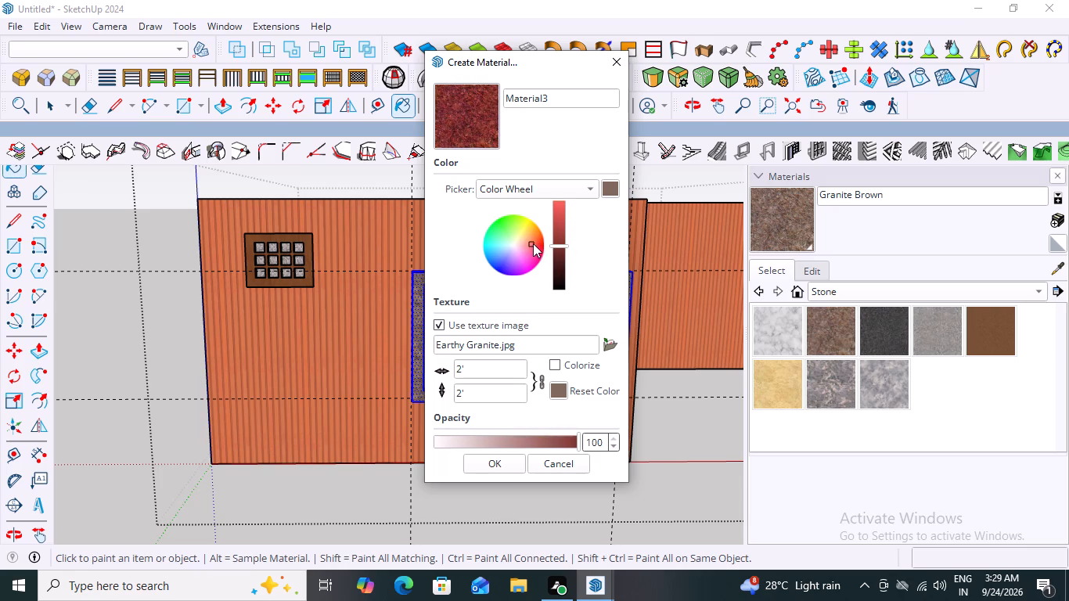
{"action": "left_click_drag", "start_coordinate": [533, 243], "coordinate": [529, 242]}
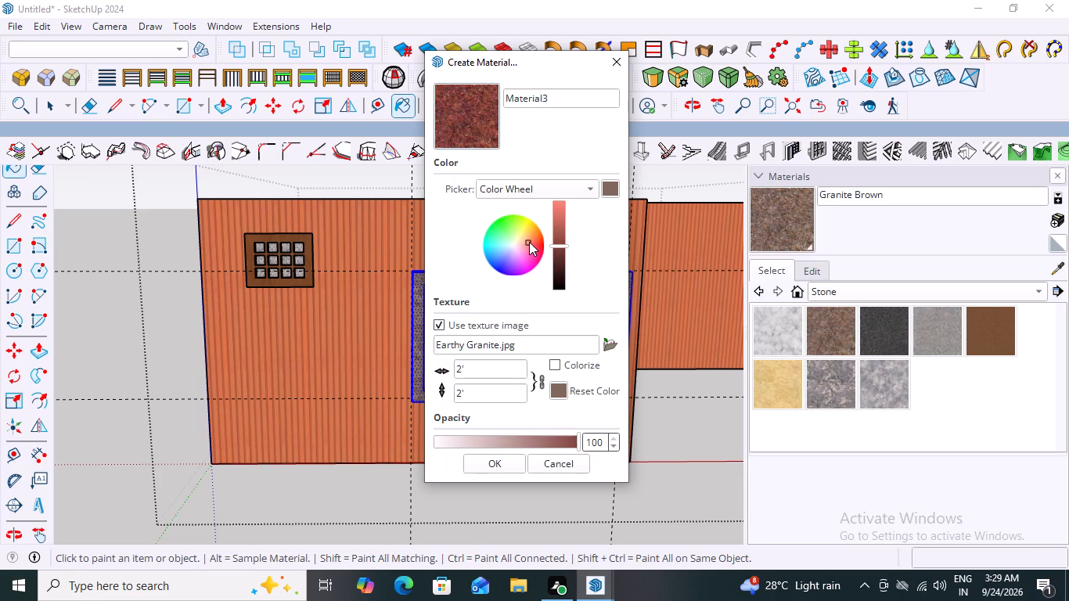
{"action": "left_click_drag", "start_coordinate": [562, 242], "coordinate": [564, 214]}
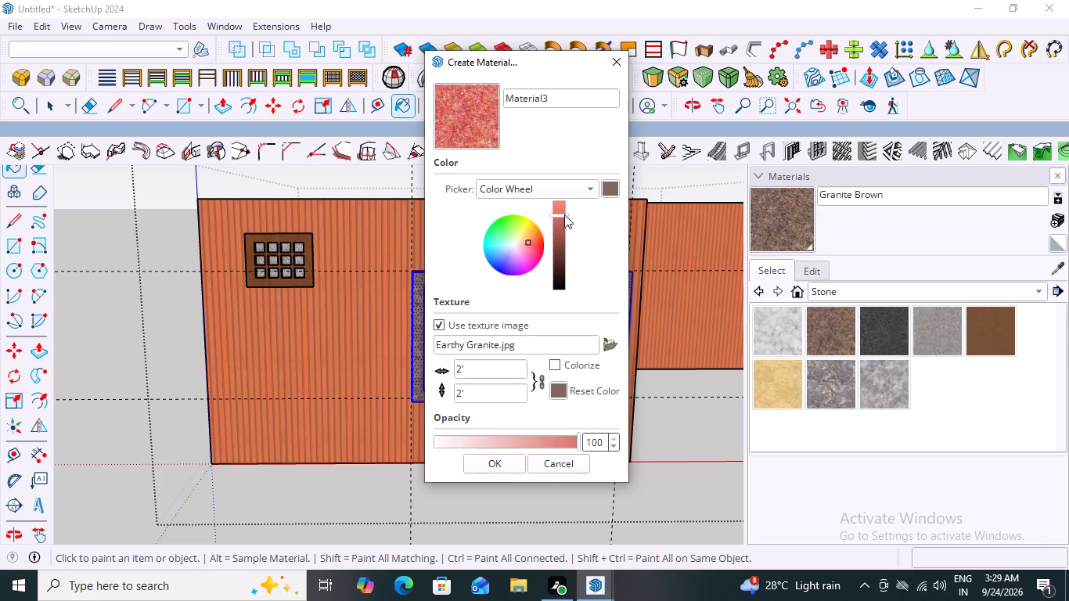
{"action": "left_click_drag", "start_coordinate": [564, 214], "coordinate": [567, 197]}
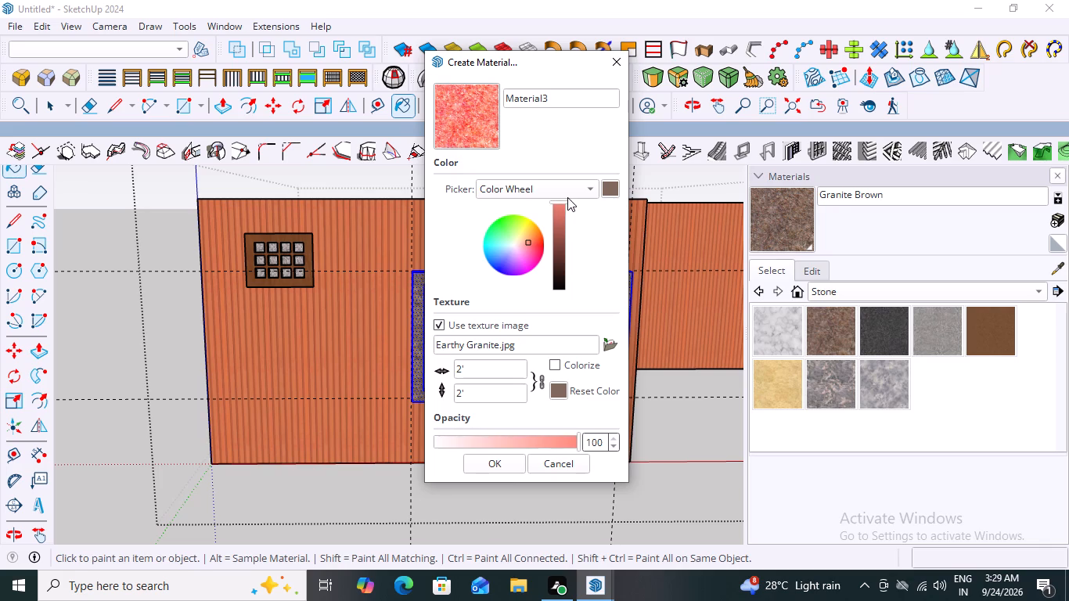
{"action": "left_click_drag", "start_coordinate": [567, 197], "coordinate": [568, 211]}
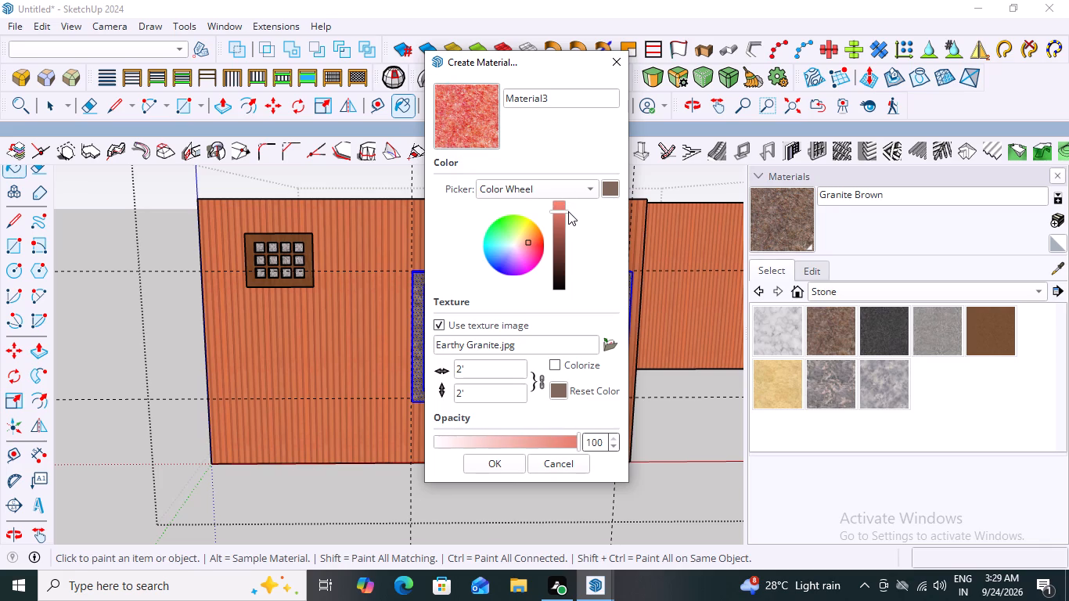
{"action": "left_click_drag", "start_coordinate": [568, 211], "coordinate": [568, 214]}
{"action": "left_click", "coordinate": [491, 470]}
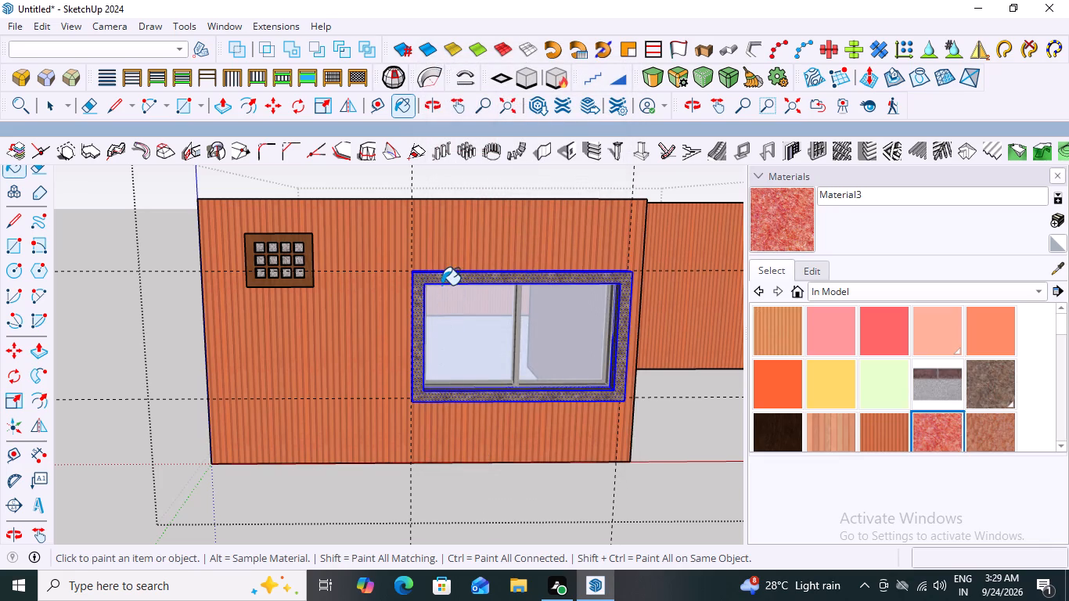
Paint the selected window frame faces with the new salmon-red granite material and check the frame up close.
{"action": "left_click", "coordinate": [441, 285]}
{"action": "scroll", "coordinate": [427, 444], "scroll_direction": "down", "scroll_amount": 2}
{"action": "middle_click_drag", "start_coordinate": [448, 450], "coordinate": [569, 450]}
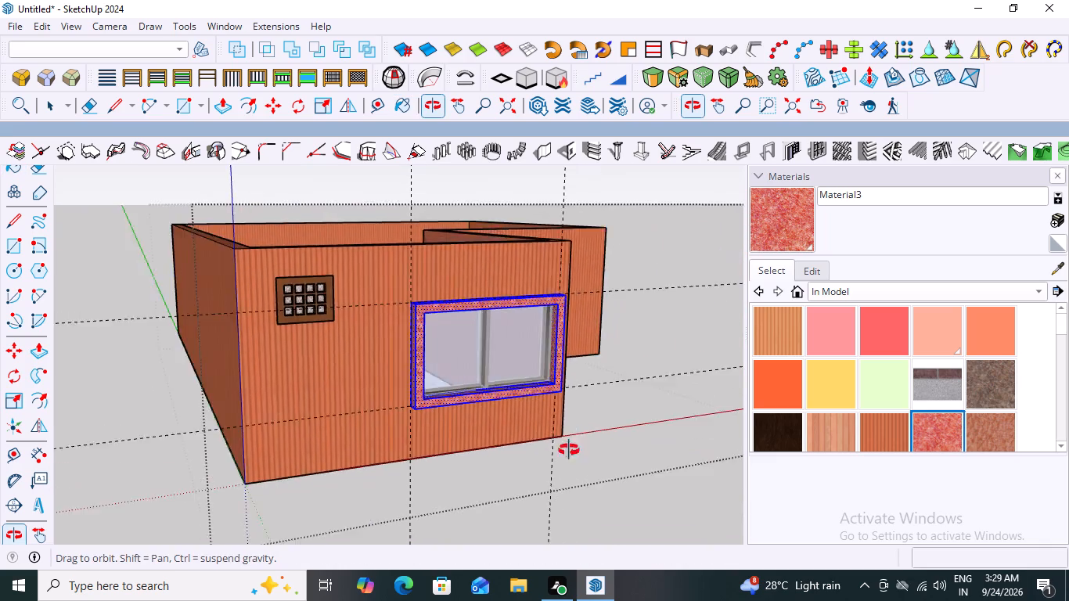
{"action": "middle_click_drag", "start_coordinate": [569, 450], "coordinate": [637, 427]}
{"action": "scroll", "coordinate": [386, 394], "scroll_direction": "up", "scroll_amount": 6}
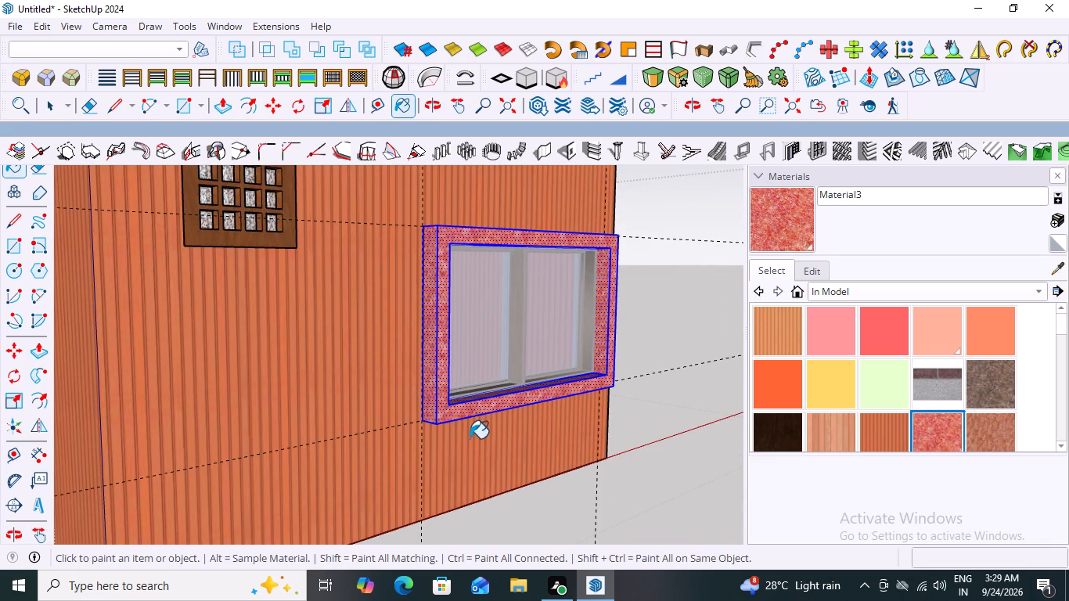
Clear the selection and examine the salmon-red granite window frame against the front, side and set-back walls and the vent.
{"action": "key", "text": "space"}
{"action": "left_click", "coordinate": [655, 473]}
{"action": "scroll", "coordinate": [592, 462], "scroll_direction": "down", "scroll_amount": 3}
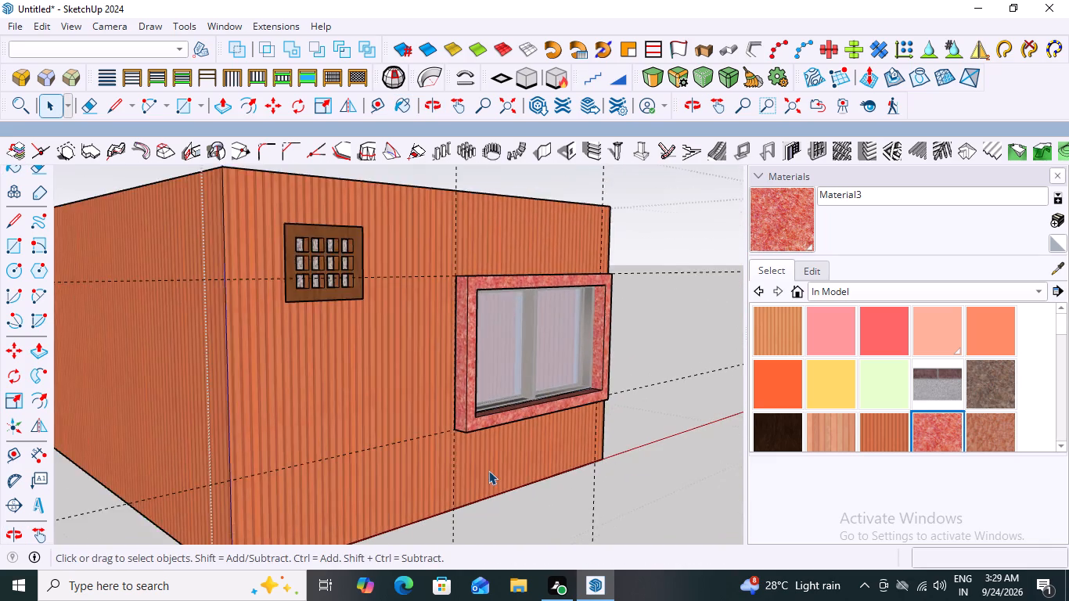
{"action": "scroll", "coordinate": [488, 470], "scroll_direction": "down", "scroll_amount": 2}
{"action": "middle_click_drag", "start_coordinate": [478, 484], "coordinate": [344, 473]}
{"action": "scroll", "coordinate": [540, 416], "scroll_direction": "up", "scroll_amount": 11}
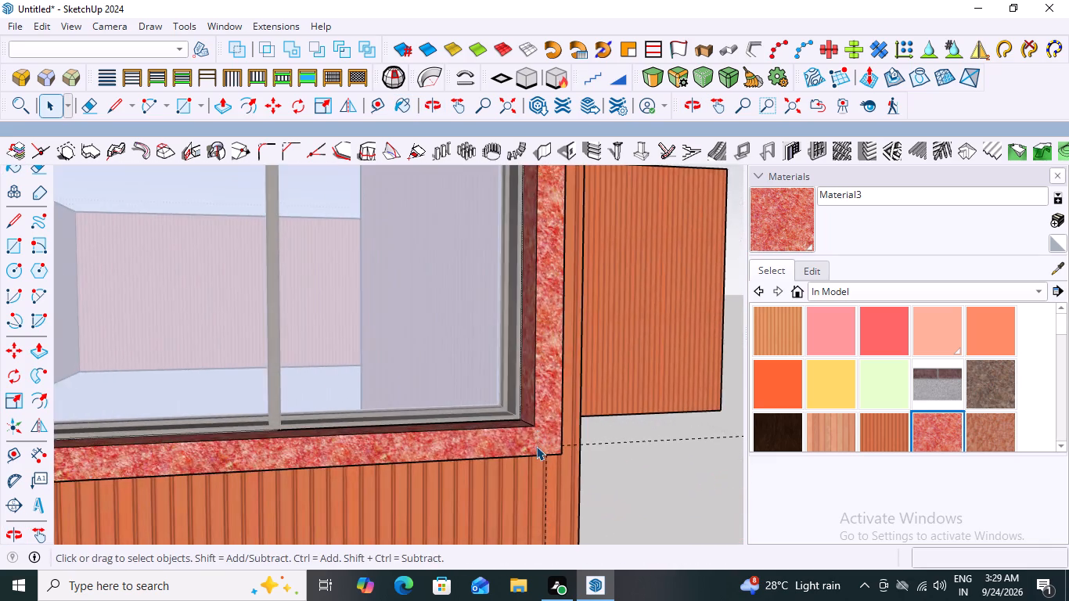
{"action": "scroll", "coordinate": [536, 448], "scroll_direction": "up", "scroll_amount": 3}
{"action": "scroll", "coordinate": [540, 445], "scroll_direction": "down", "scroll_amount": 18}
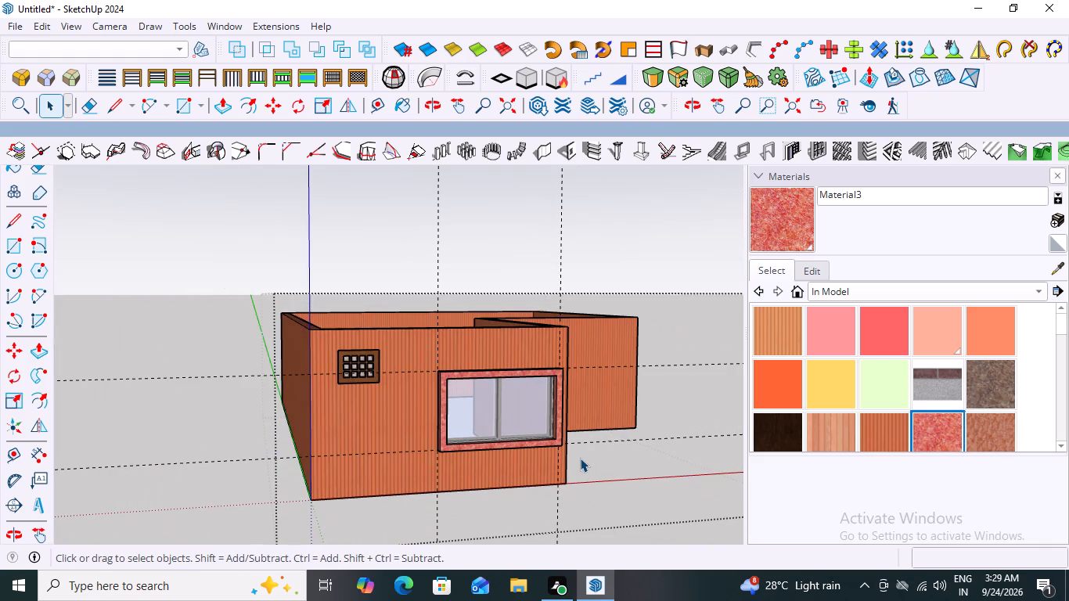
{"action": "scroll", "coordinate": [584, 452], "scroll_direction": "down", "scroll_amount": 2}
{"action": "middle_click_drag", "start_coordinate": [574, 460], "coordinate": [527, 471]}
{"action": "scroll", "coordinate": [430, 452], "scroll_direction": "up", "scroll_amount": 2}
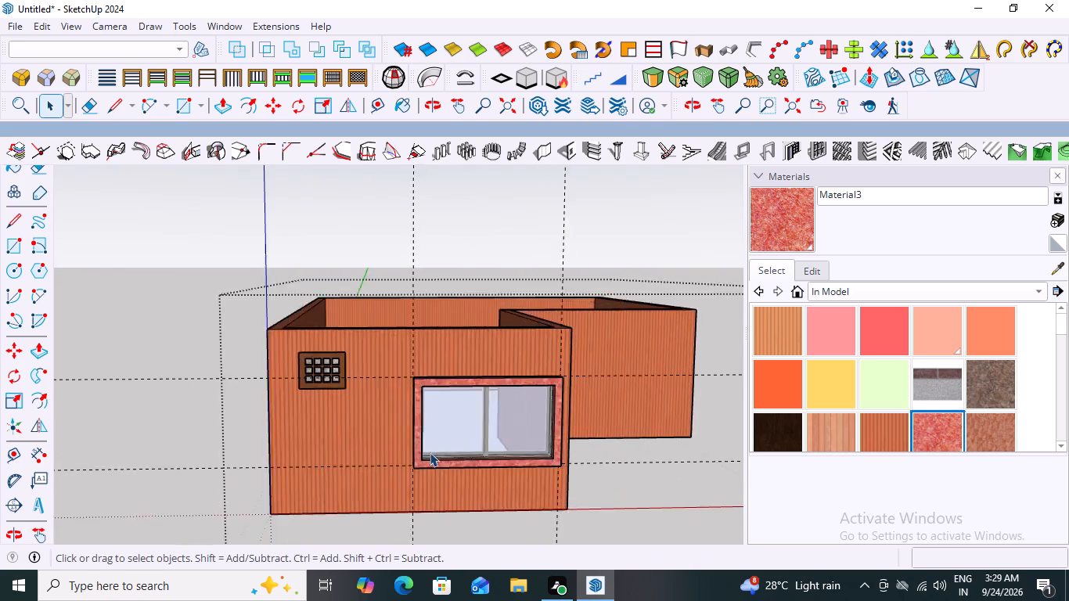
{"action": "scroll", "coordinate": [430, 452], "scroll_direction": "up", "scroll_amount": 12}
{"action": "middle_click_drag", "start_coordinate": [423, 457], "coordinate": [547, 543]}
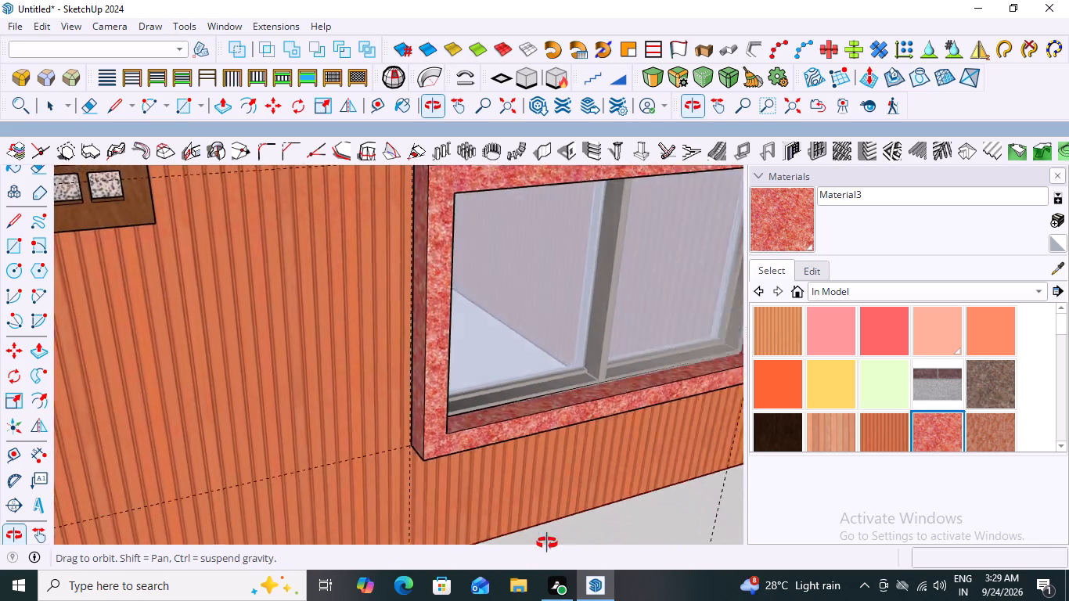
{"action": "middle_click_drag", "start_coordinate": [547, 543], "coordinate": [401, 475]}
{"action": "scroll", "coordinate": [401, 480], "scroll_direction": "down", "scroll_amount": 9}
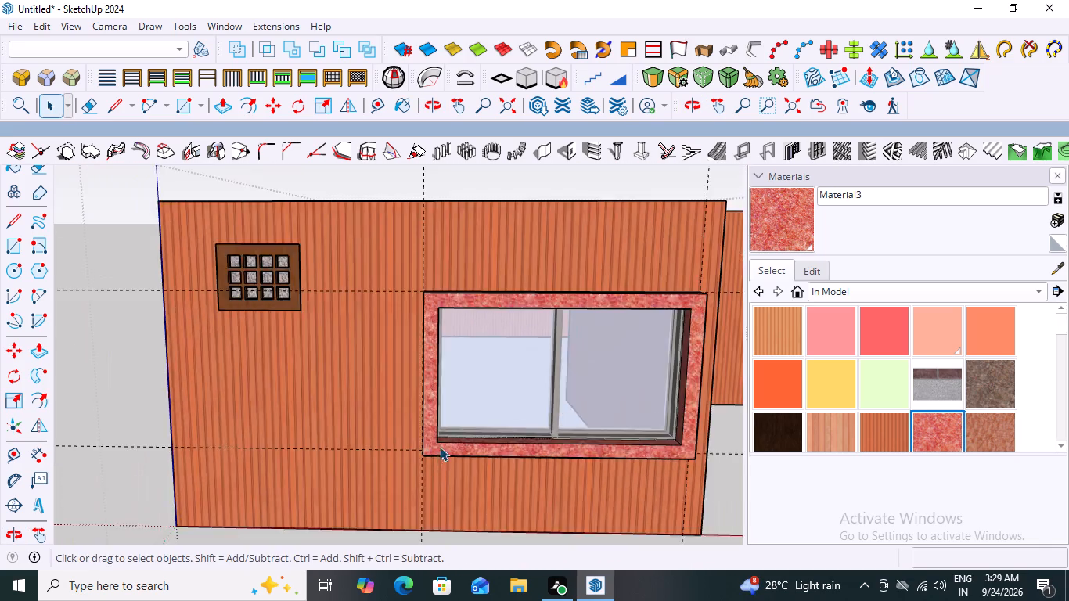
{"action": "scroll", "coordinate": [440, 447], "scroll_direction": "down", "scroll_amount": 5}
{"action": "middle_click", "coordinate": [654, 488]}
{"action": "scroll", "coordinate": [571, 461], "scroll_direction": "down", "scroll_amount": 3}
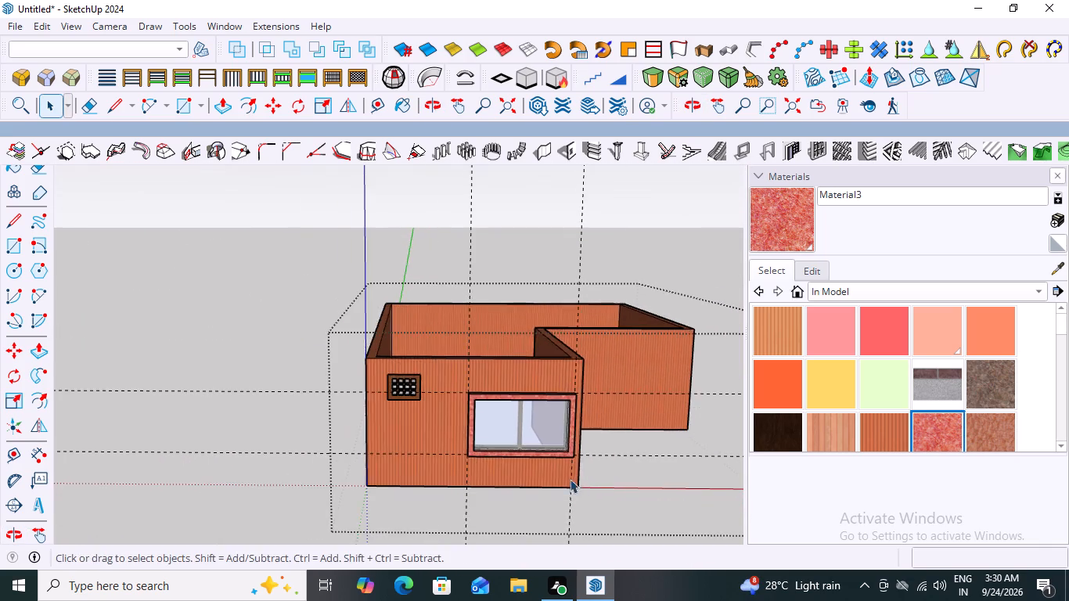
{"action": "middle_click_drag", "start_coordinate": [570, 479], "coordinate": [639, 473]}
{"action": "left_click", "coordinate": [700, 401]}
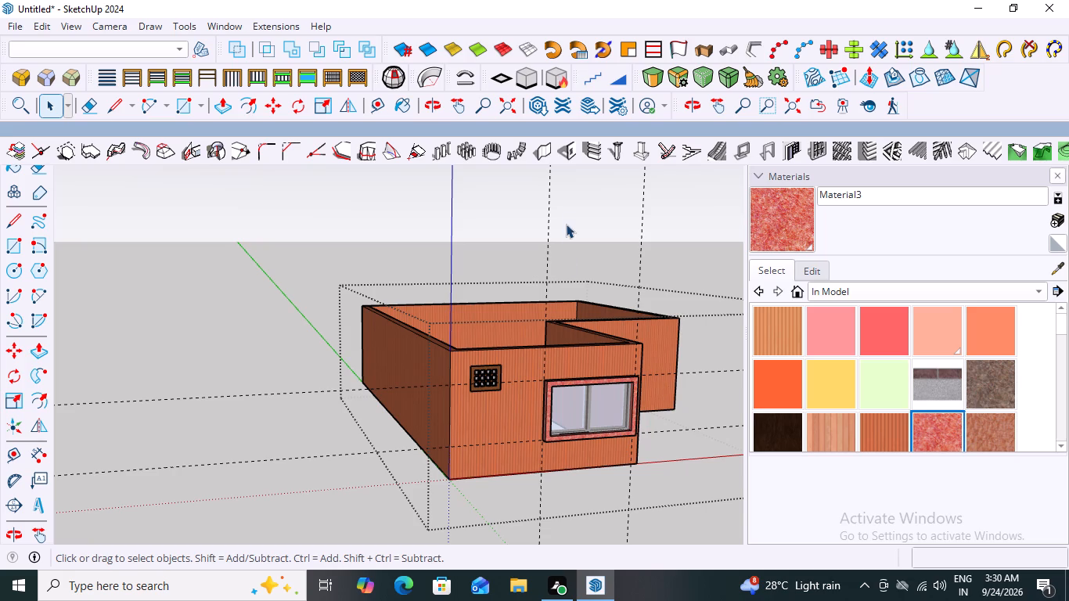
{"action": "double_click", "coordinate": [570, 210]}
{"action": "scroll", "coordinate": [473, 445], "scroll_direction": "down", "scroll_amount": 4}
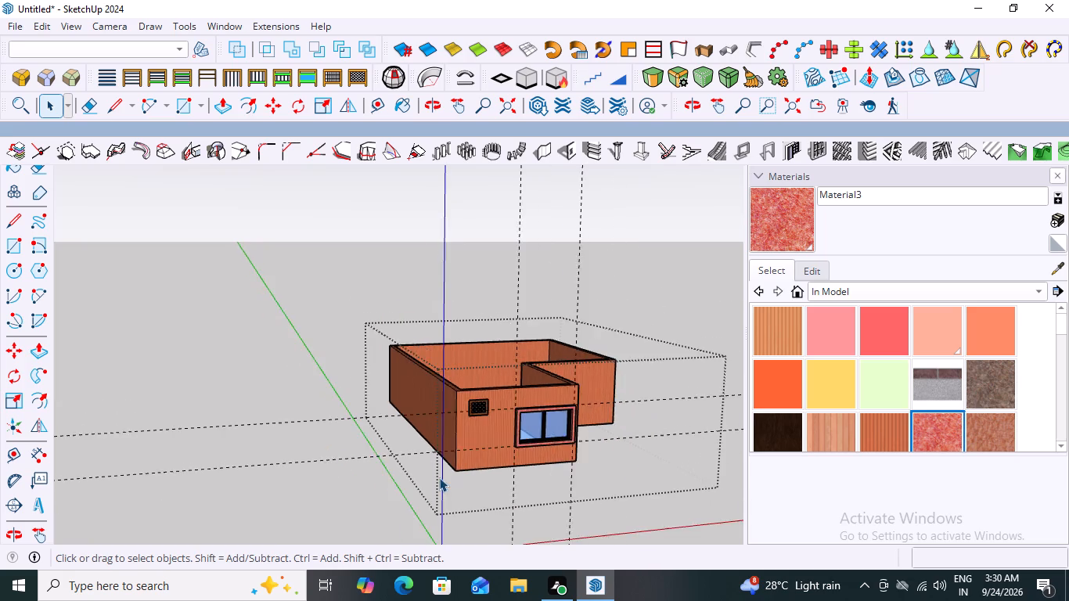
{"action": "scroll", "coordinate": [439, 477], "scroll_direction": "down", "scroll_amount": 5}
{"action": "middle_click_drag", "start_coordinate": [615, 473], "coordinate": [538, 462]}
{"action": "scroll", "coordinate": [472, 490], "scroll_direction": "up", "scroll_amount": 11}
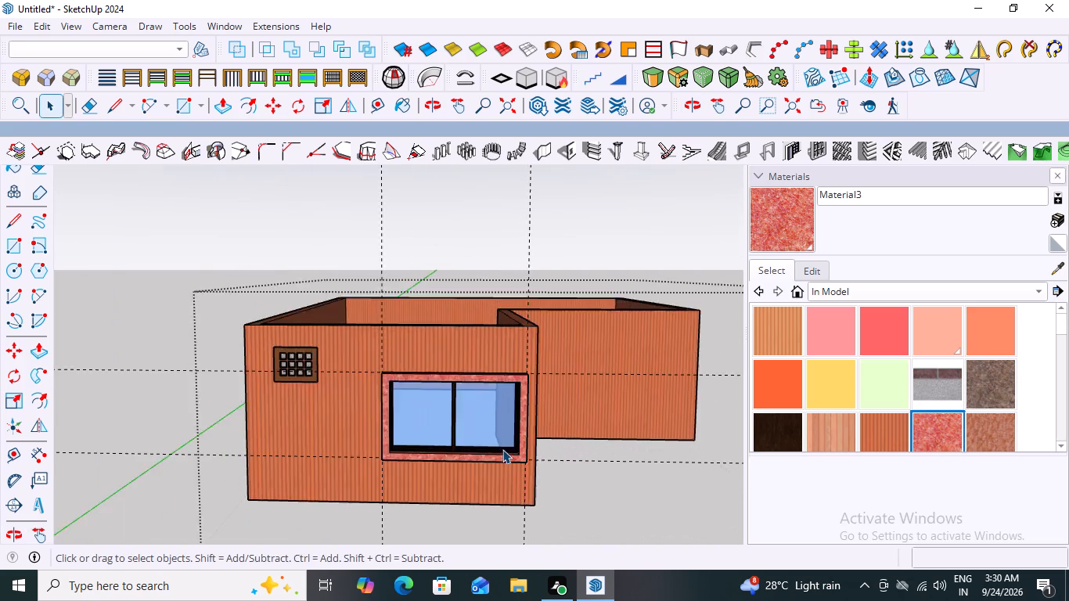
{"action": "scroll", "coordinate": [502, 449], "scroll_direction": "up", "scroll_amount": 7}
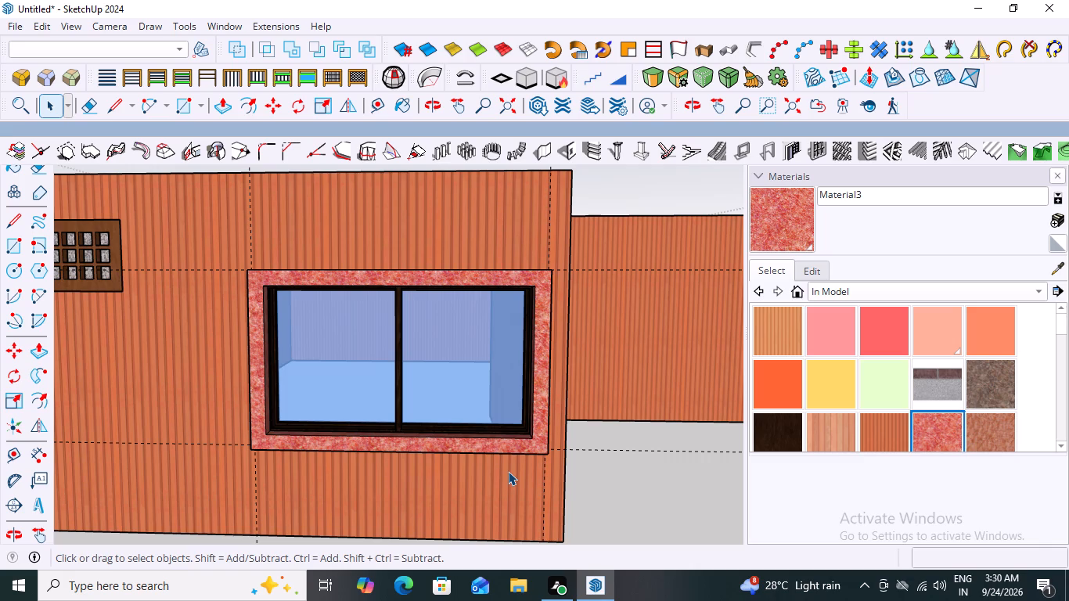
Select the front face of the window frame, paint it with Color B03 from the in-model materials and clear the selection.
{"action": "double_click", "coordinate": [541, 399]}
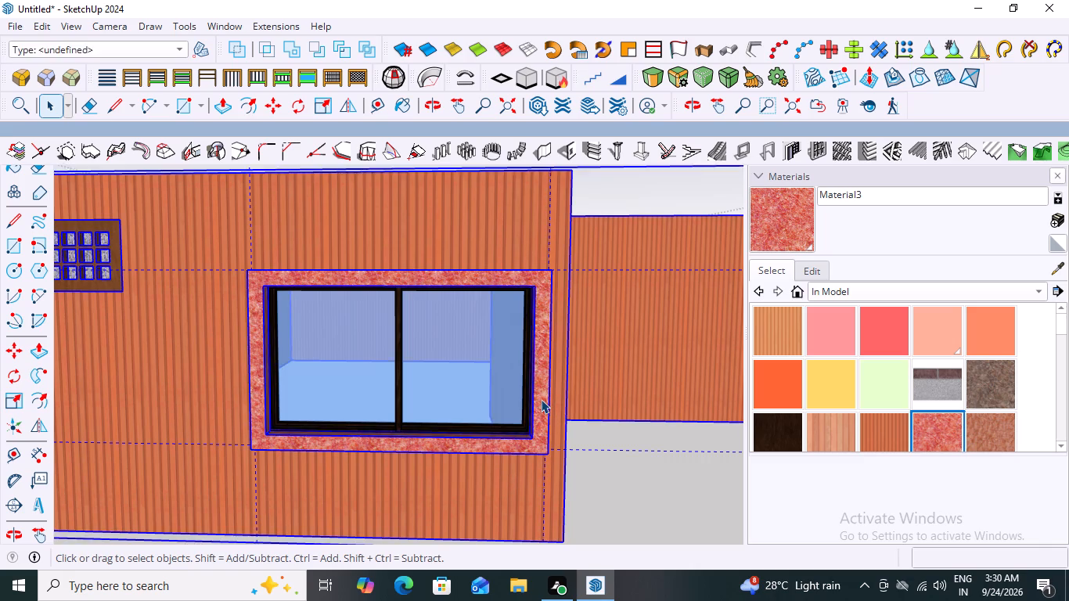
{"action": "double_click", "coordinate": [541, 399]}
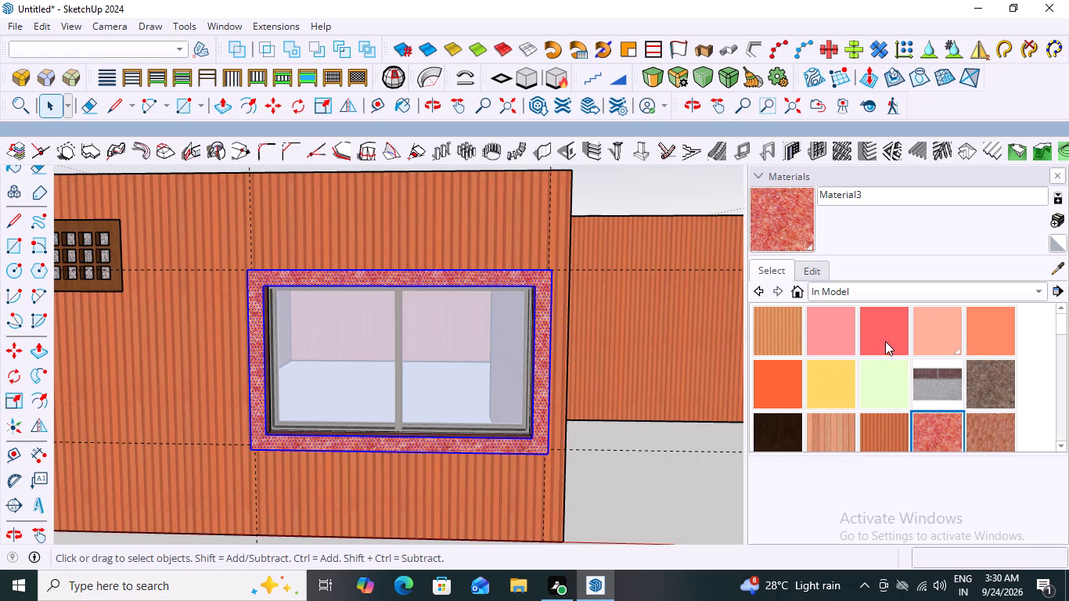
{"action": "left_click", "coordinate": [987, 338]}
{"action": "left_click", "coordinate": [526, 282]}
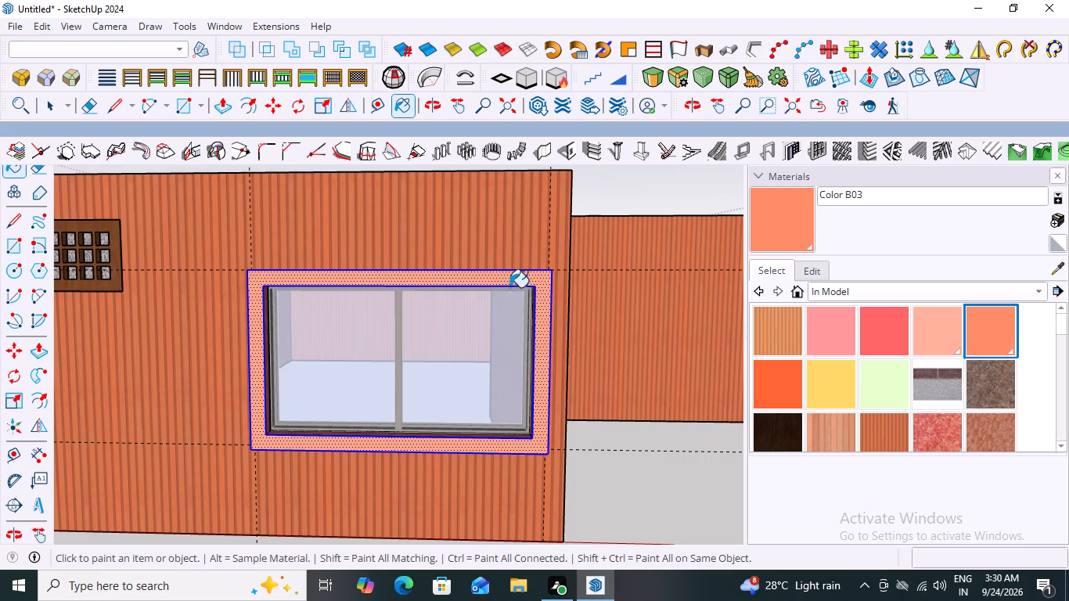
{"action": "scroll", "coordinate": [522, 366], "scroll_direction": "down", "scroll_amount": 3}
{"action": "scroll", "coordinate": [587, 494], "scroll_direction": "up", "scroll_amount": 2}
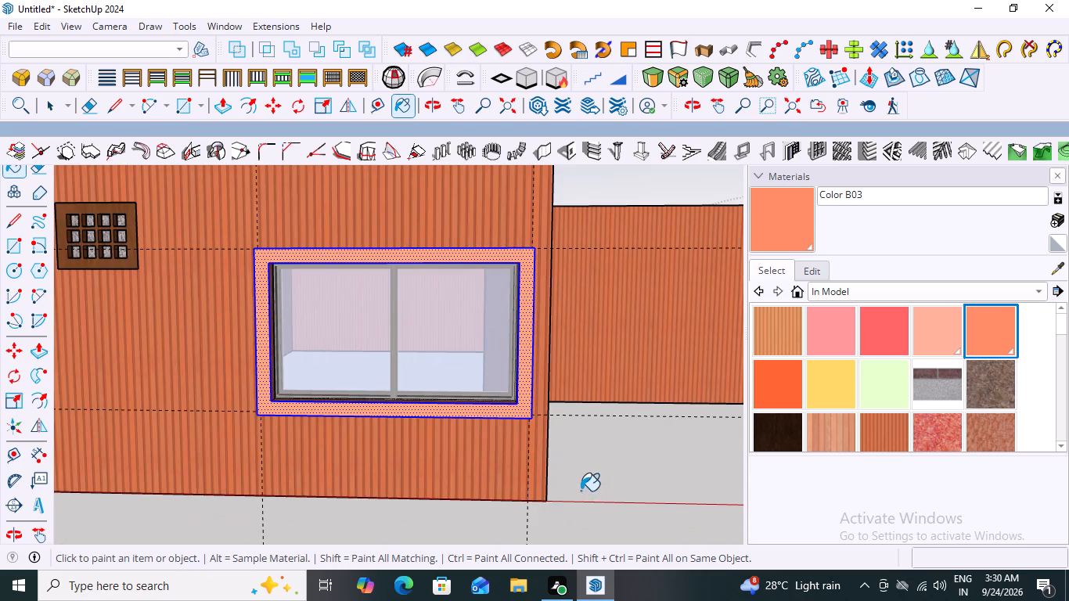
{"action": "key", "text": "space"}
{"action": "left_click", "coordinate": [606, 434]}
Examine the orange window frame front against the Beadboard walls and the vent from several angles.
{"action": "scroll", "coordinate": [610, 437], "scroll_direction": "down", "scroll_amount": 5}
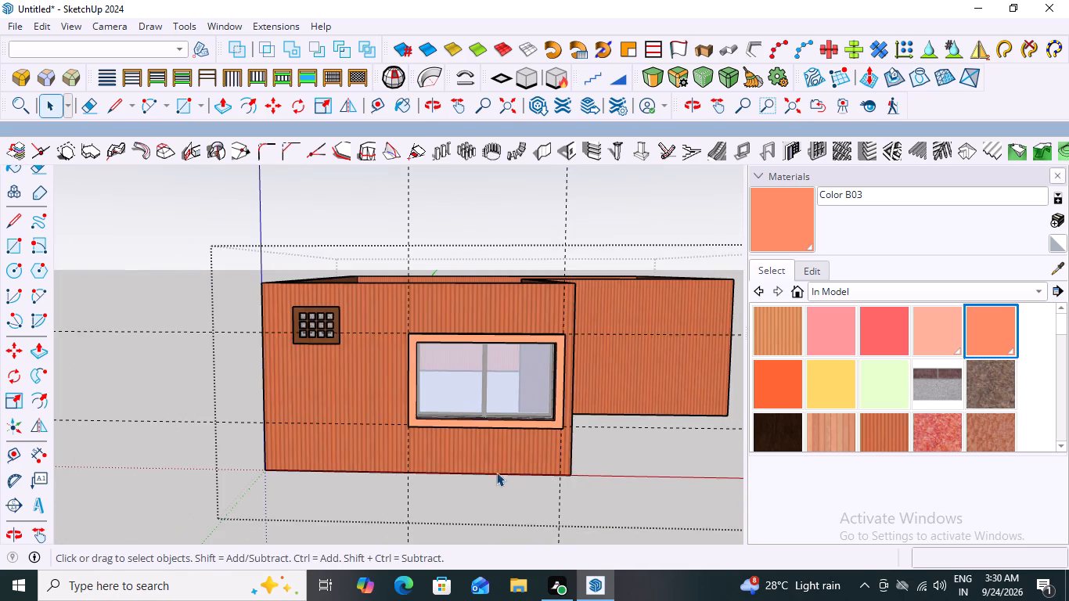
{"action": "middle_click_drag", "start_coordinate": [482, 463], "coordinate": [643, 479]}
{"action": "scroll", "coordinate": [489, 373], "scroll_direction": "up", "scroll_amount": 7}
{"action": "scroll", "coordinate": [559, 387], "scroll_direction": "up", "scroll_amount": 1}
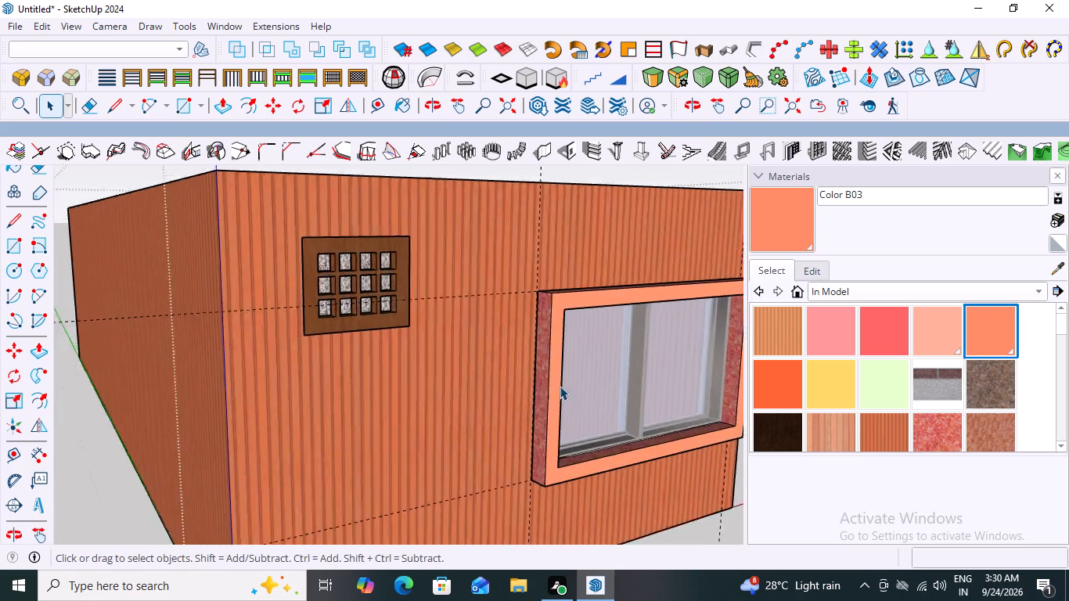
{"action": "scroll", "coordinate": [560, 386], "scroll_direction": "up", "scroll_amount": 6}
{"action": "scroll", "coordinate": [561, 382], "scroll_direction": "down", "scroll_amount": 17}
{"action": "middle_click_drag", "start_coordinate": [617, 429], "coordinate": [567, 433]}
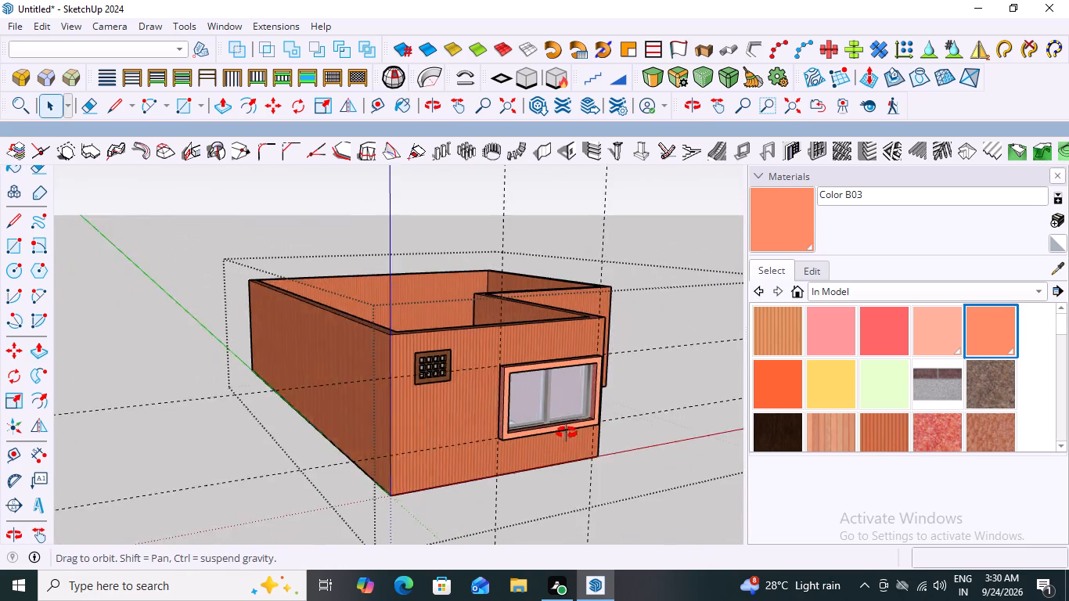
{"action": "middle_click_drag", "start_coordinate": [567, 433], "coordinate": [506, 390]}
{"action": "scroll", "coordinate": [504, 424], "scroll_direction": "up", "scroll_amount": 8}
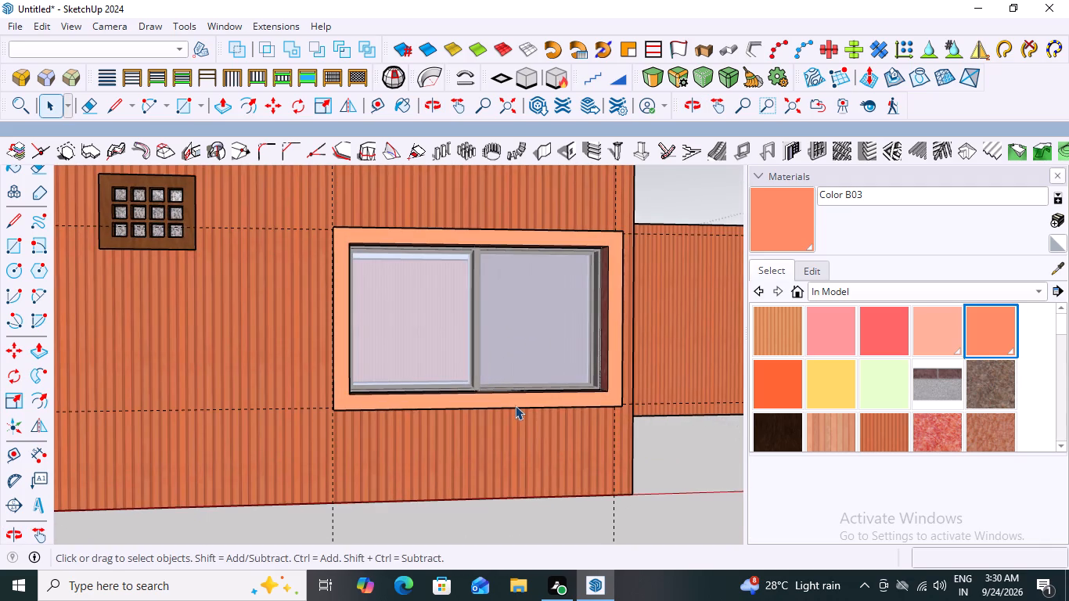
Select all faces of the window frame, including its outer and inner sides, and paint them with Color A03.
{"action": "triple_click", "coordinate": [513, 400]}
{"action": "left_click", "coordinate": [513, 400]}
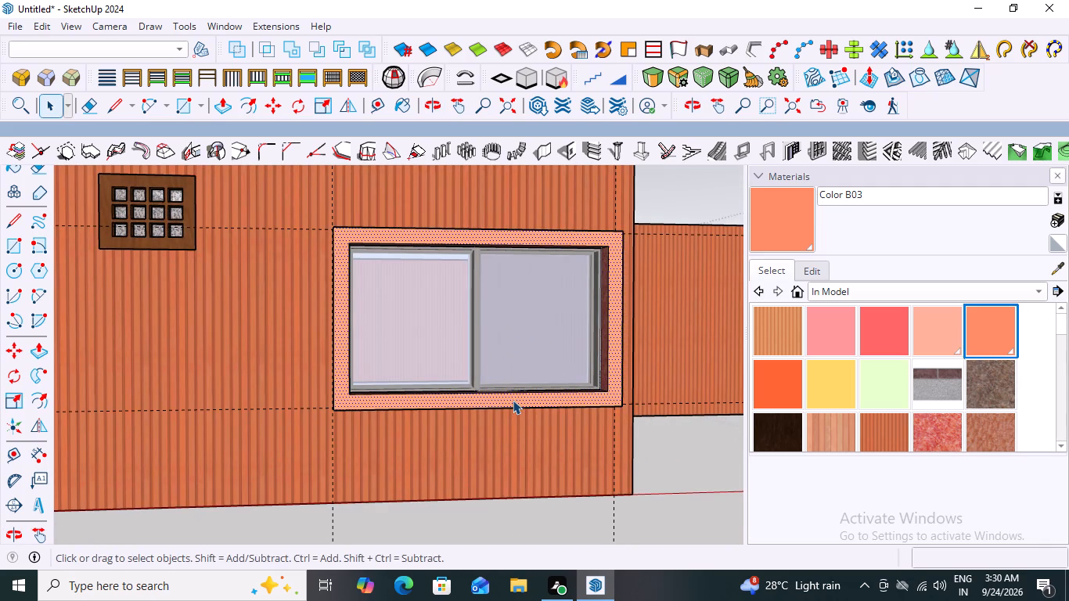
{"action": "double_click", "coordinate": [498, 399]}
{"action": "middle_click_drag", "start_coordinate": [457, 344], "coordinate": [464, 349]}
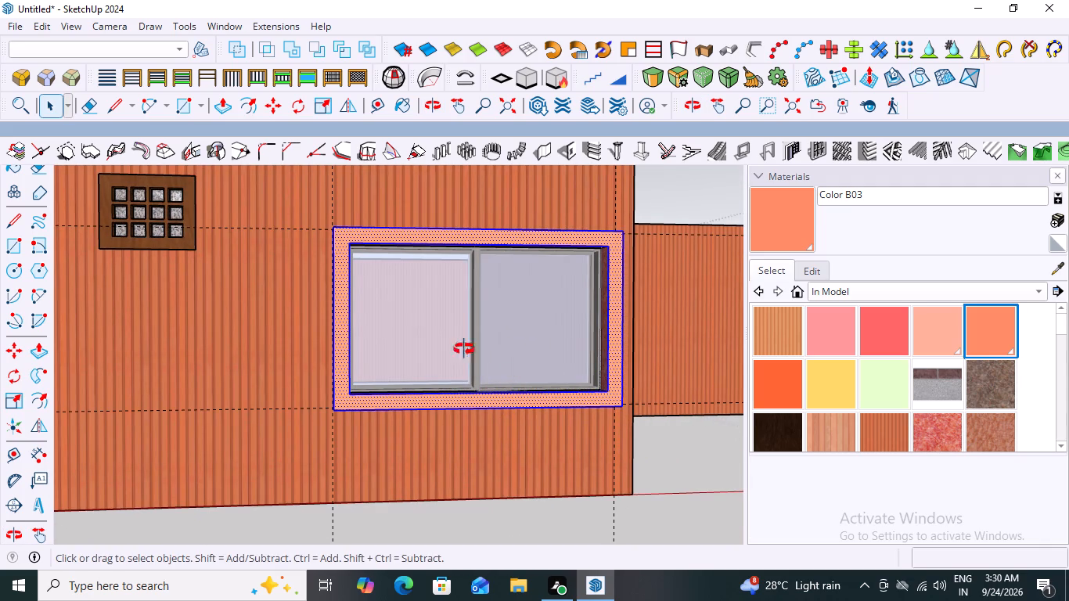
{"action": "middle_click_drag", "start_coordinate": [464, 349], "coordinate": [541, 517]}
{"action": "double_click", "coordinate": [376, 279]}
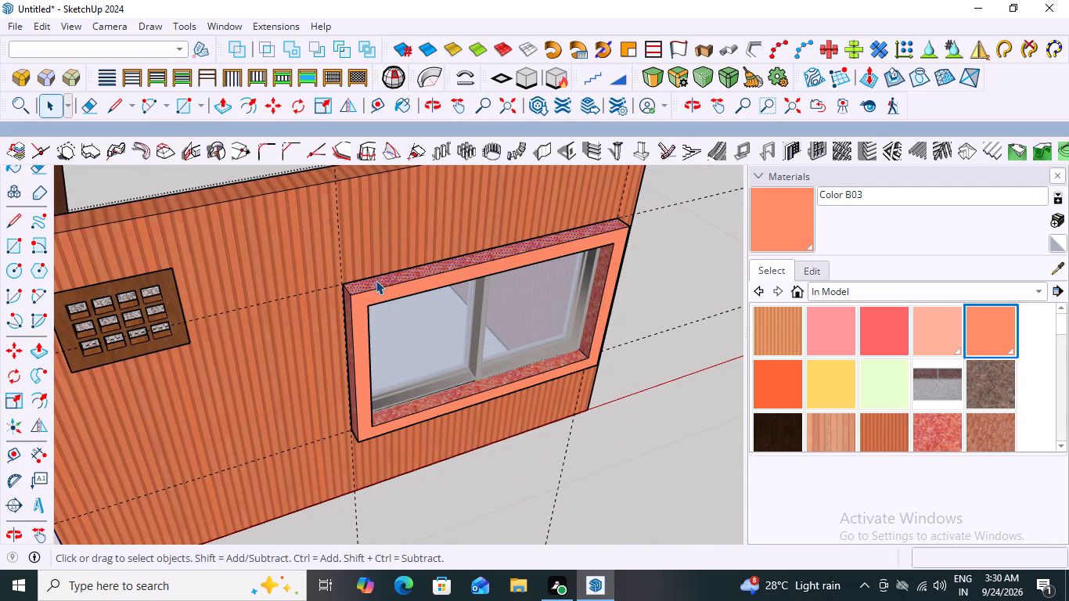
{"action": "left_click", "coordinate": [370, 288]}
{"action": "triple_click", "coordinate": [355, 306]}
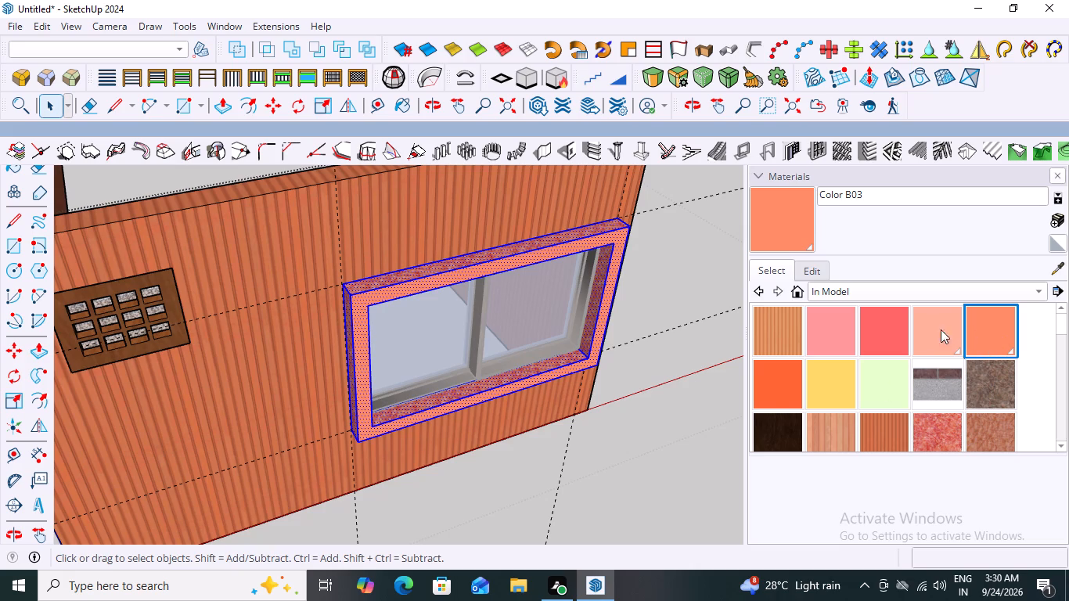
{"action": "left_click", "coordinate": [898, 334]}
{"action": "left_click", "coordinate": [431, 272]}
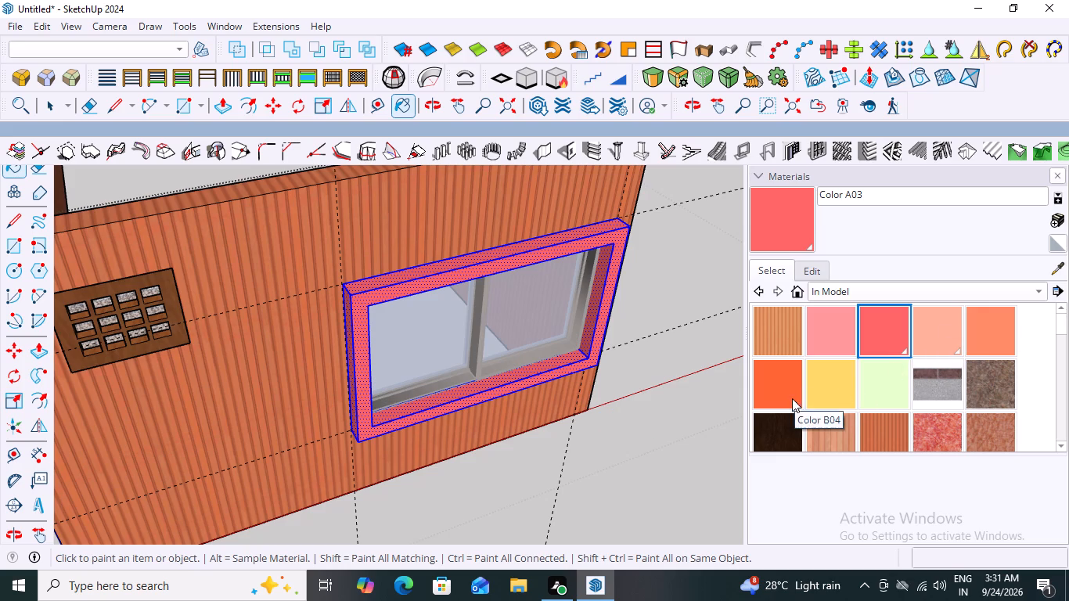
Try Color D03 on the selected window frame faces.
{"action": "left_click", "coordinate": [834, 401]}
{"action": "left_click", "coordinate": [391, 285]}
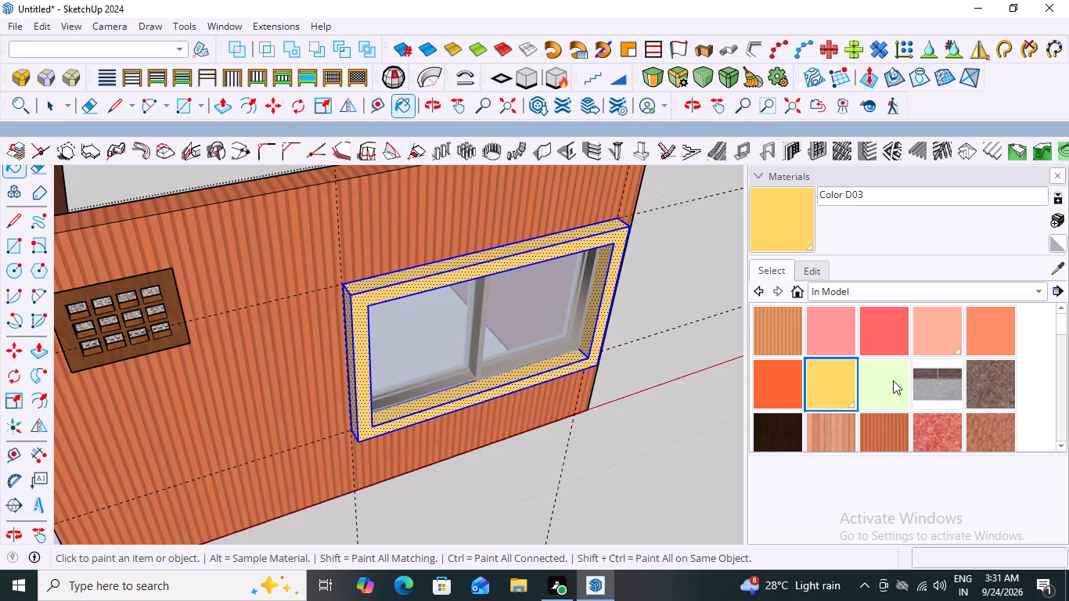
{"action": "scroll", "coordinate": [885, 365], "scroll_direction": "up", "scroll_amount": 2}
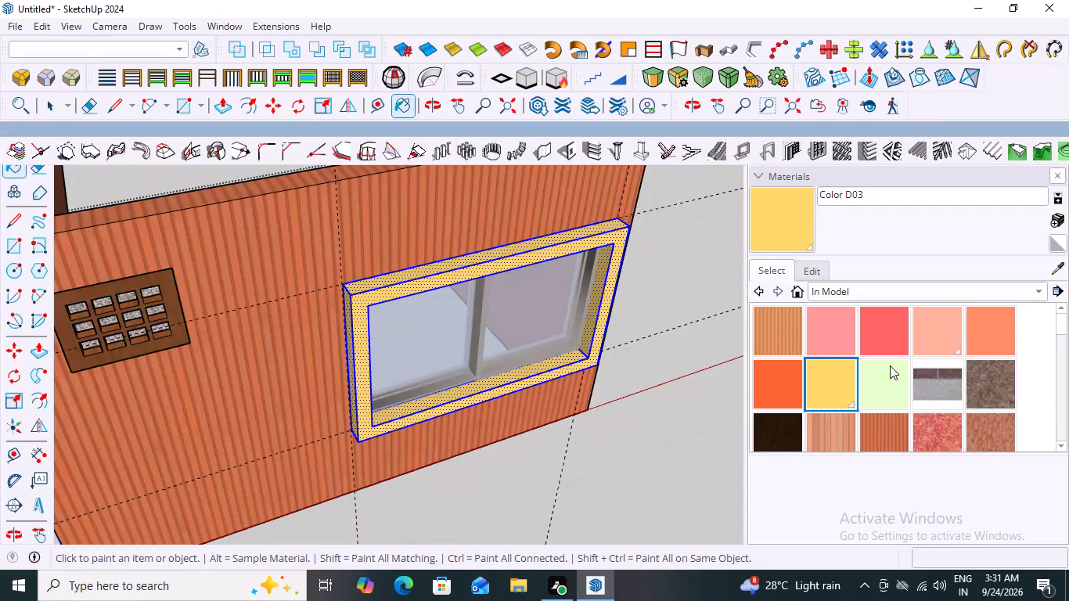
Paint the selected window frame faces with Color A02 and clear the selection.
{"action": "left_click", "coordinate": [819, 338]}
{"action": "left_click", "coordinate": [406, 283]}
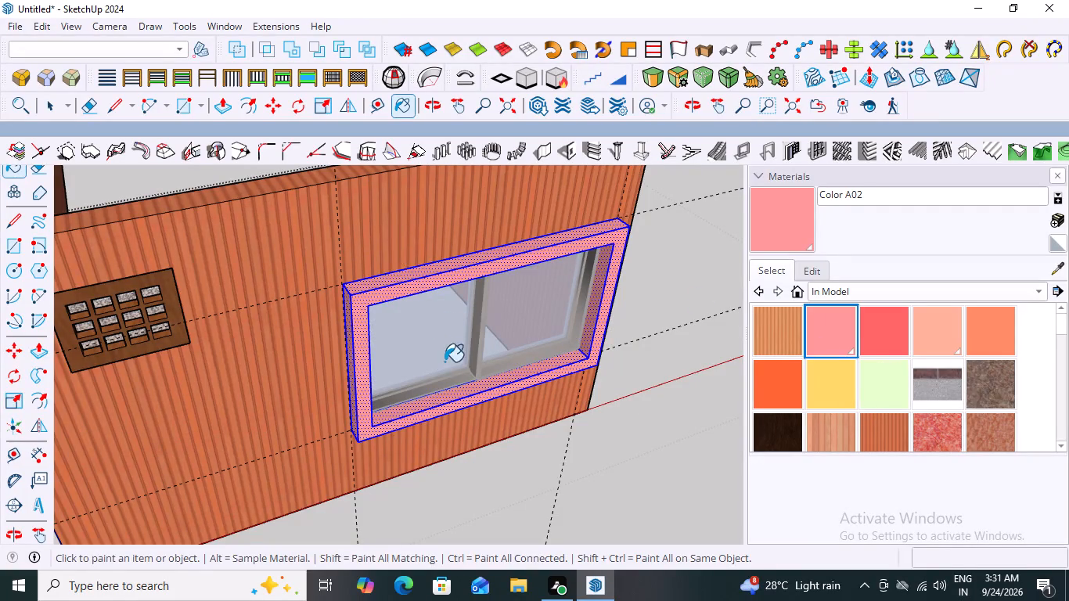
{"action": "scroll", "coordinate": [434, 382], "scroll_direction": "down", "scroll_amount": 3}
{"action": "middle_click_drag", "start_coordinate": [420, 464], "coordinate": [333, 420]}
{"action": "scroll", "coordinate": [500, 338], "scroll_direction": "down", "scroll_amount": 3}
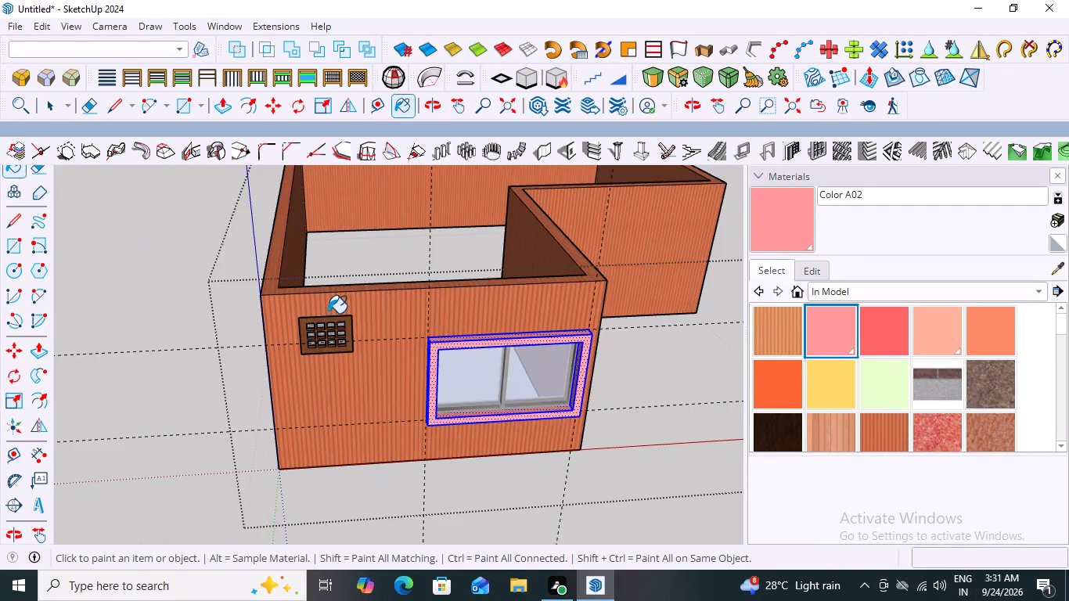
{"action": "scroll", "coordinate": [328, 313], "scroll_direction": "down", "scroll_amount": 3}
{"action": "key", "text": "space"}
{"action": "left_click", "coordinate": [683, 371]}
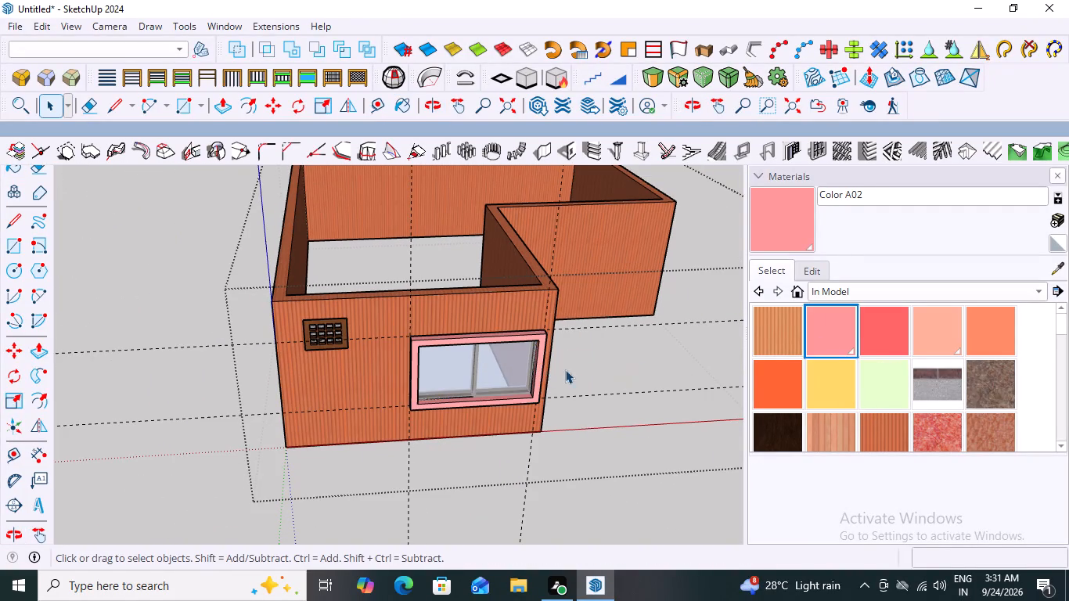
Examine the pink window frame against the reddish walls and the vent, both up close and from afar.
{"action": "middle_click_drag", "start_coordinate": [567, 366], "coordinate": [551, 292]}
{"action": "scroll", "coordinate": [443, 237], "scroll_direction": "up", "scroll_amount": 2}
{"action": "middle_click_drag", "start_coordinate": [458, 299], "coordinate": [507, 362]}
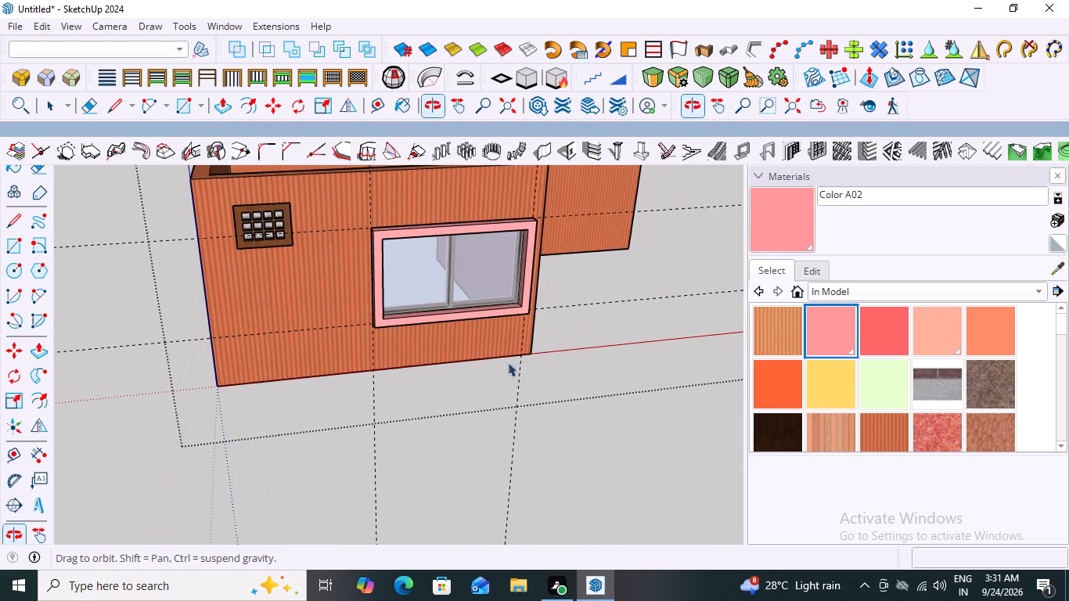
{"action": "scroll", "coordinate": [471, 333], "scroll_direction": "down", "scroll_amount": 4}
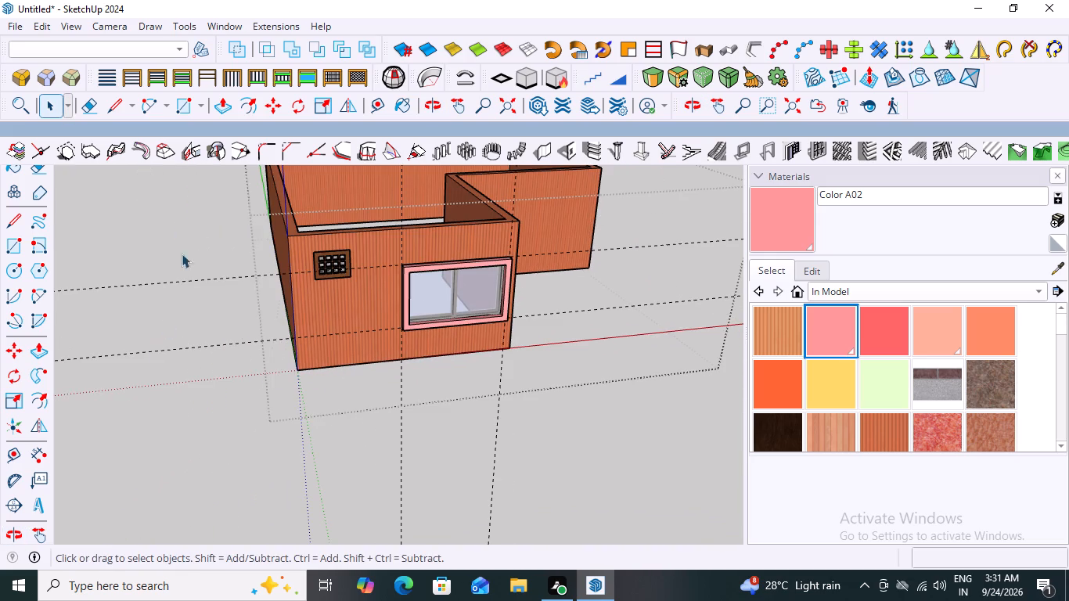
{"action": "left_click", "coordinate": [171, 214]}
{"action": "middle_click_drag", "start_coordinate": [437, 421], "coordinate": [350, 397]}
{"action": "scroll", "coordinate": [354, 398], "scroll_direction": "down", "scroll_amount": 2}
{"action": "scroll", "coordinate": [489, 252], "scroll_direction": "down", "scroll_amount": 2}
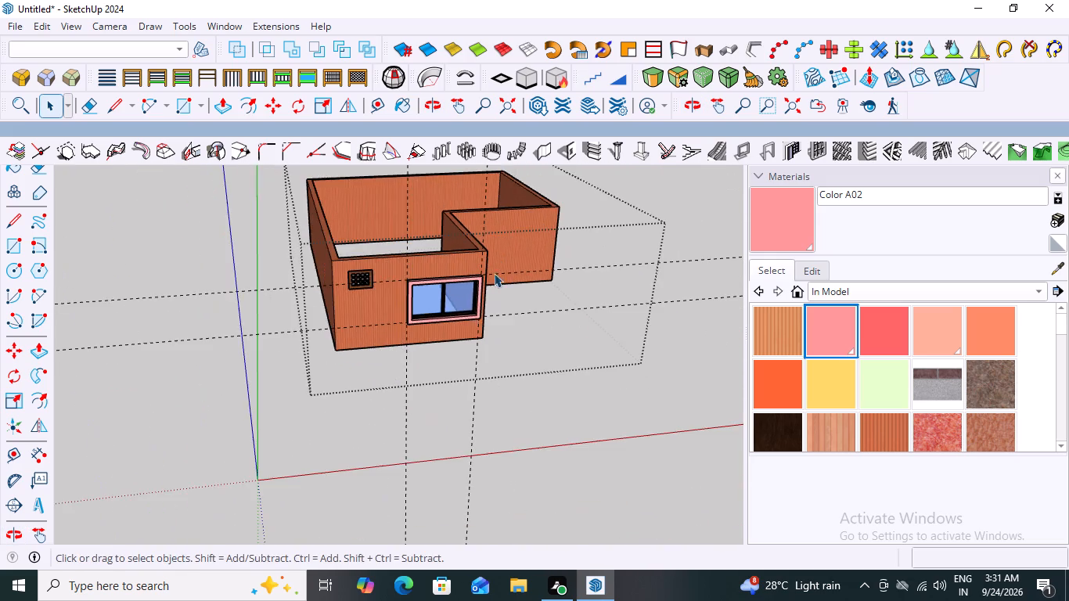
{"action": "scroll", "coordinate": [472, 305], "scroll_direction": "up", "scroll_amount": 5}
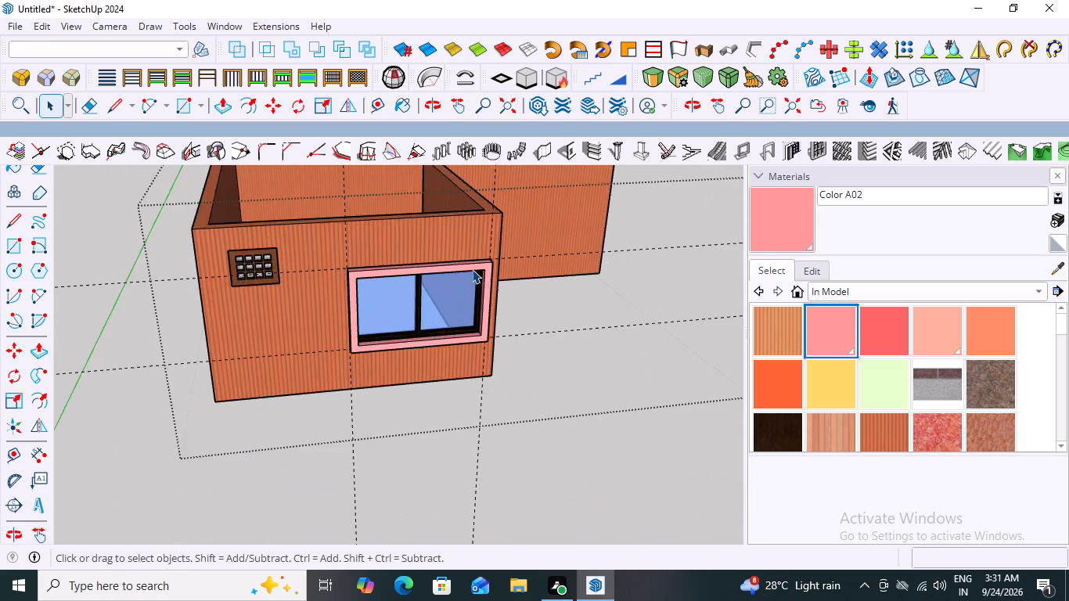
{"action": "scroll", "coordinate": [472, 269], "scroll_direction": "up", "scroll_amount": 9}
{"action": "middle_click_drag", "start_coordinate": [546, 311], "coordinate": [291, 240]}
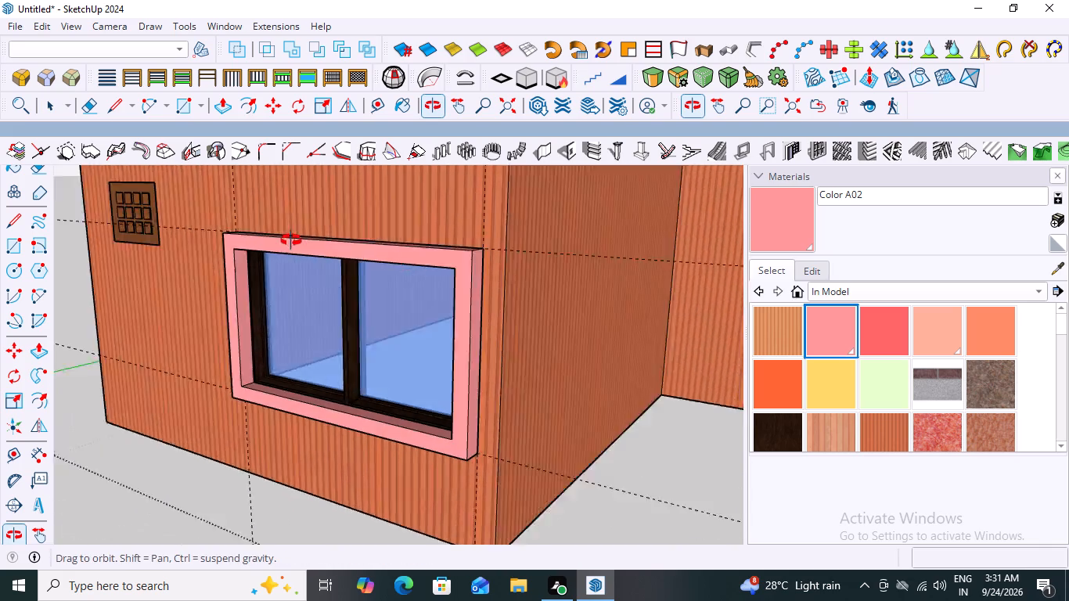
{"action": "middle_click_drag", "start_coordinate": [291, 240], "coordinate": [470, 300]}
{"action": "scroll", "coordinate": [509, 302], "scroll_direction": "down", "scroll_amount": 16}
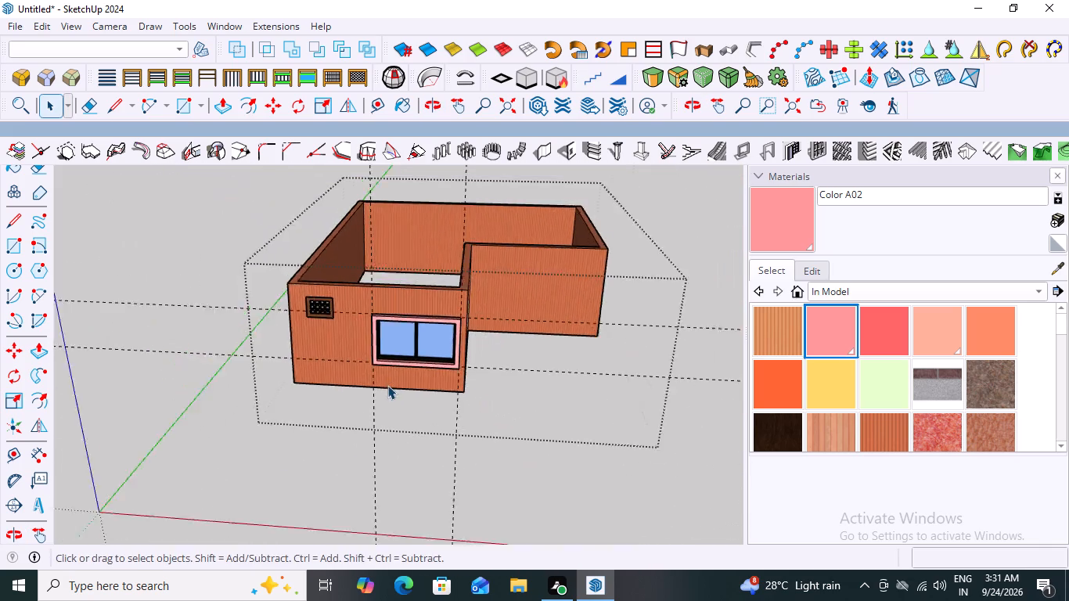
Close the open group and examine the pink window frame against the reddish walls and the vent from several angles and distances.
{"action": "scroll", "coordinate": [387, 385], "scroll_direction": "down", "scroll_amount": 2}
{"action": "left_click", "coordinate": [687, 258]}
{"action": "middle_click_drag", "start_coordinate": [491, 368], "coordinate": [560, 239]}
{"action": "scroll", "coordinate": [461, 257], "scroll_direction": "up", "scroll_amount": 9}
{"action": "middle_click_drag", "start_coordinate": [445, 281], "coordinate": [460, 451]}
{"action": "scroll", "coordinate": [460, 451], "scroll_direction": "down", "scroll_amount": 2}
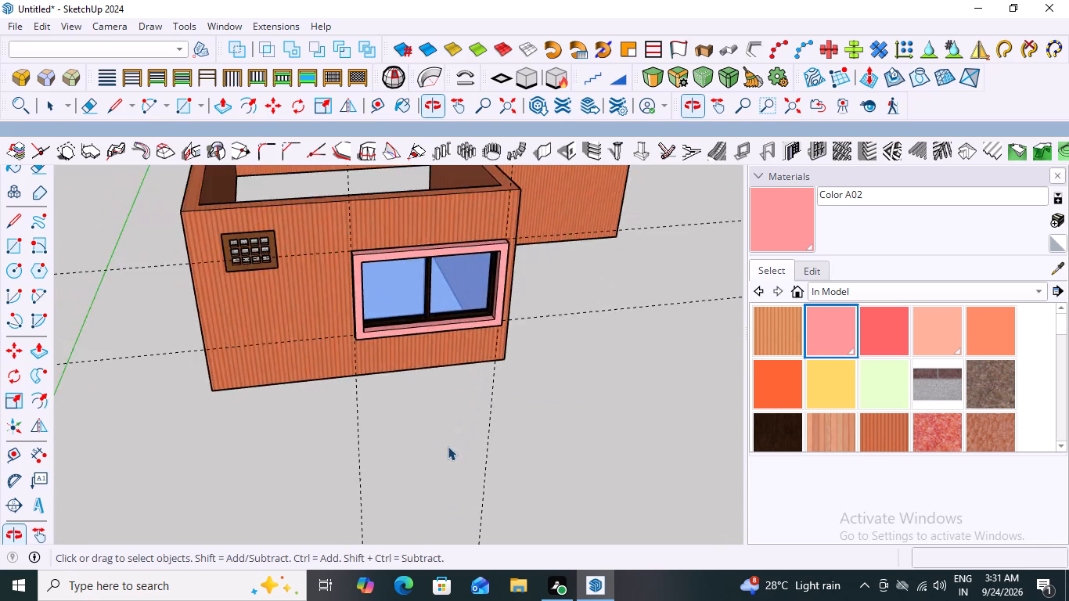
{"action": "scroll", "coordinate": [448, 446], "scroll_direction": "down", "scroll_amount": 2}
{"action": "scroll", "coordinate": [394, 271], "scroll_direction": "up", "scroll_amount": 10}
{"action": "scroll", "coordinate": [436, 303], "scroll_direction": "down", "scroll_amount": 3}
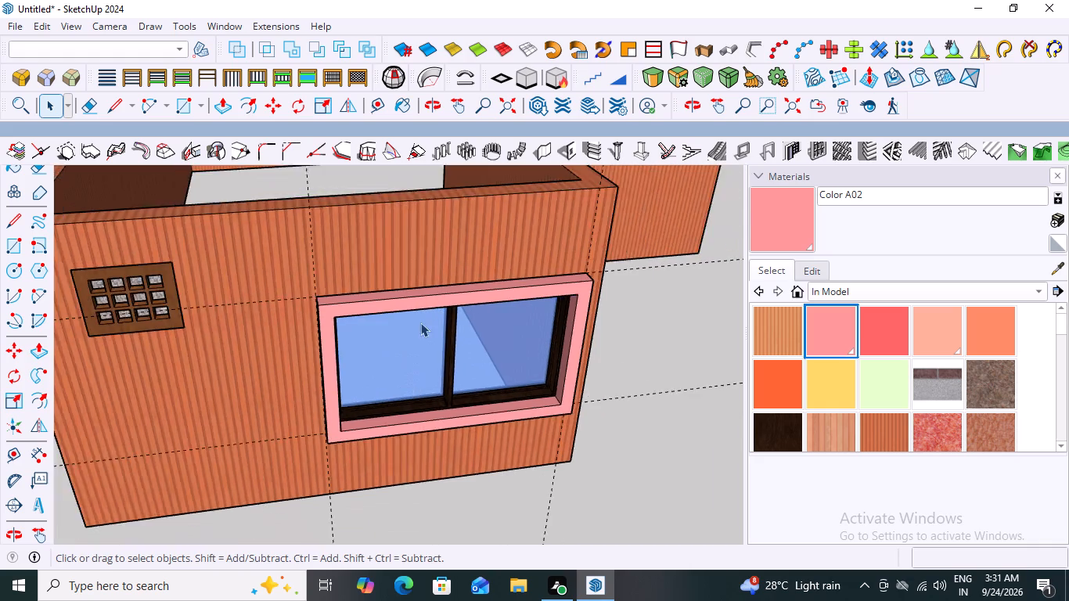
{"action": "scroll", "coordinate": [420, 322], "scroll_direction": "down", "scroll_amount": 5}
{"action": "middle_click_drag", "start_coordinate": [396, 358], "coordinate": [311, 293]}
{"action": "scroll", "coordinate": [358, 335], "scroll_direction": "down", "scroll_amount": 2}
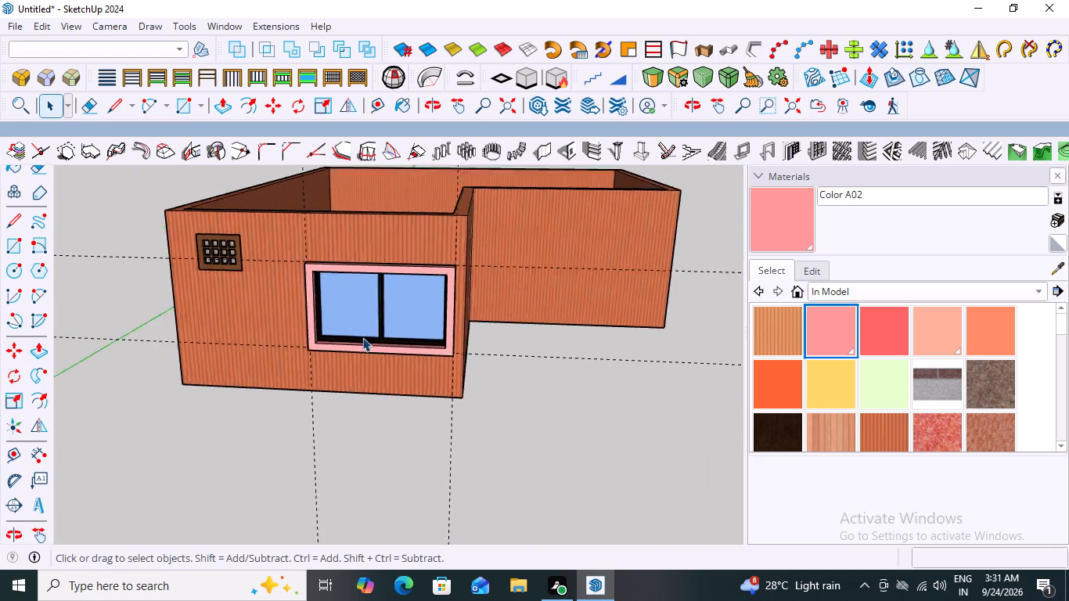
{"action": "scroll", "coordinate": [362, 337], "scroll_direction": "down", "scroll_amount": 5}
{"action": "middle_click_drag", "start_coordinate": [451, 420], "coordinate": [481, 431]}
{"action": "scroll", "coordinate": [484, 432], "scroll_direction": "down", "scroll_amount": 3}
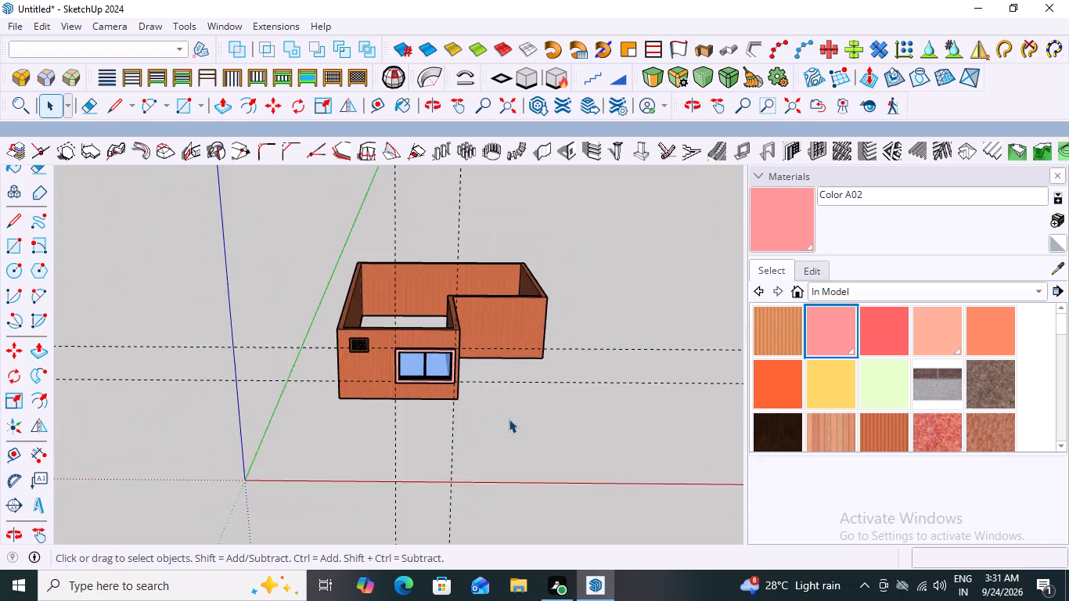
{"action": "scroll", "coordinate": [509, 419], "scroll_direction": "down", "scroll_amount": 5}
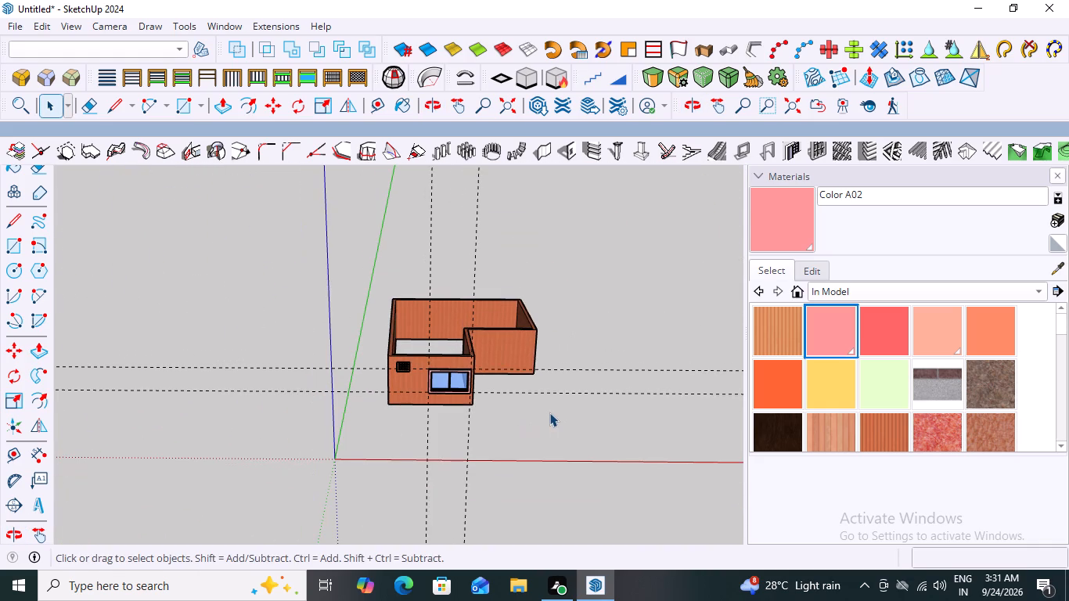
{"action": "scroll", "coordinate": [434, 354], "scroll_direction": "up", "scroll_amount": 5}
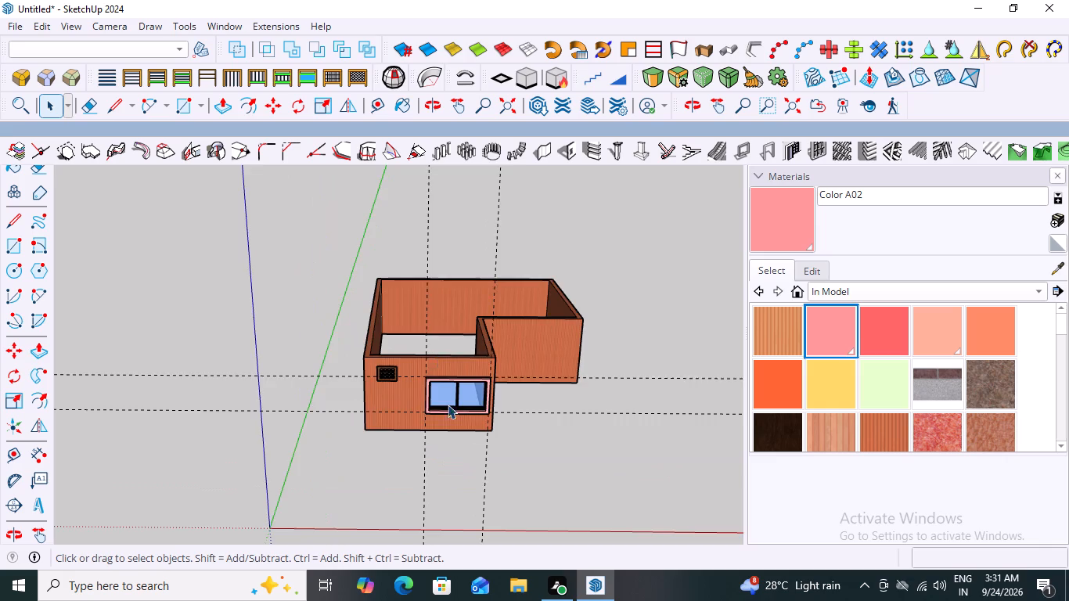
{"action": "scroll", "coordinate": [448, 405], "scroll_direction": "up", "scroll_amount": 17}
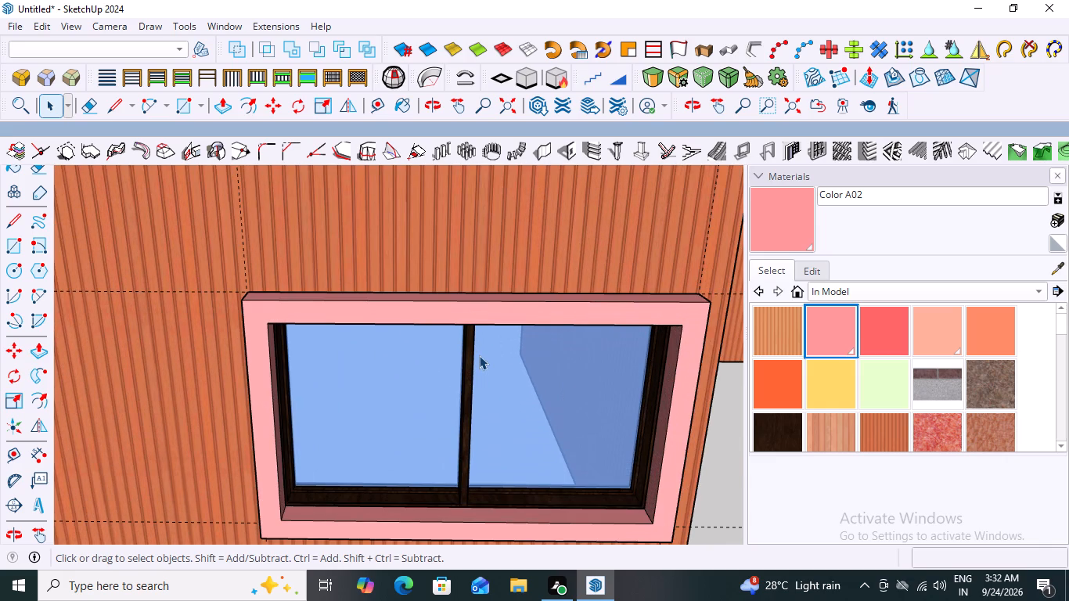
{"action": "scroll", "coordinate": [479, 355], "scroll_direction": "down", "scroll_amount": 7}
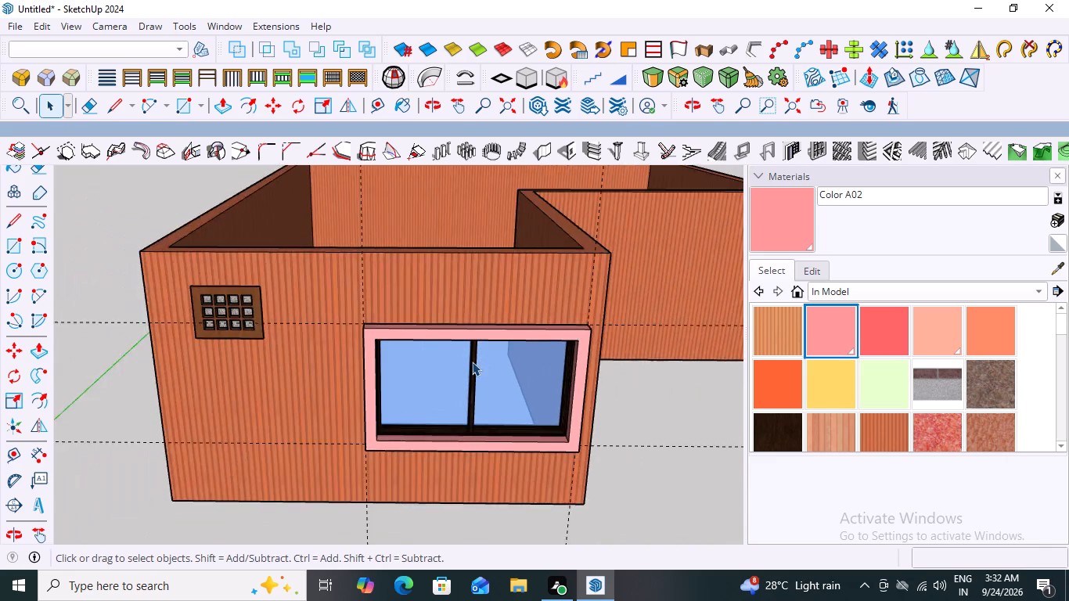
{"action": "scroll", "coordinate": [472, 362], "scroll_direction": "down", "scroll_amount": 7}
{"action": "middle_click_drag", "start_coordinate": [462, 419], "coordinate": [560, 401]}
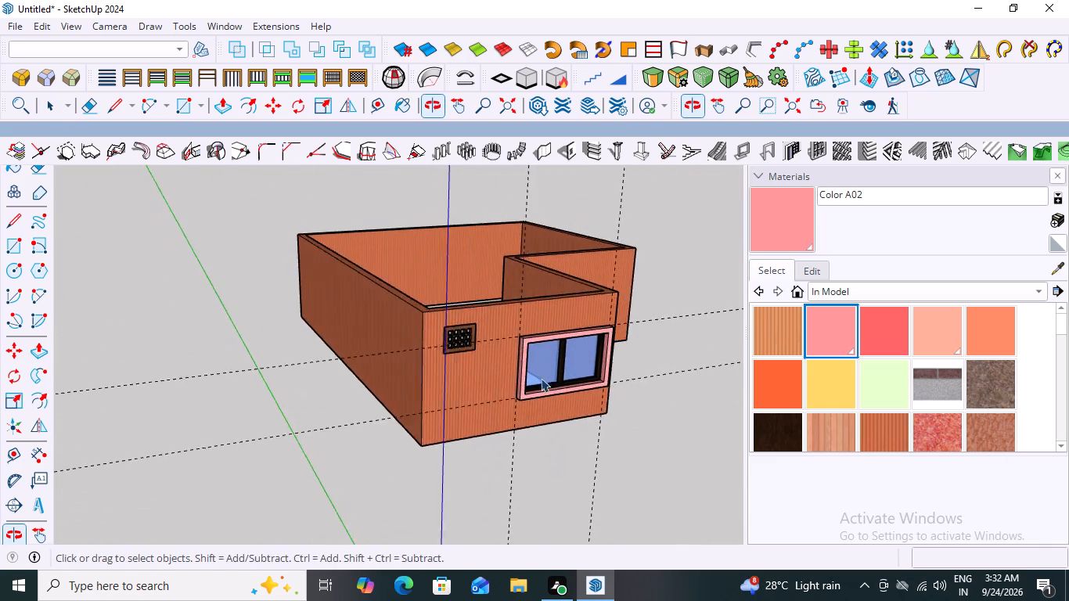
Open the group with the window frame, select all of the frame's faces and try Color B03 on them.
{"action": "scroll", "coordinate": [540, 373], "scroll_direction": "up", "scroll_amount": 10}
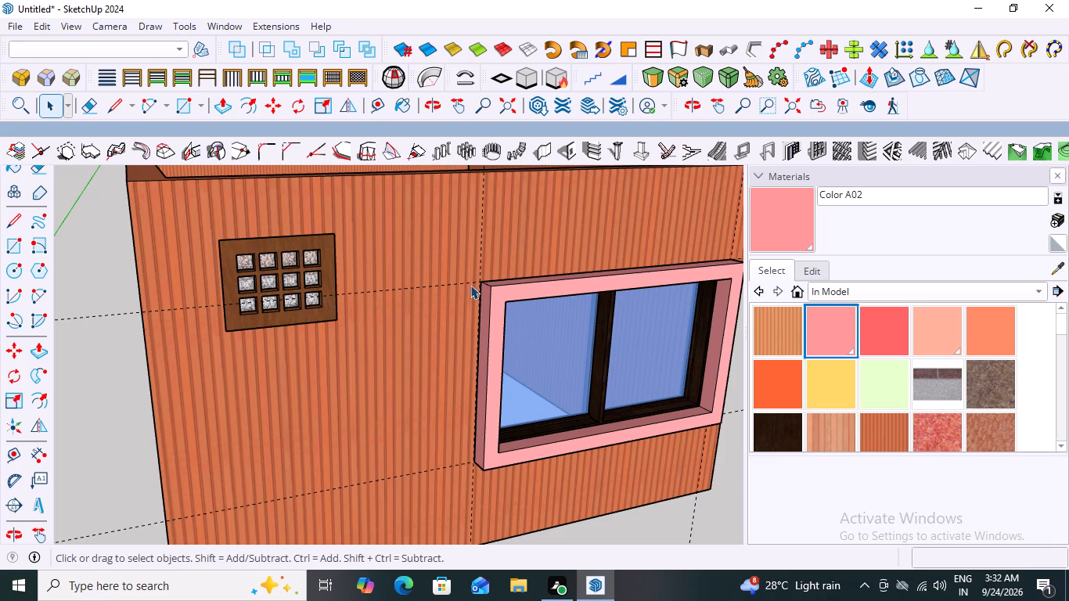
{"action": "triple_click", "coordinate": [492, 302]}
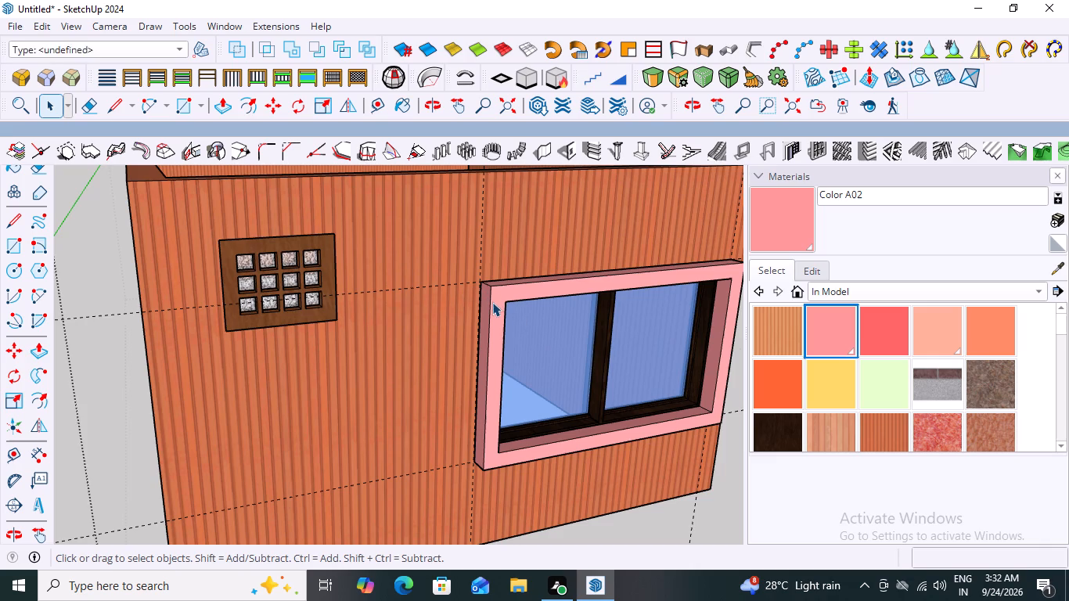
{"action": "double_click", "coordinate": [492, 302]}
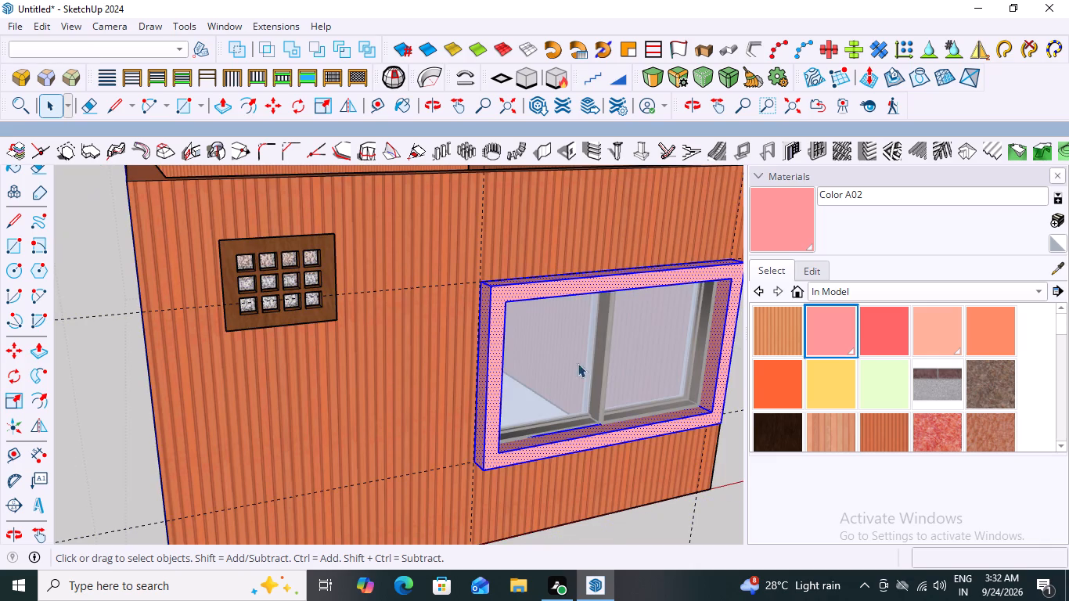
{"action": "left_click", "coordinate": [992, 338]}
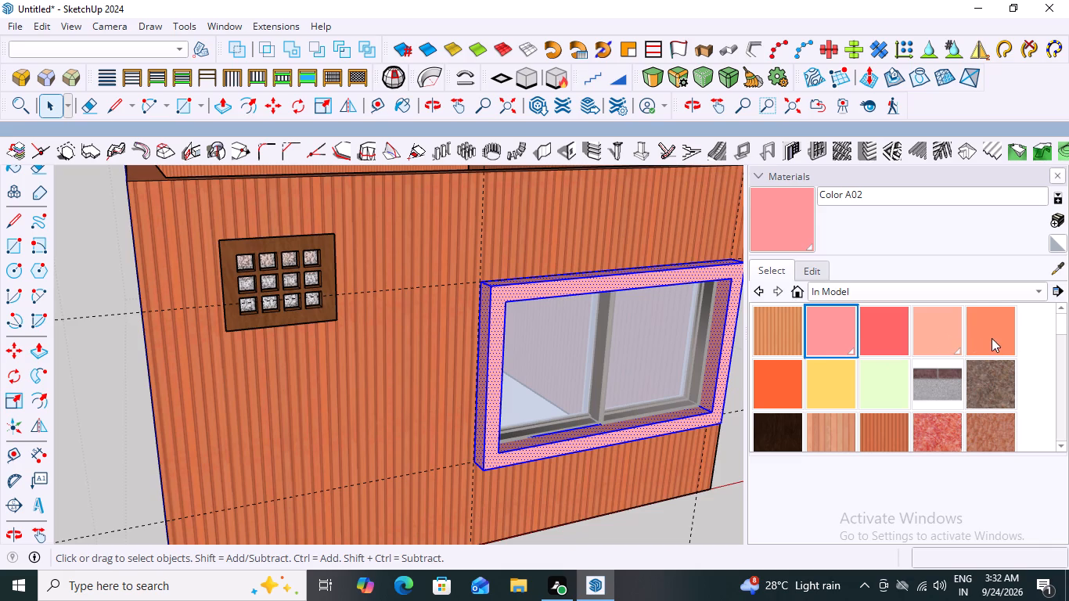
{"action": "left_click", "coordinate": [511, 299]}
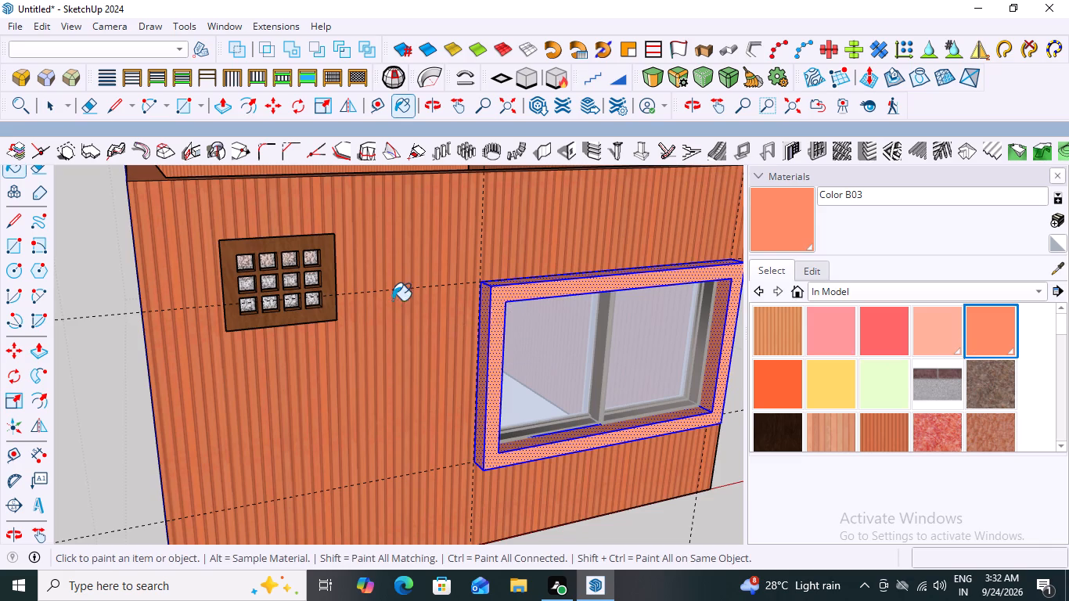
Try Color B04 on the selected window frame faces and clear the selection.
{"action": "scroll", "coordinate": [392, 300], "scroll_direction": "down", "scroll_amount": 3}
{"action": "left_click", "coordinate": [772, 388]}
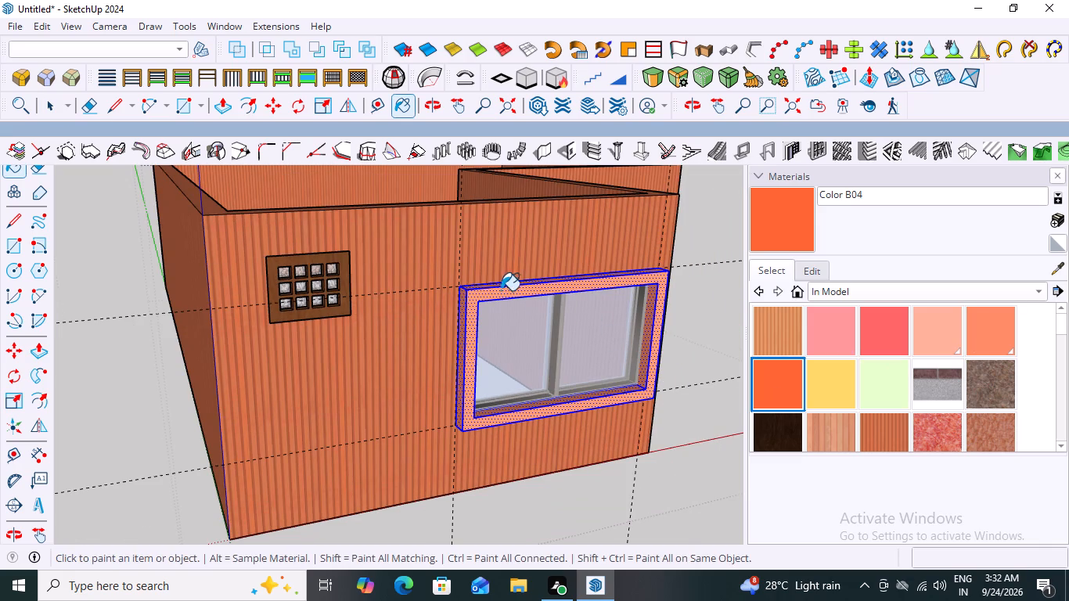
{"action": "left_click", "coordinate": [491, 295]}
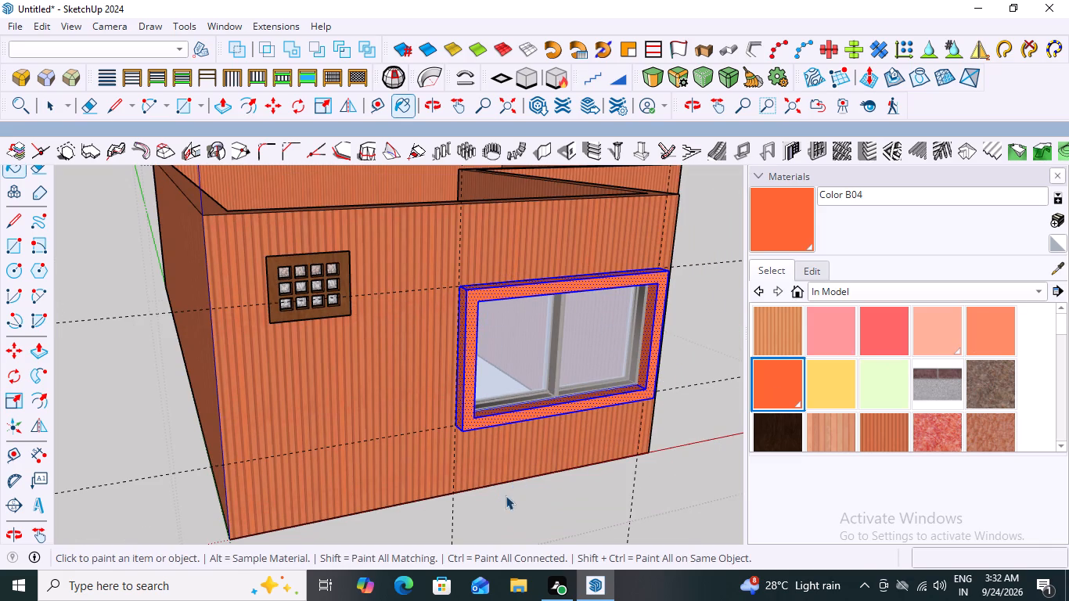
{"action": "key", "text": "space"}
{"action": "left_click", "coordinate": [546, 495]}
Examine the orange window frame against the reddish walls and the vent, both up close and from afar.
{"action": "scroll", "coordinate": [556, 487], "scroll_direction": "down", "scroll_amount": 2}
{"action": "middle_click_drag", "start_coordinate": [525, 484], "coordinate": [453, 462]}
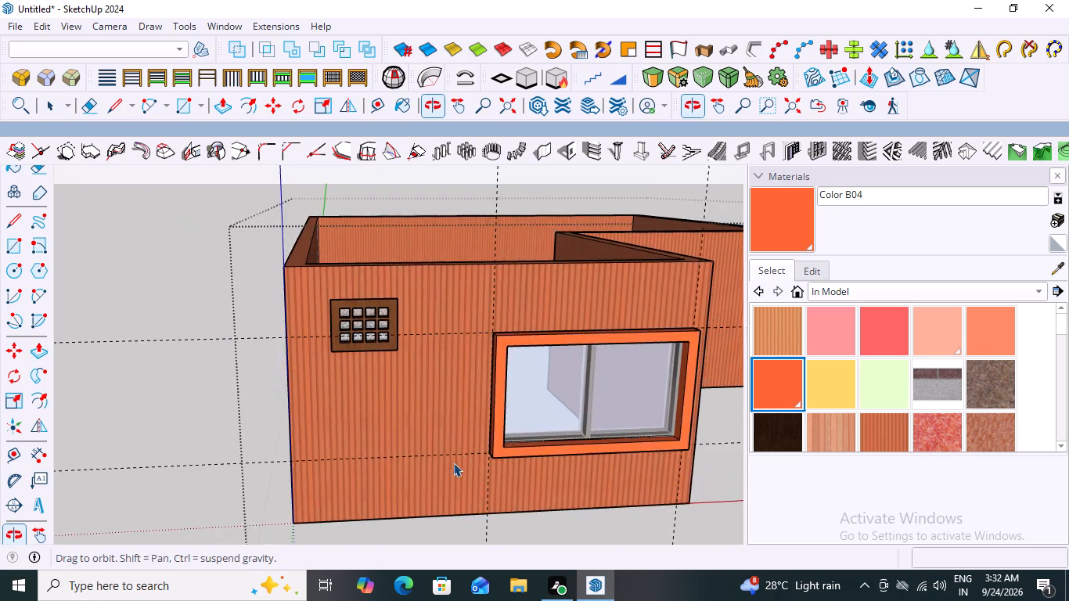
{"action": "scroll", "coordinate": [459, 423], "scroll_direction": "down", "scroll_amount": 3}
{"action": "middle_click", "coordinate": [551, 479]}
{"action": "scroll", "coordinate": [586, 452], "scroll_direction": "up", "scroll_amount": 7}
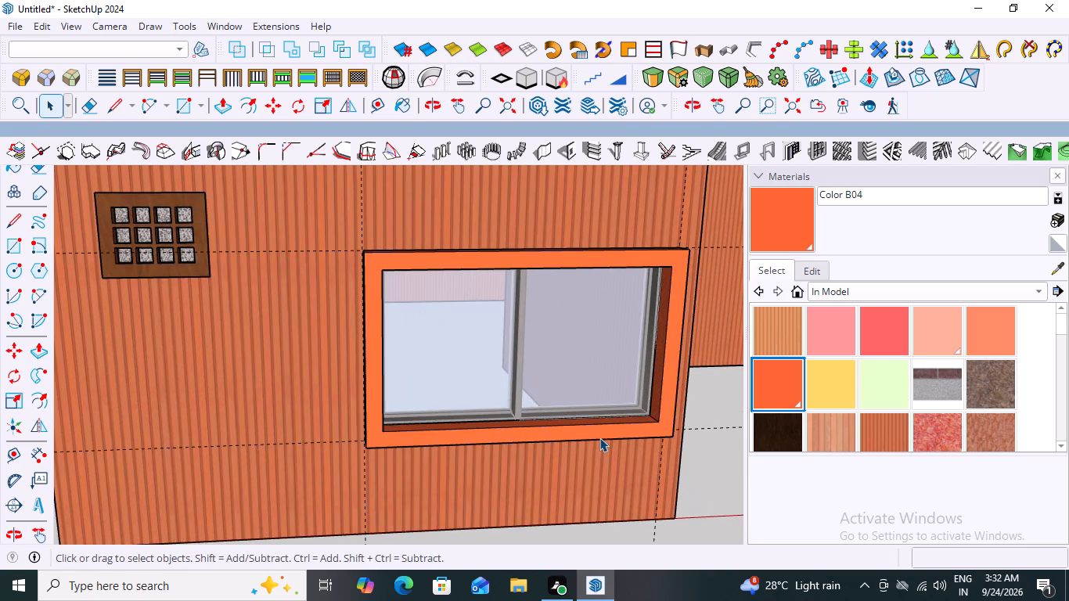
{"action": "scroll", "coordinate": [482, 383], "scroll_direction": "down", "scroll_amount": 8}
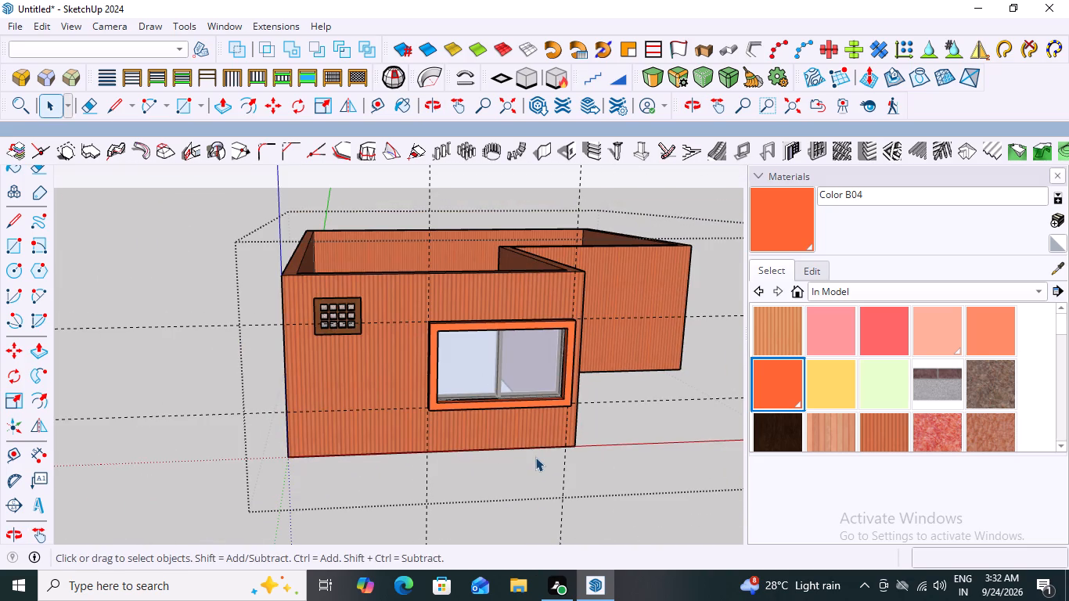
{"action": "scroll", "coordinate": [535, 457], "scroll_direction": "up", "scroll_amount": 1}
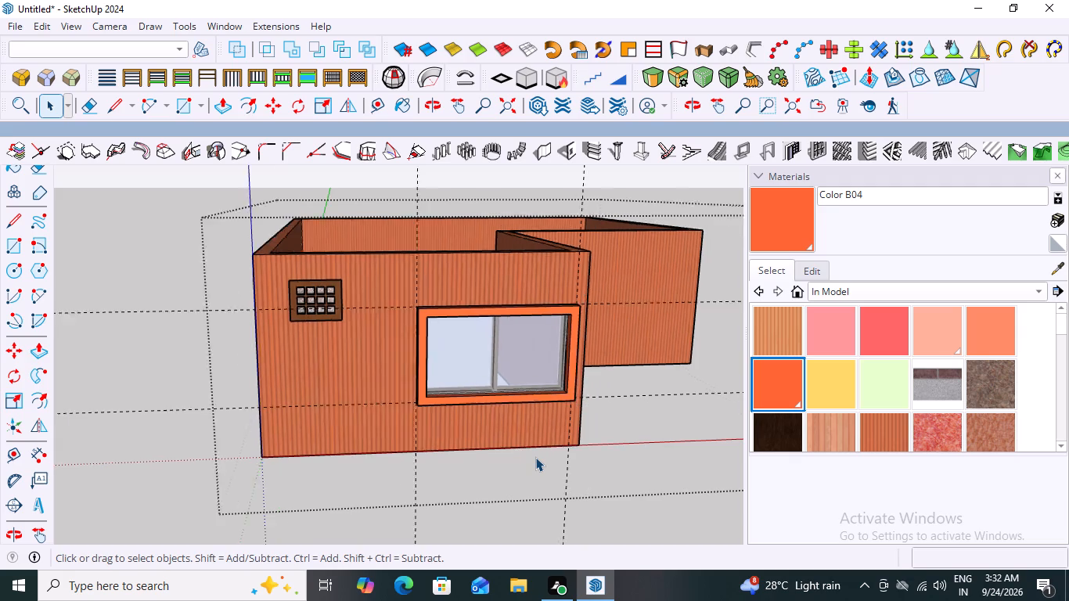
Select all faces of the window frame again and try Color B03 from the Colors collection on them.
{"action": "scroll", "coordinate": [535, 457], "scroll_direction": "up", "scroll_amount": 1}
{"action": "scroll", "coordinate": [399, 385], "scroll_direction": "up", "scroll_amount": 2}
{"action": "triple_click", "coordinate": [407, 367]}
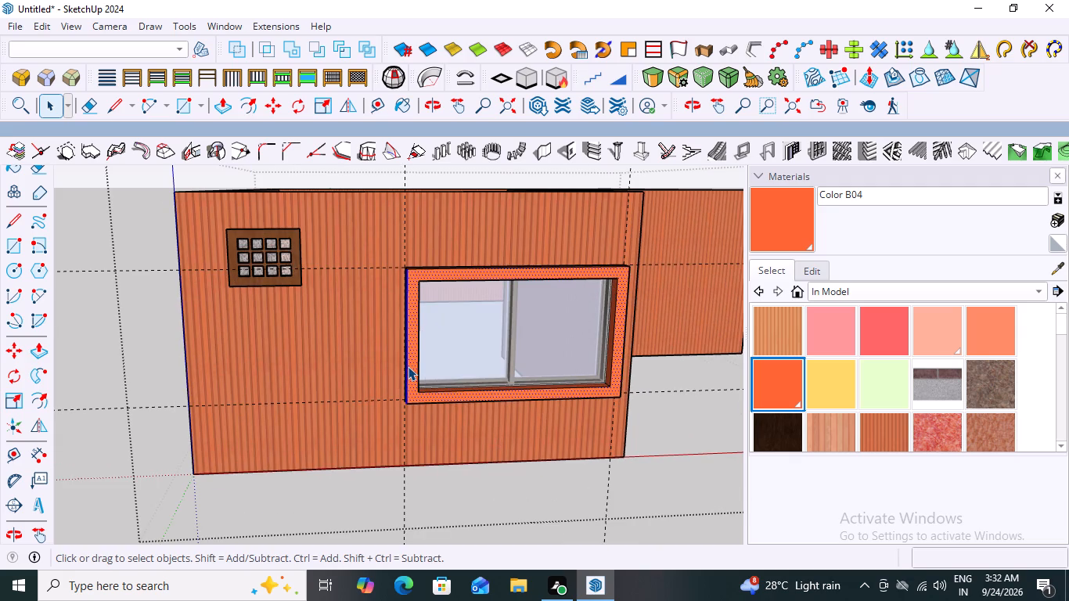
{"action": "middle_click_drag", "start_coordinate": [405, 376], "coordinate": [499, 525]}
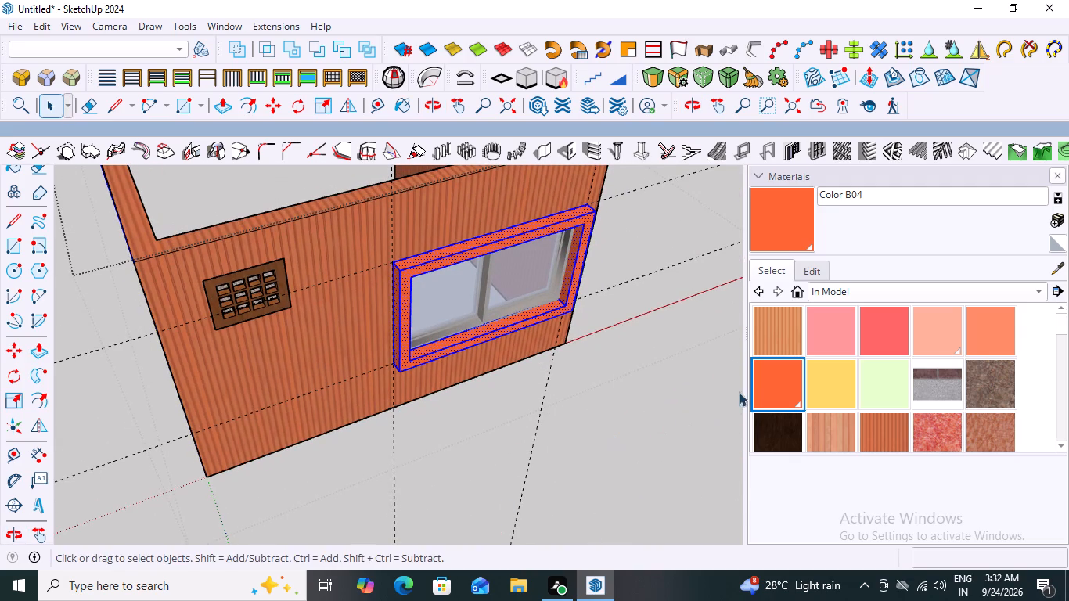
{"action": "scroll", "coordinate": [938, 390], "scroll_direction": "down", "scroll_amount": 4}
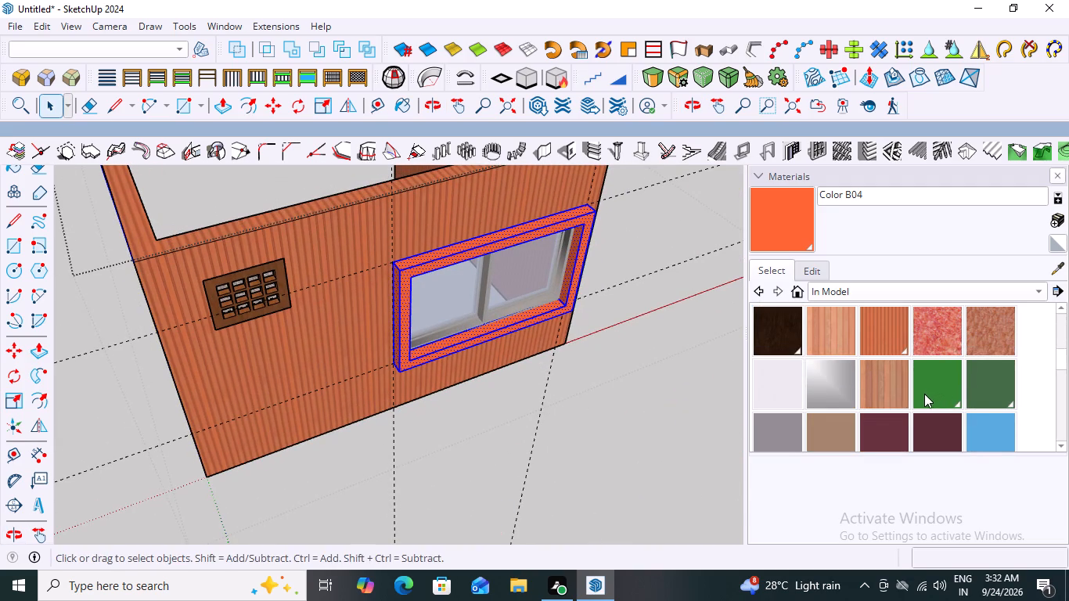
{"action": "scroll", "coordinate": [924, 394], "scroll_direction": "down", "scroll_amount": 3}
{"action": "scroll", "coordinate": [924, 394], "scroll_direction": "up", "scroll_amount": 3}
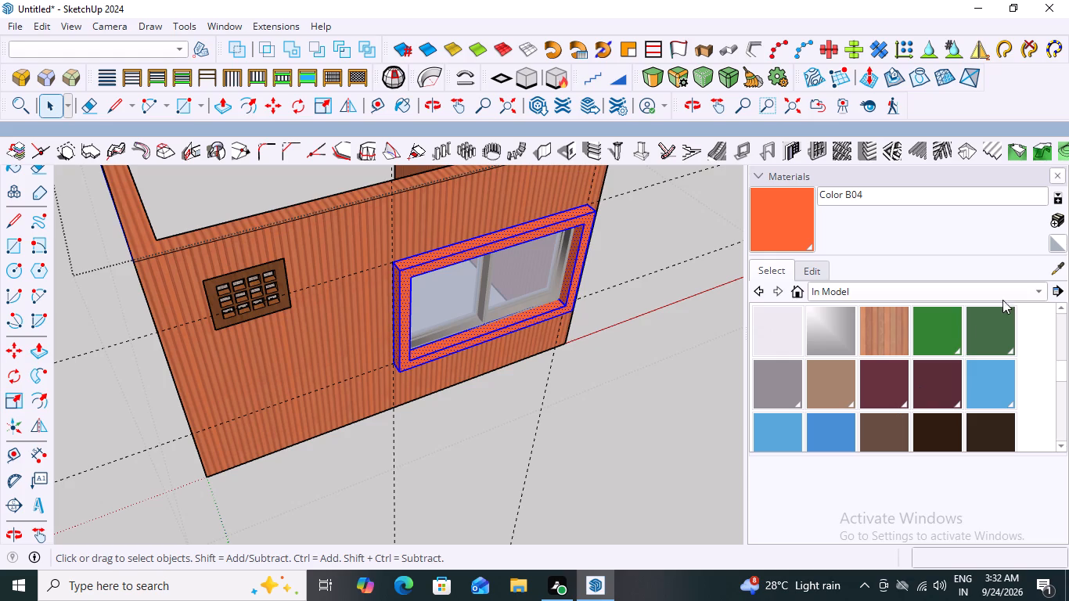
{"action": "left_click", "coordinate": [1042, 290]}
{"action": "left_click", "coordinate": [834, 371]}
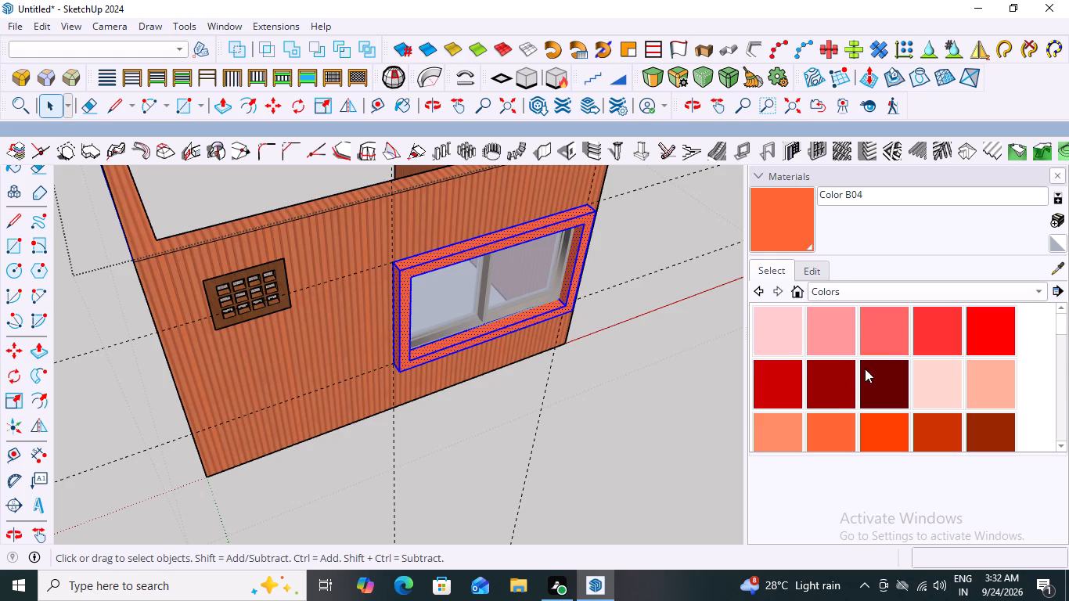
{"action": "scroll", "coordinate": [891, 364], "scroll_direction": "up", "scroll_amount": 1}
{"action": "left_click", "coordinate": [794, 423]}
{"action": "left_click", "coordinate": [424, 259]}
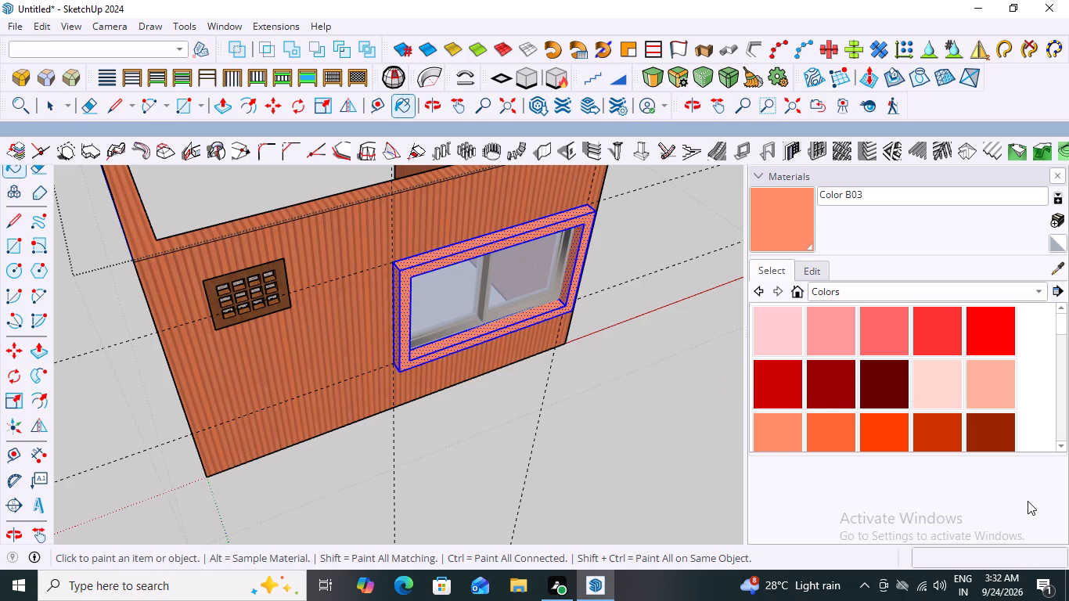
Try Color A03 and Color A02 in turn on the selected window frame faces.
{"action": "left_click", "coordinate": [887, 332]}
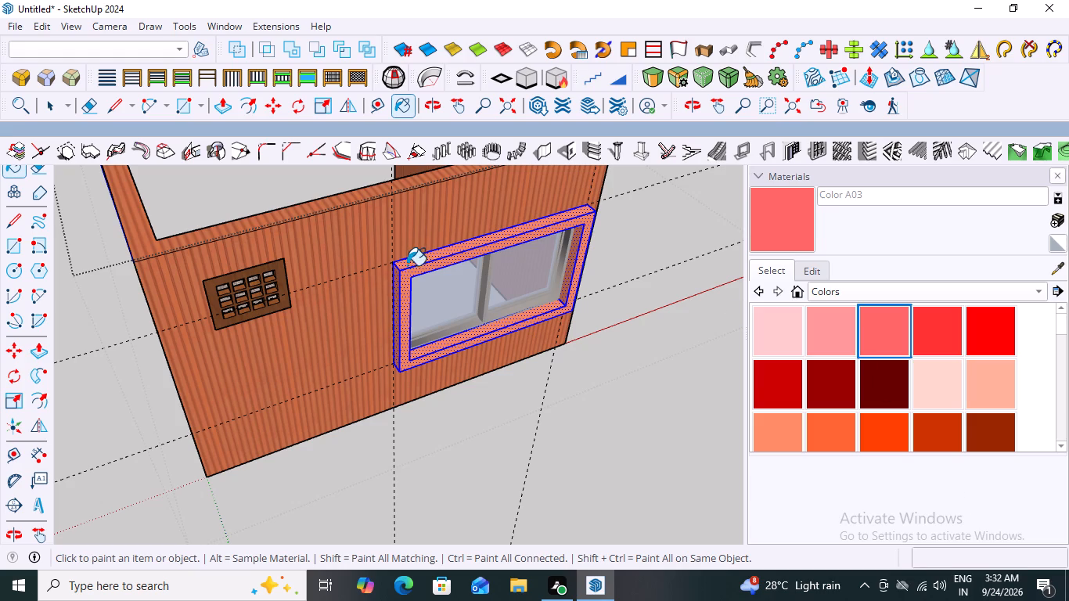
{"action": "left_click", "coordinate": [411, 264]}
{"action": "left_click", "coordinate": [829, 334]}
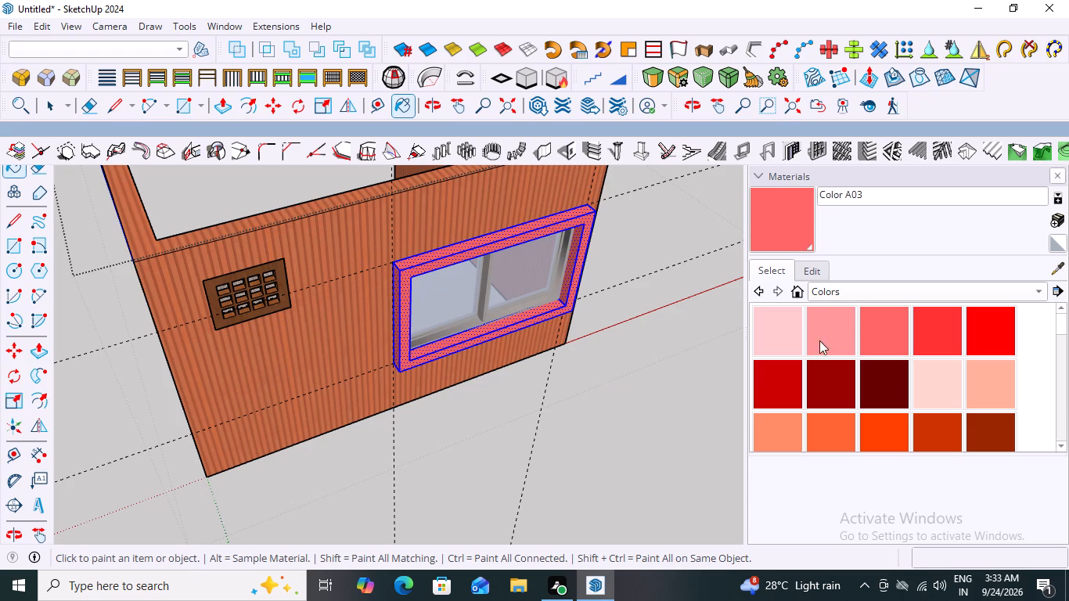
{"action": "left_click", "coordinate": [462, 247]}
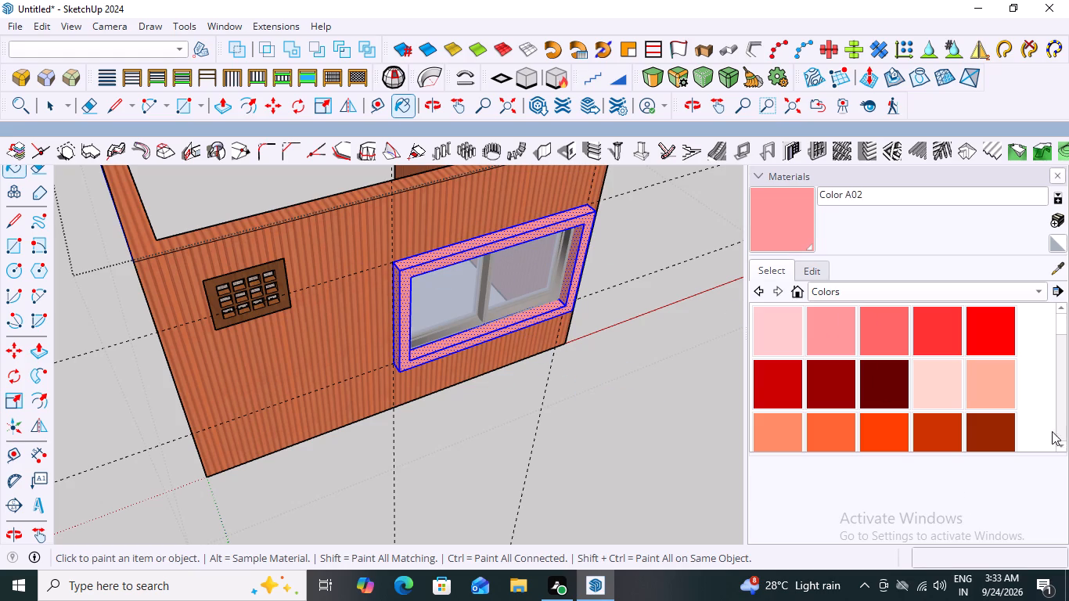
Paint the selected window frame faces with Color B02 and clear the selection.
{"action": "left_click", "coordinate": [988, 394]}
{"action": "left_click", "coordinate": [434, 251]}
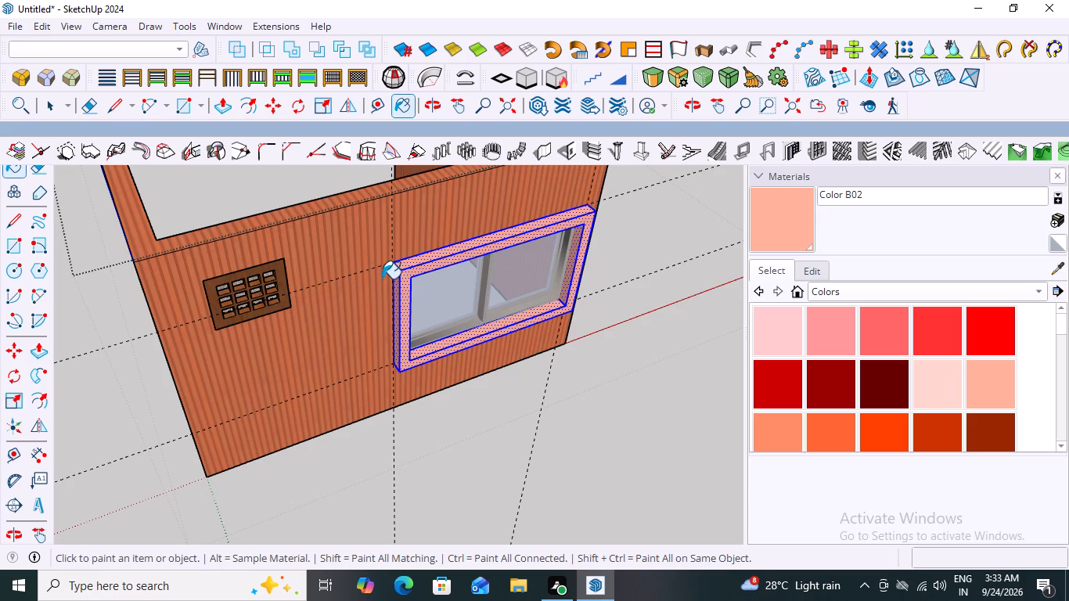
{"action": "scroll", "coordinate": [455, 395], "scroll_direction": "down", "scroll_amount": 2}
{"action": "key", "text": "space"}
{"action": "left_click", "coordinate": [551, 381]}
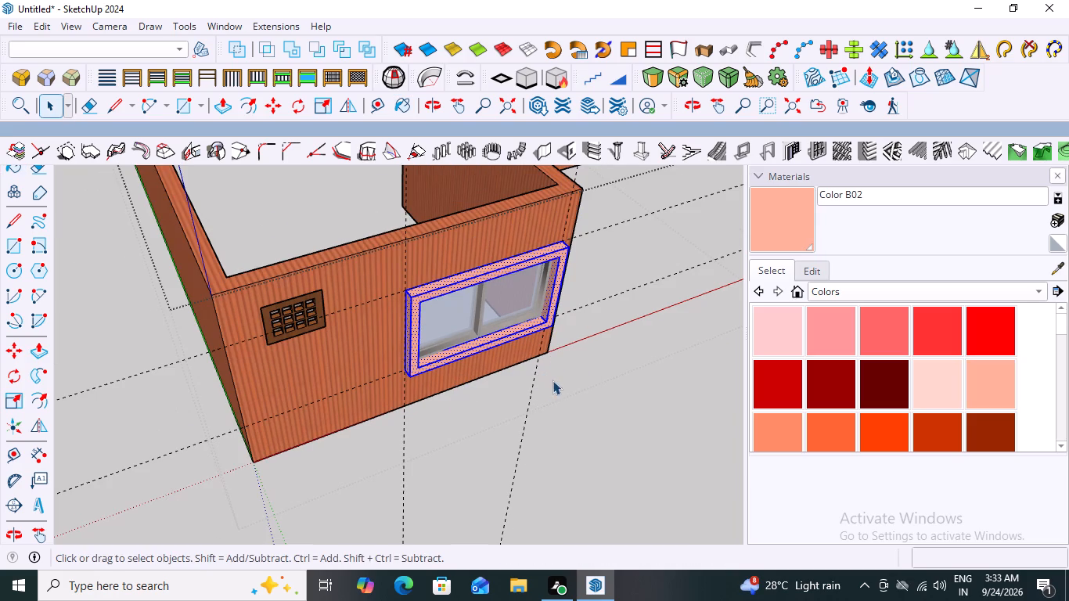
{"action": "middle_click_drag", "start_coordinate": [552, 397], "coordinate": [423, 336]}
{"action": "scroll", "coordinate": [423, 333], "scroll_direction": "down", "scroll_amount": 8}
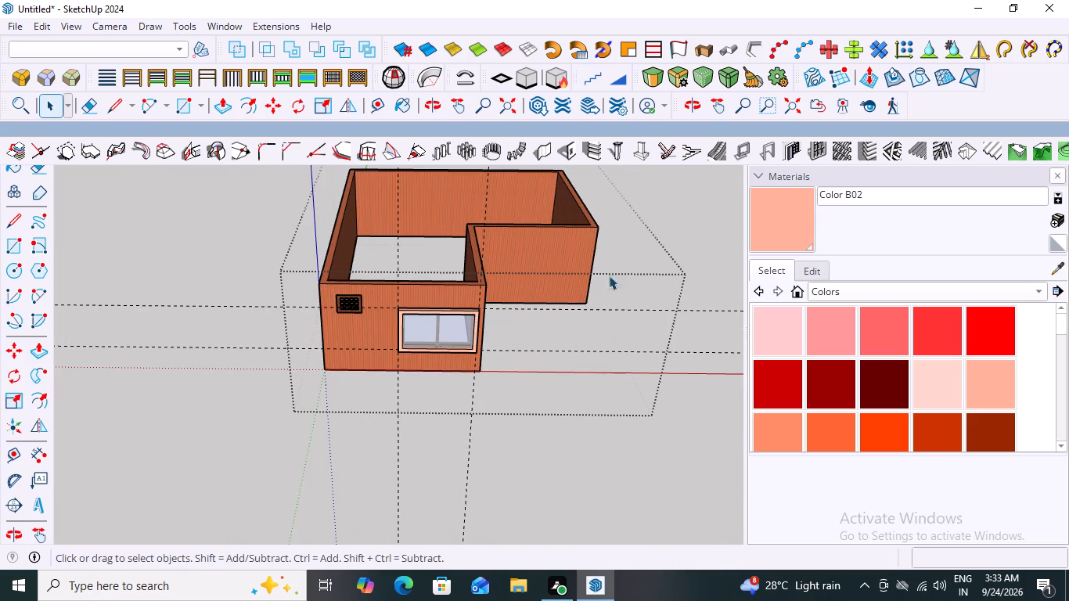
Exit the window's group editing to return to the building level.
{"action": "left_click", "coordinate": [644, 235]}
{"action": "left_click", "coordinate": [705, 214]}
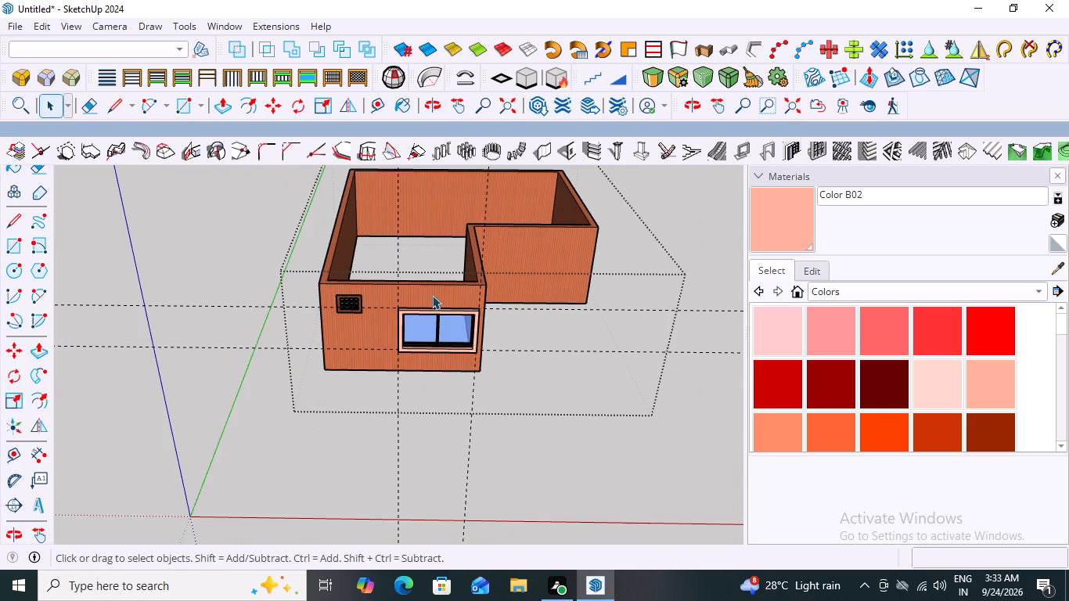
Examine the Color B02 window frame against the reddish walls and the vent from several angles, close up and from afar.
{"action": "middle_click", "coordinate": [473, 219]}
{"action": "scroll", "coordinate": [419, 340], "scroll_direction": "down", "scroll_amount": 2}
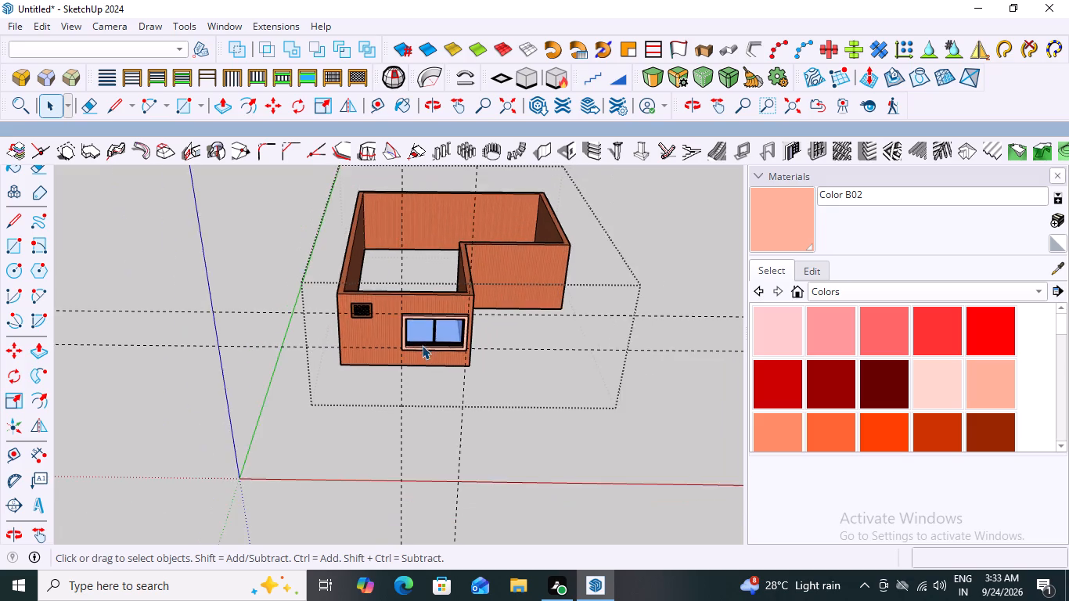
{"action": "middle_click_drag", "start_coordinate": [437, 302], "coordinate": [491, 176]}
{"action": "scroll", "coordinate": [425, 243], "scroll_direction": "up", "scroll_amount": 15}
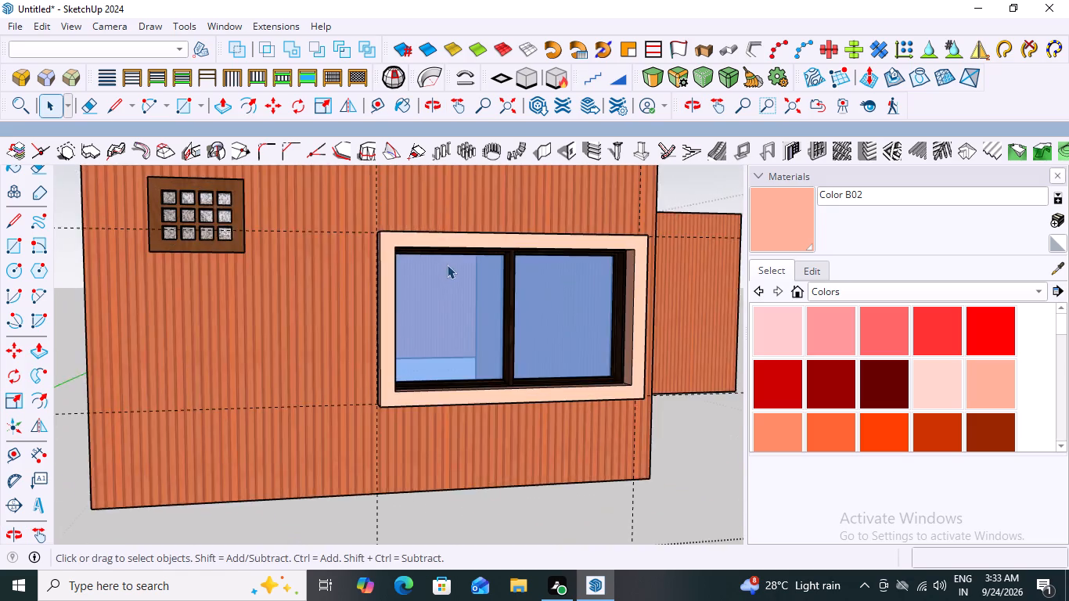
{"action": "middle_click_drag", "start_coordinate": [450, 250], "coordinate": [323, 413]}
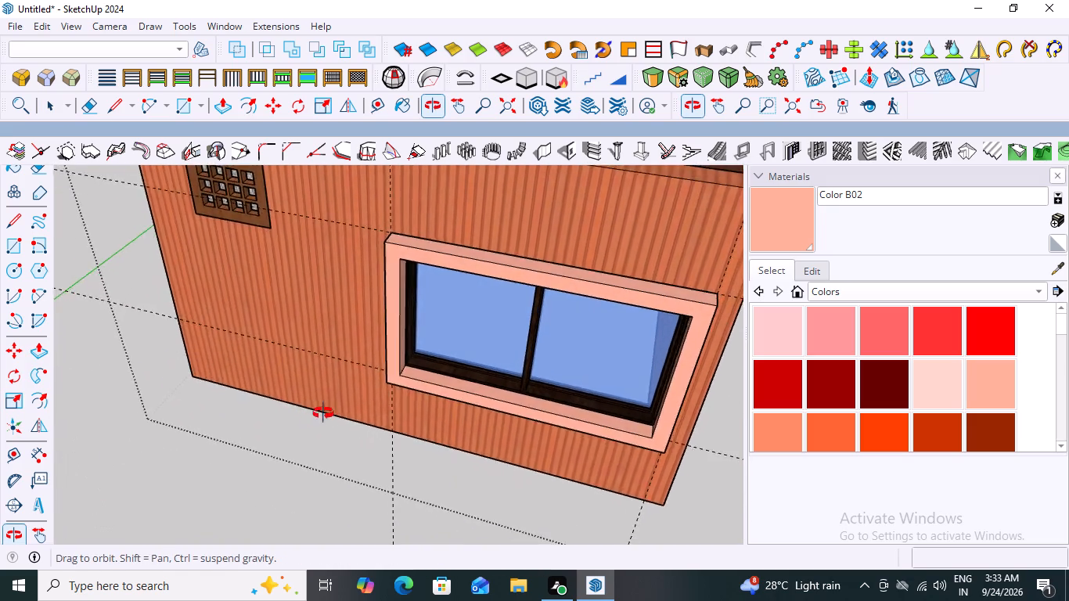
{"action": "middle_click_drag", "start_coordinate": [323, 413], "coordinate": [262, 332]}
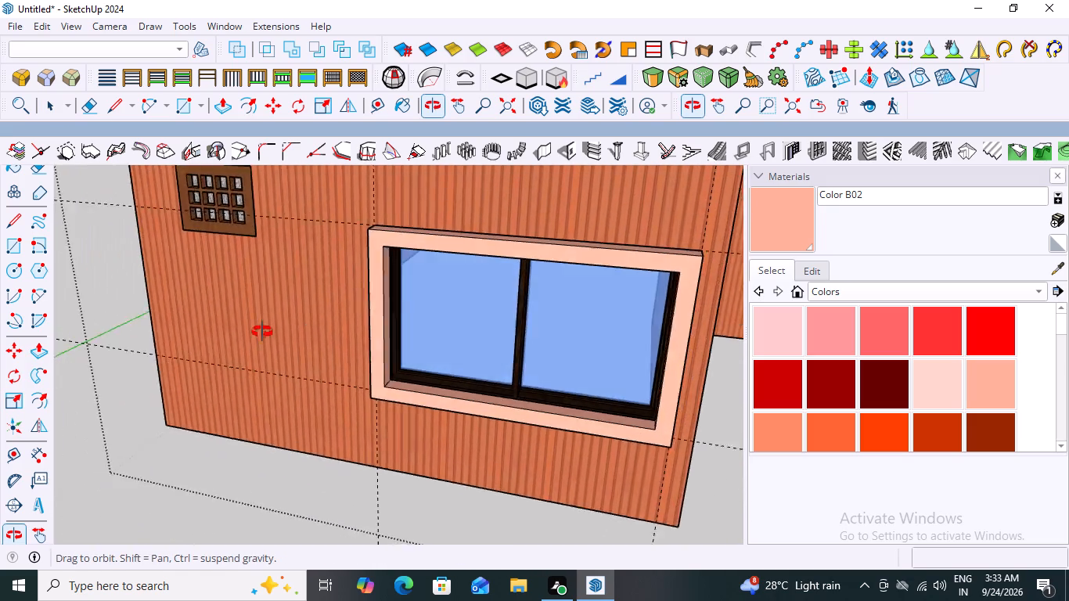
{"action": "middle_click_drag", "start_coordinate": [262, 332], "coordinate": [423, 357]}
{"action": "scroll", "coordinate": [423, 357], "scroll_direction": "down", "scroll_amount": 5}
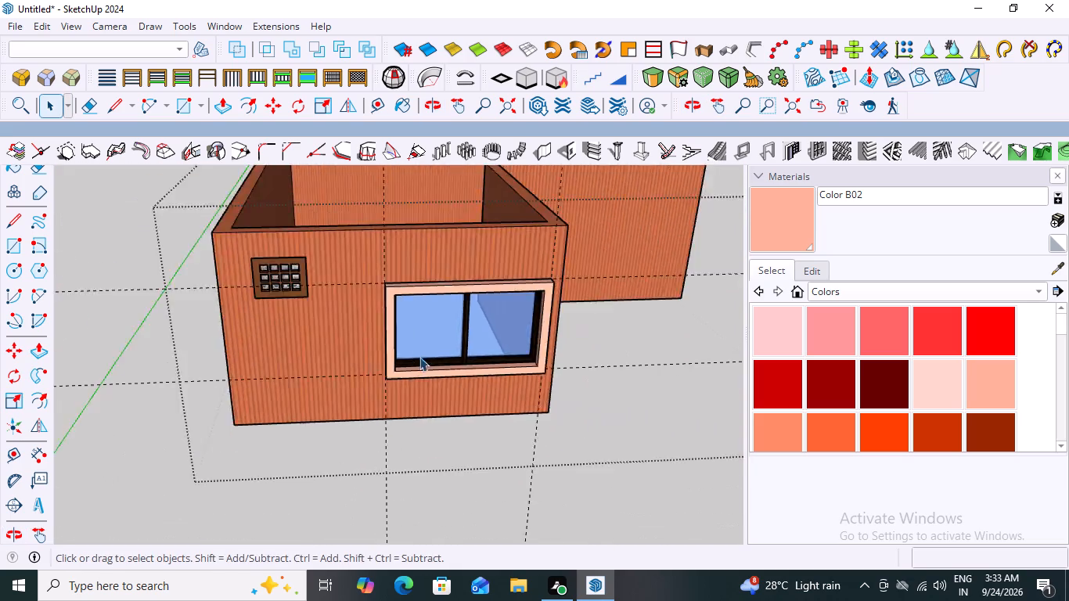
{"action": "scroll", "coordinate": [419, 357], "scroll_direction": "down", "scroll_amount": 6}
{"action": "middle_click_drag", "start_coordinate": [492, 308], "coordinate": [483, 224]}
{"action": "scroll", "coordinate": [452, 230], "scroll_direction": "up", "scroll_amount": 10}
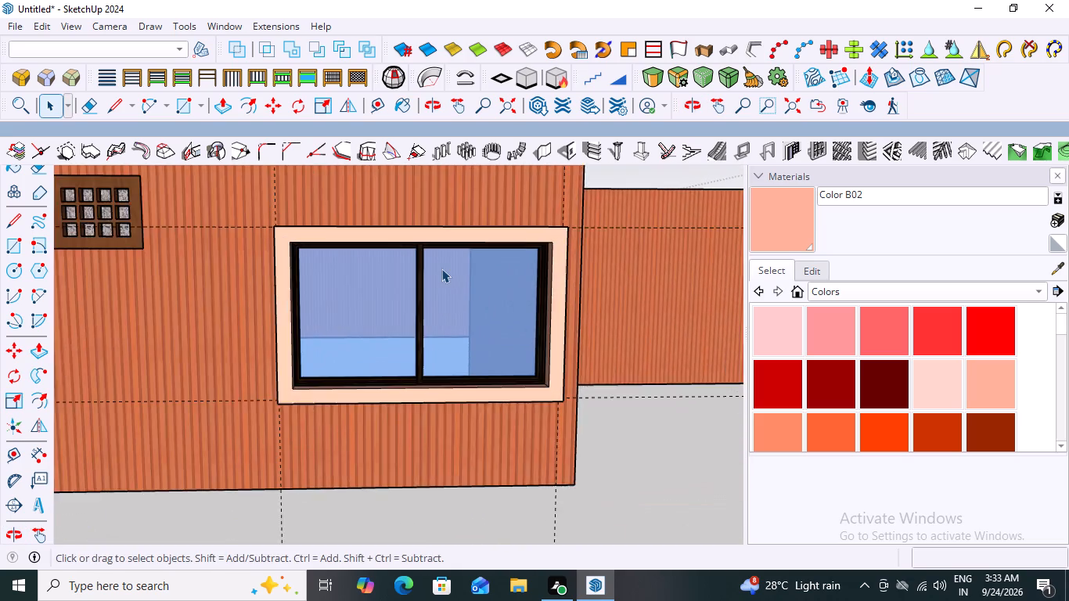
{"action": "scroll", "coordinate": [441, 268], "scroll_direction": "up", "scroll_amount": 2}
{"action": "scroll", "coordinate": [398, 284], "scroll_direction": "down", "scroll_amount": 4}
{"action": "middle_click_drag", "start_coordinate": [377, 305], "coordinate": [646, 432]}
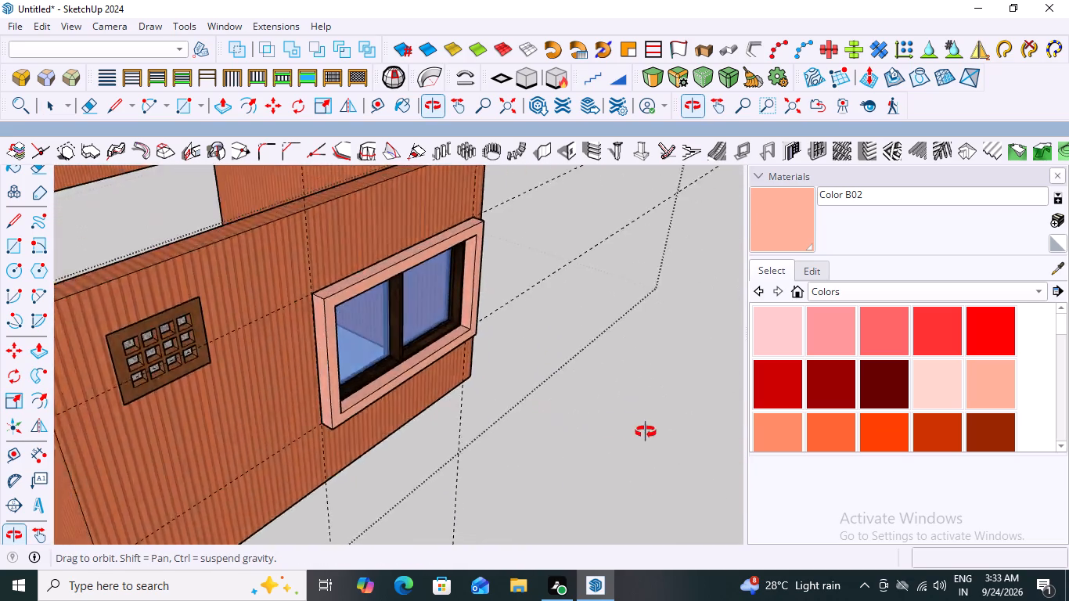
{"action": "middle_click_drag", "start_coordinate": [646, 432], "coordinate": [578, 463]}
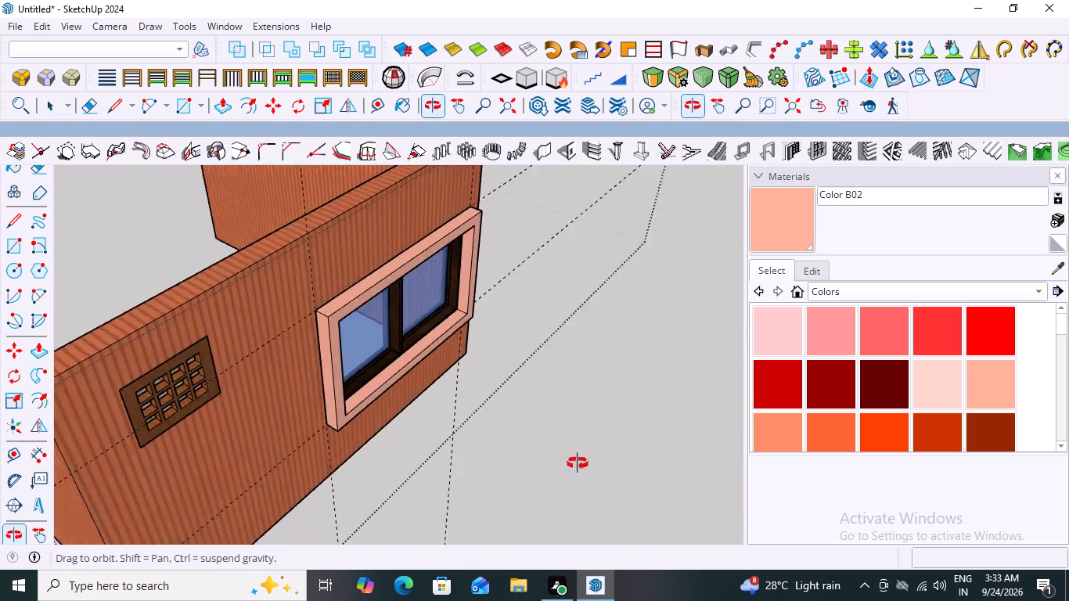
{"action": "middle_click_drag", "start_coordinate": [578, 463], "coordinate": [221, 413]}
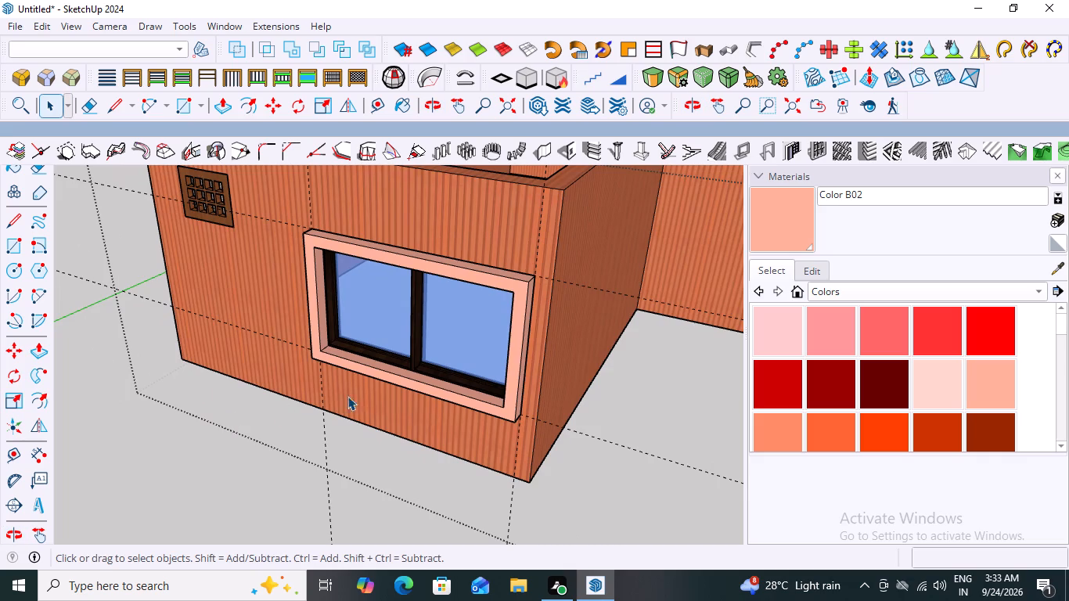
{"action": "scroll", "coordinate": [424, 387], "scroll_direction": "down", "scroll_amount": 7}
{"action": "middle_click_drag", "start_coordinate": [478, 453], "coordinate": [627, 419]}
{"action": "scroll", "coordinate": [530, 332], "scroll_direction": "up", "scroll_amount": 7}
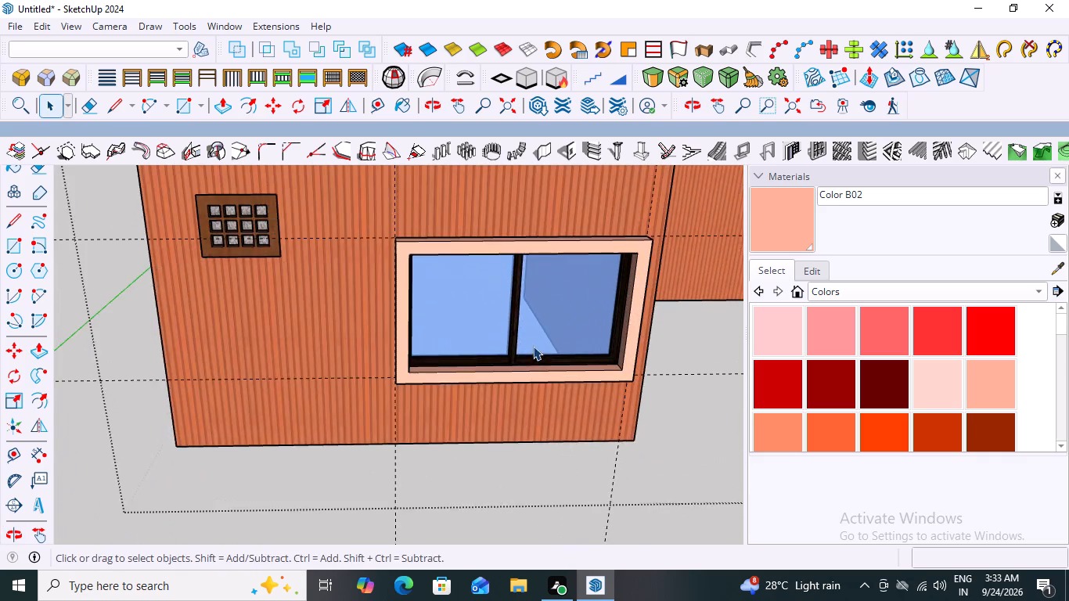
{"action": "scroll", "coordinate": [533, 346], "scroll_direction": "up", "scroll_amount": 3}
{"action": "scroll", "coordinate": [479, 328], "scroll_direction": "down", "scroll_amount": 15}
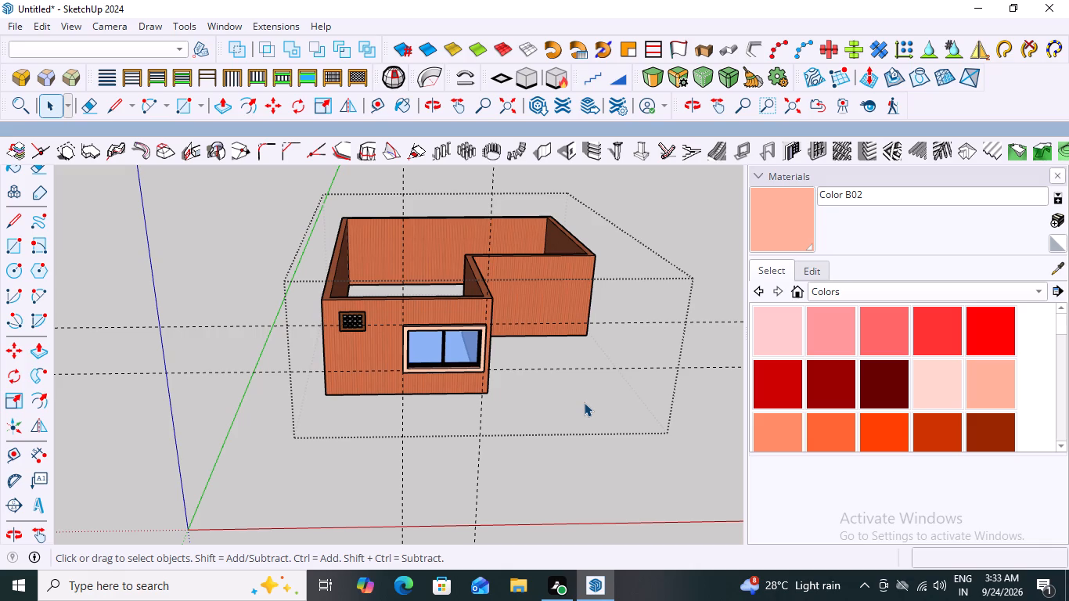
{"action": "middle_click_drag", "start_coordinate": [532, 345], "coordinate": [535, 293]}
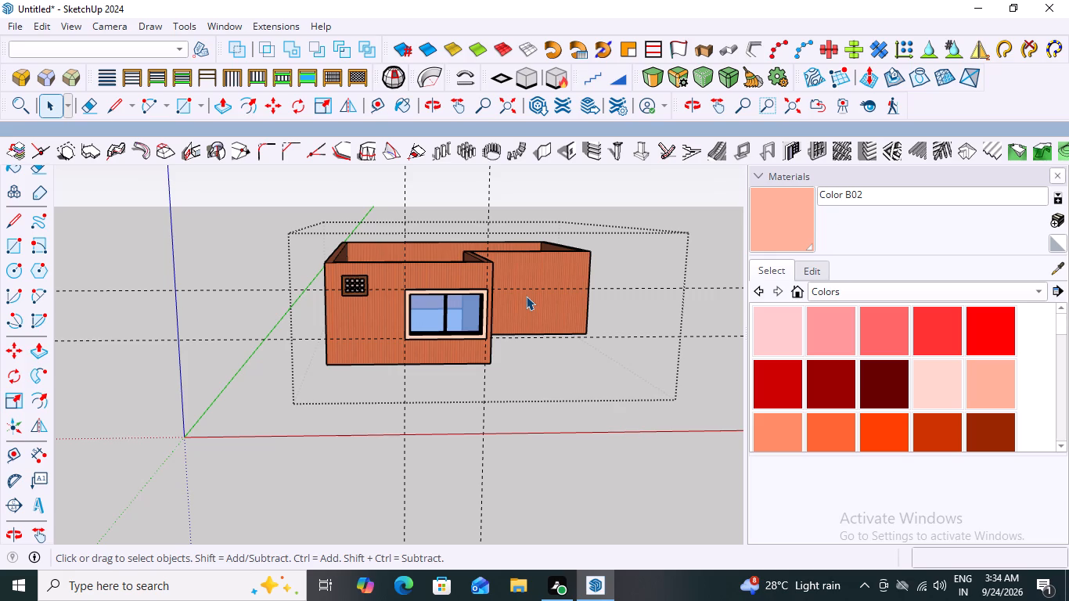
Hide the default tray to widen the modelling area.
{"action": "left_click", "coordinate": [232, 27]}
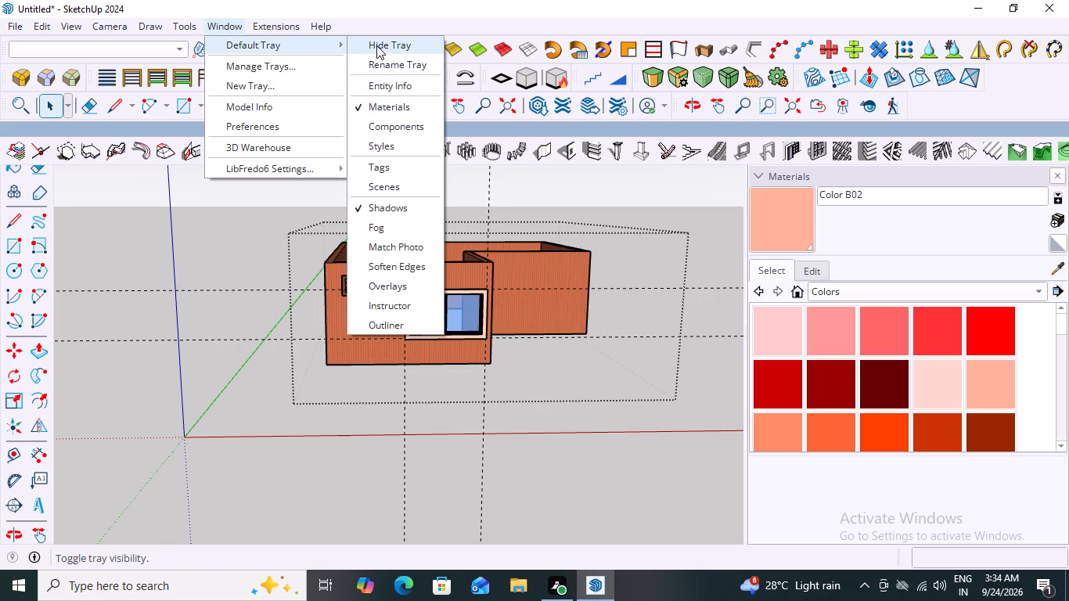
{"action": "left_click", "coordinate": [376, 45]}
Close the building group and delete all dashed guide lines from the model.
{"action": "scroll", "coordinate": [315, 279], "scroll_direction": "down", "scroll_amount": 3}
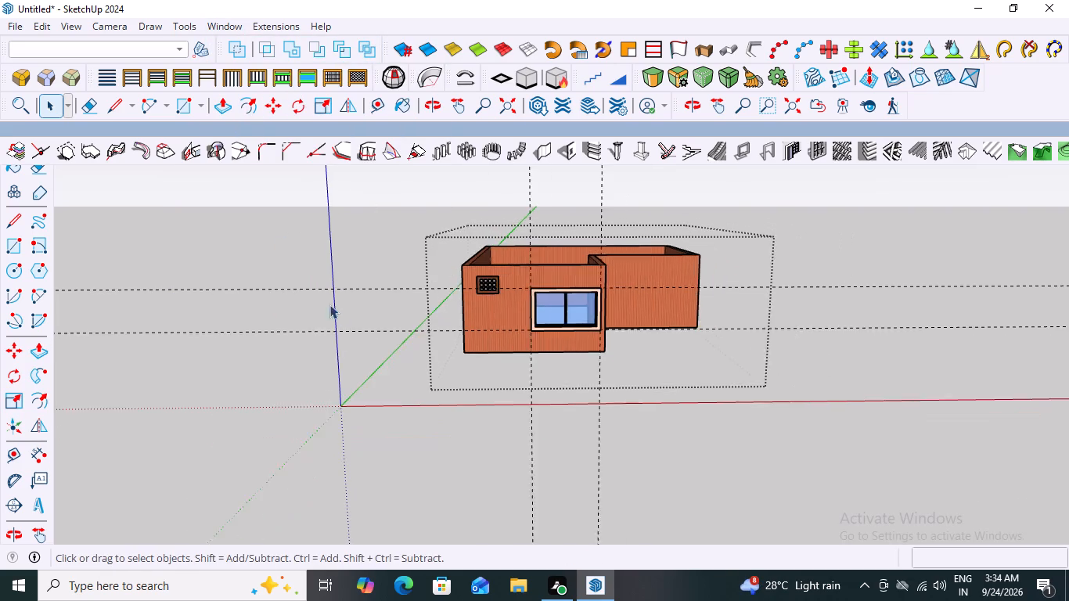
{"action": "scroll", "coordinate": [471, 224], "scroll_direction": "up", "scroll_amount": 3}
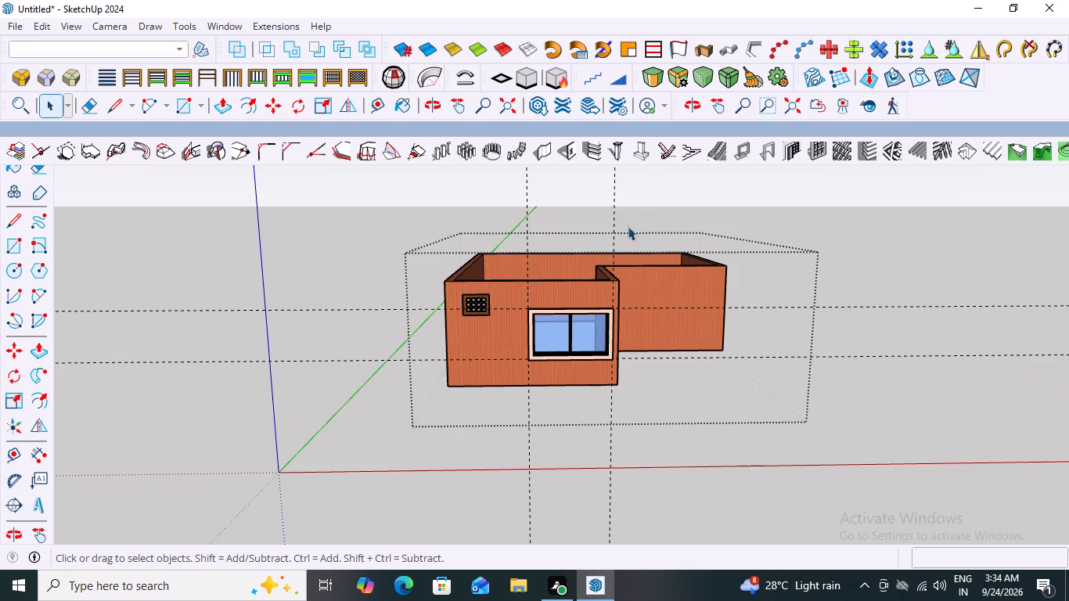
{"action": "left_click", "coordinate": [797, 212]}
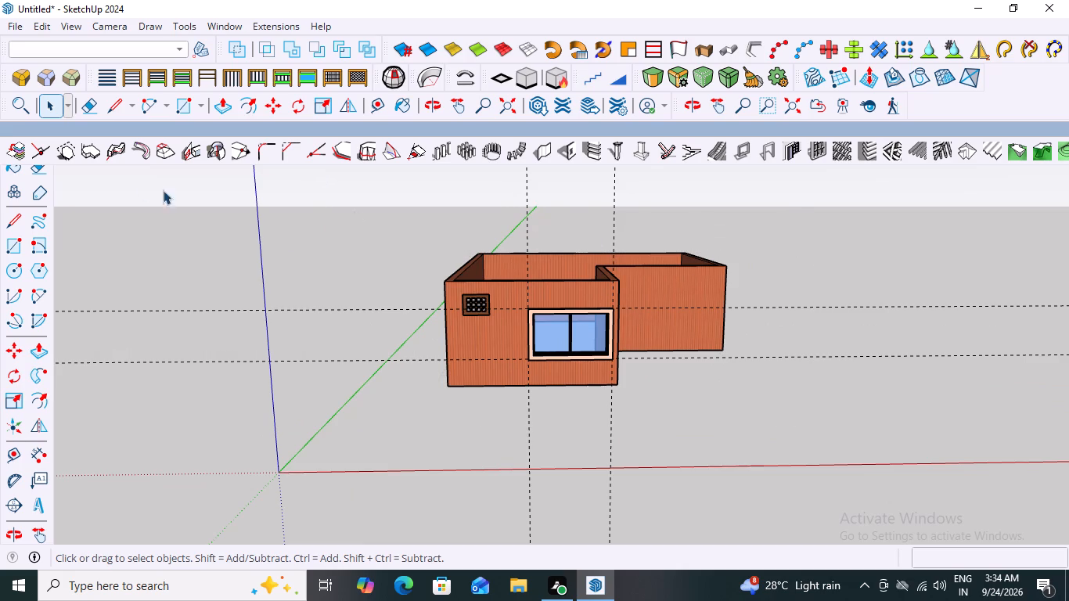
{"action": "left_click", "coordinate": [49, 23]}
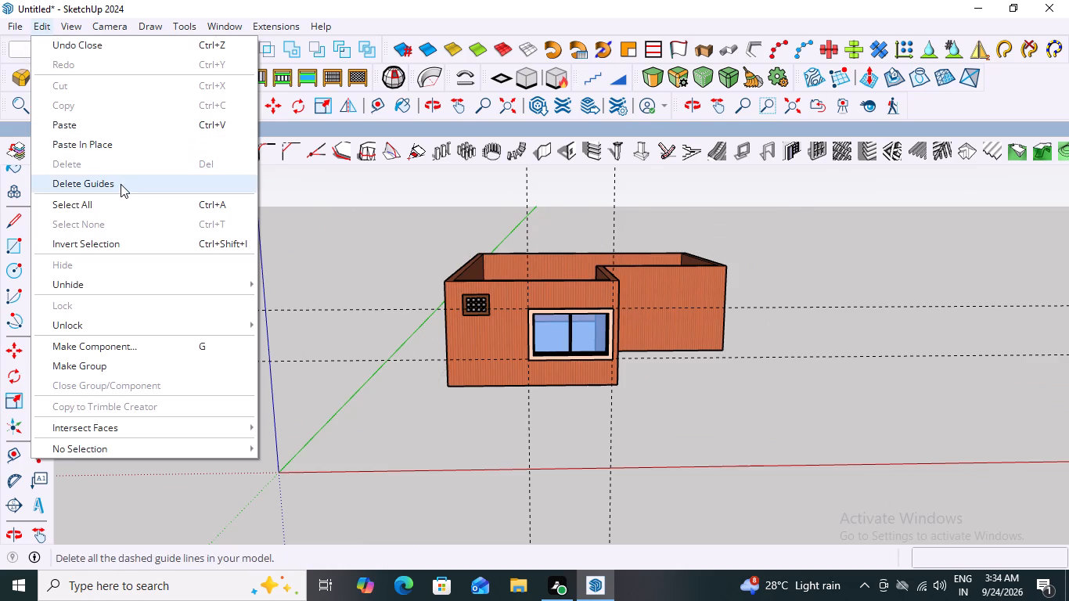
{"action": "left_click", "coordinate": [121, 184]}
Examine the building without guides from several sides, checking the window, vent and Beadboard walls.
{"action": "scroll", "coordinate": [498, 371], "scroll_direction": "down", "scroll_amount": 2}
{"action": "middle_click_drag", "start_coordinate": [532, 373], "coordinate": [413, 367]}
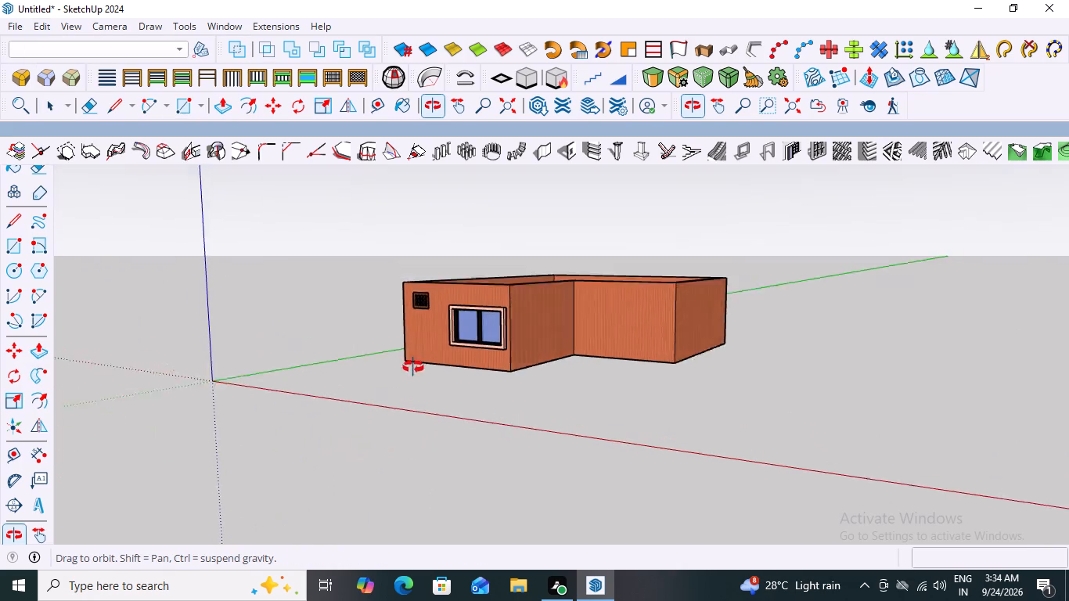
{"action": "middle_click_drag", "start_coordinate": [413, 367], "coordinate": [617, 383]}
{"action": "scroll", "coordinate": [578, 317], "scroll_direction": "up", "scroll_amount": 10}
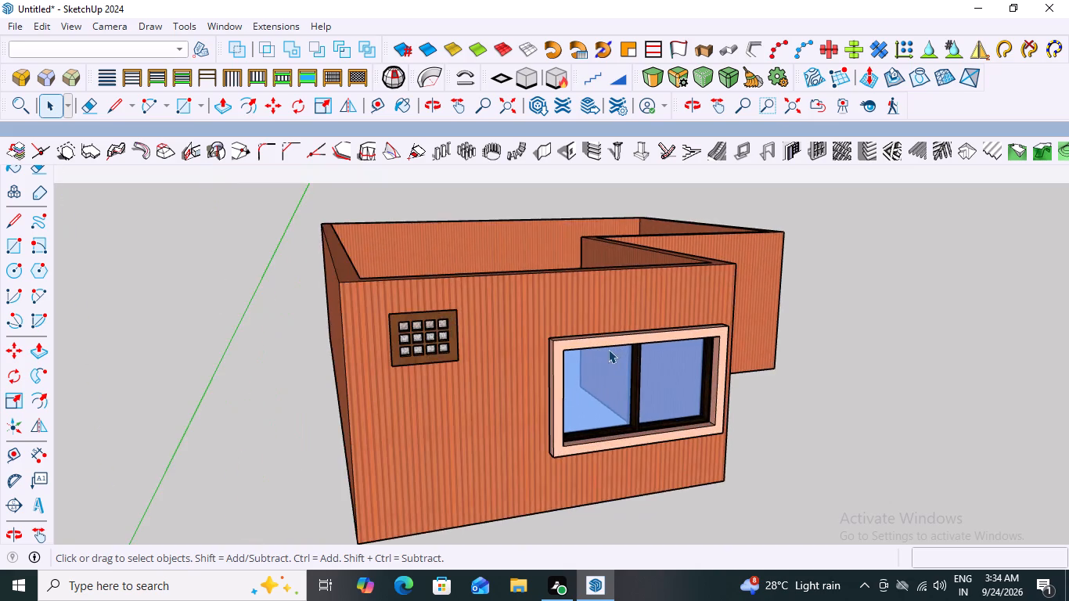
{"action": "scroll", "coordinate": [574, 341], "scroll_direction": "up", "scroll_amount": 6}
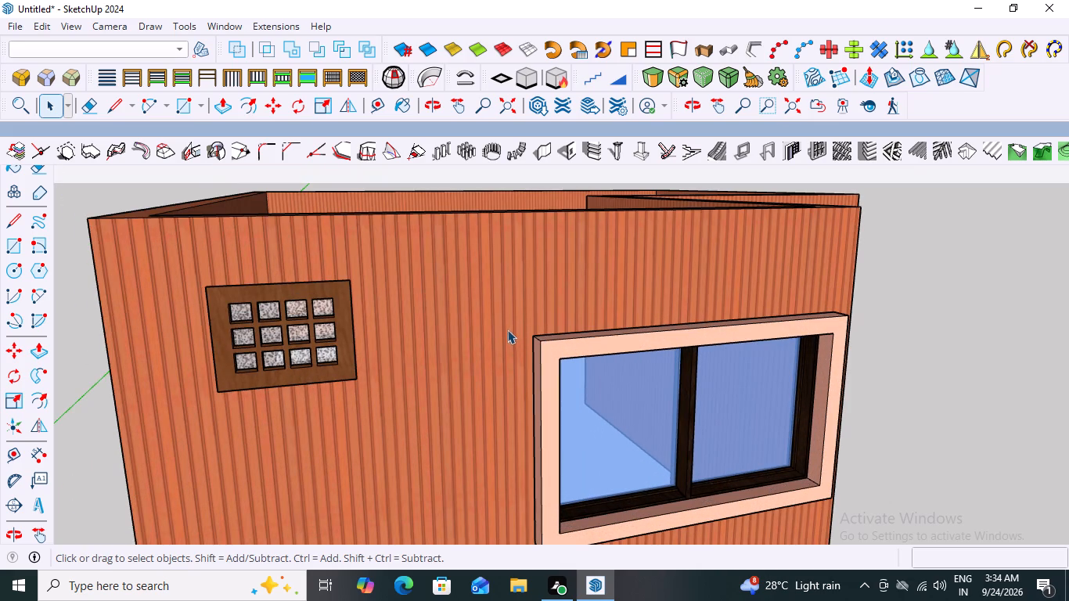
{"action": "scroll", "coordinate": [481, 315], "scroll_direction": "down", "scroll_amount": 4}
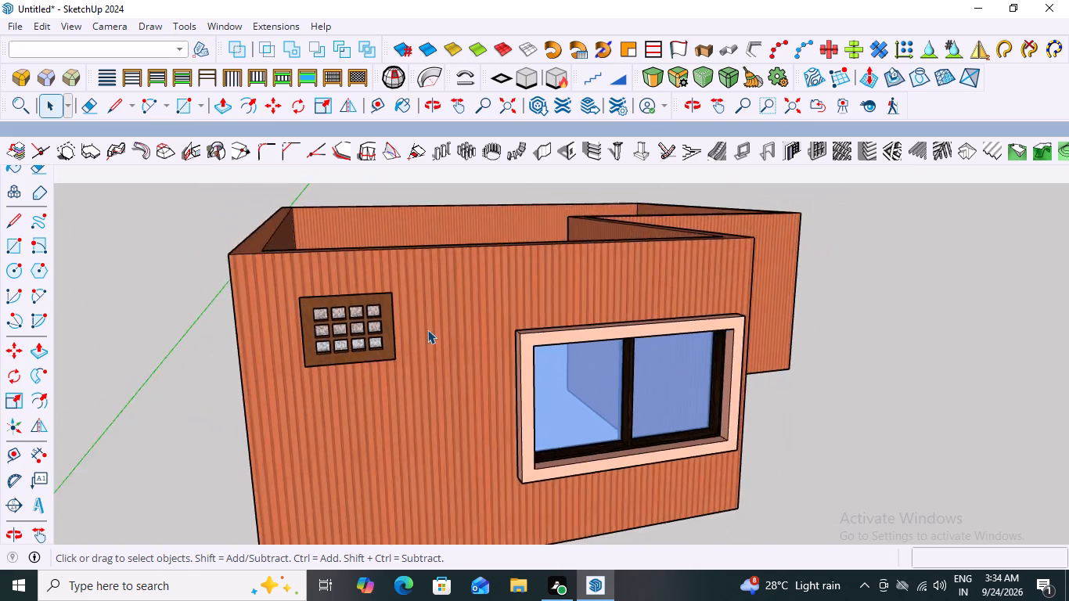
{"action": "scroll", "coordinate": [427, 329], "scroll_direction": "down", "scroll_amount": 5}
{"action": "scroll", "coordinate": [607, 369], "scroll_direction": "down", "scroll_amount": 6}
{"action": "middle_click_drag", "start_coordinate": [634, 387], "coordinate": [473, 380]}
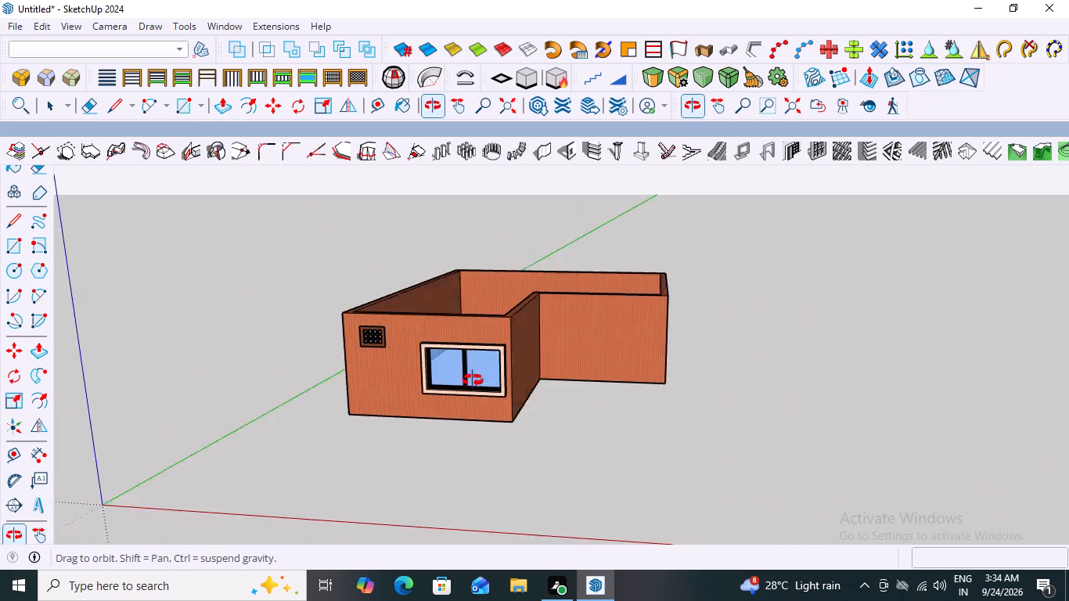
{"action": "middle_click_drag", "start_coordinate": [473, 380], "coordinate": [427, 421]}
{"action": "scroll", "coordinate": [450, 376], "scroll_direction": "up", "scroll_amount": 8}
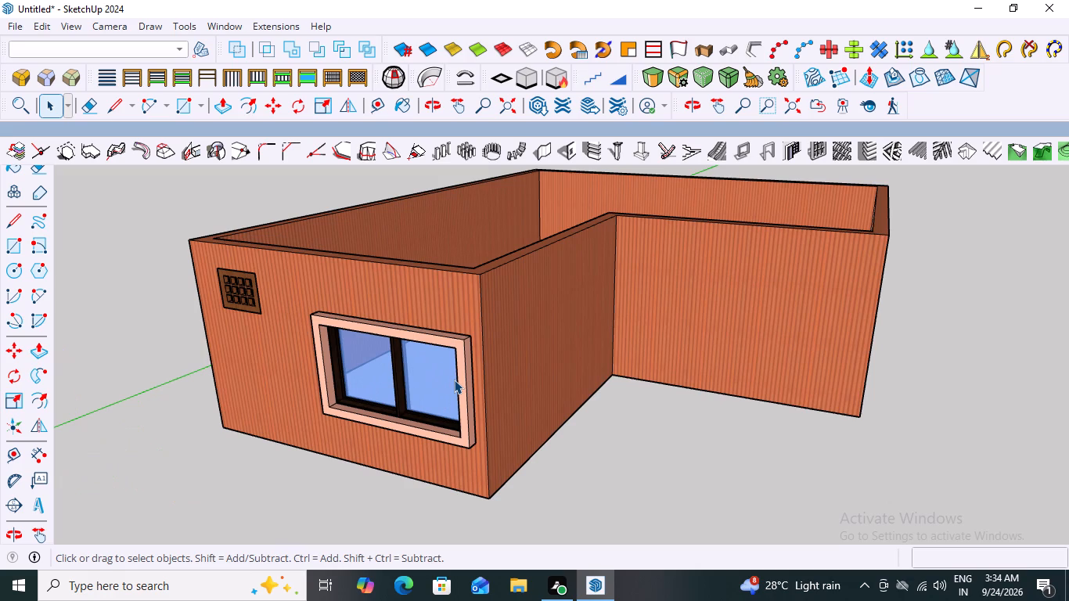
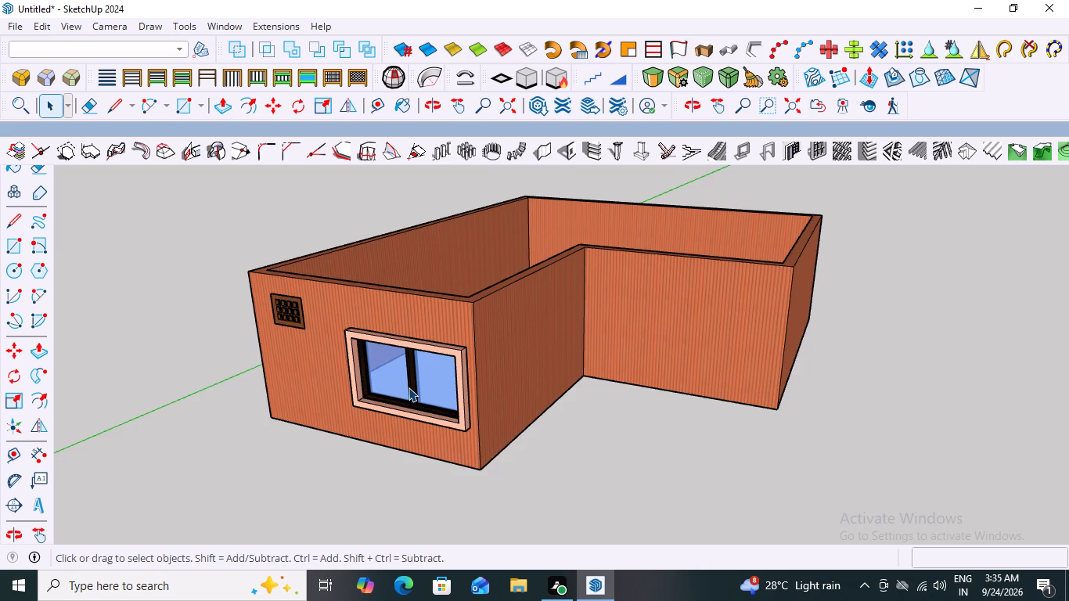
Examine the building's window, vent and recessed wall from several angles, near and far.
{"action": "scroll", "coordinate": [495, 273], "scroll_direction": "down", "scroll_amount": 4}
{"action": "middle_click_drag", "start_coordinate": [589, 394], "coordinate": [707, 401]}
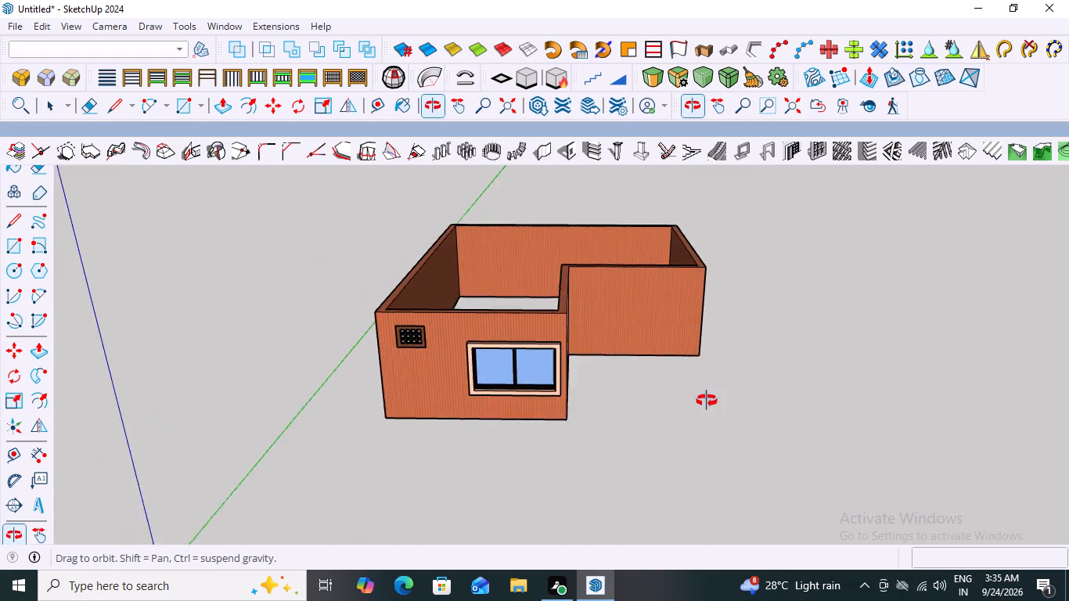
{"action": "middle_click_drag", "start_coordinate": [707, 401], "coordinate": [707, 401]}
{"action": "scroll", "coordinate": [668, 340], "scroll_direction": "up", "scroll_amount": 3}
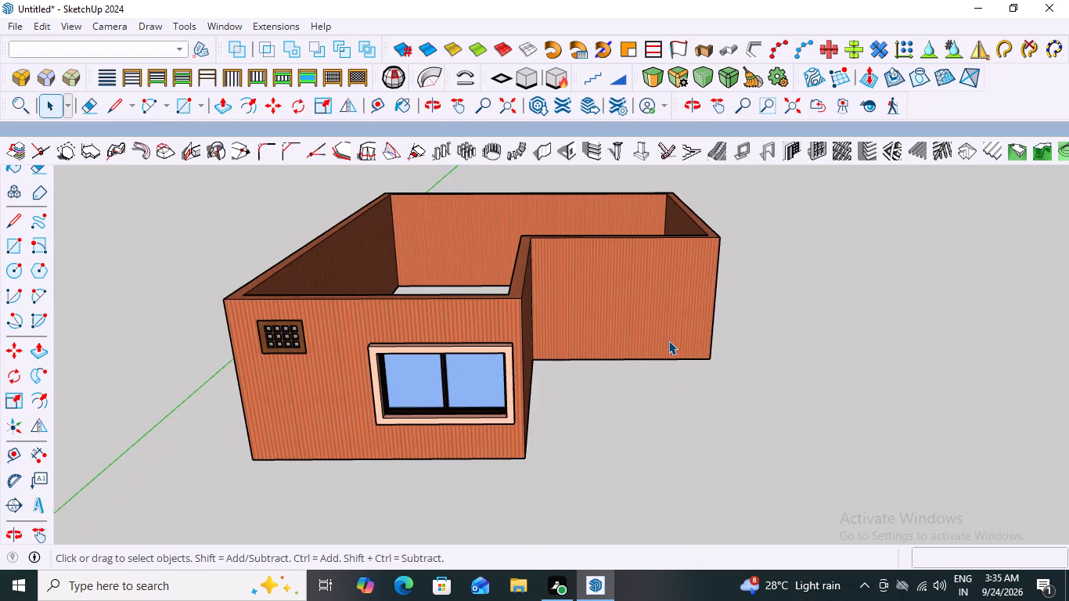
{"action": "middle_click_drag", "start_coordinate": [586, 319], "coordinate": [595, 262]}
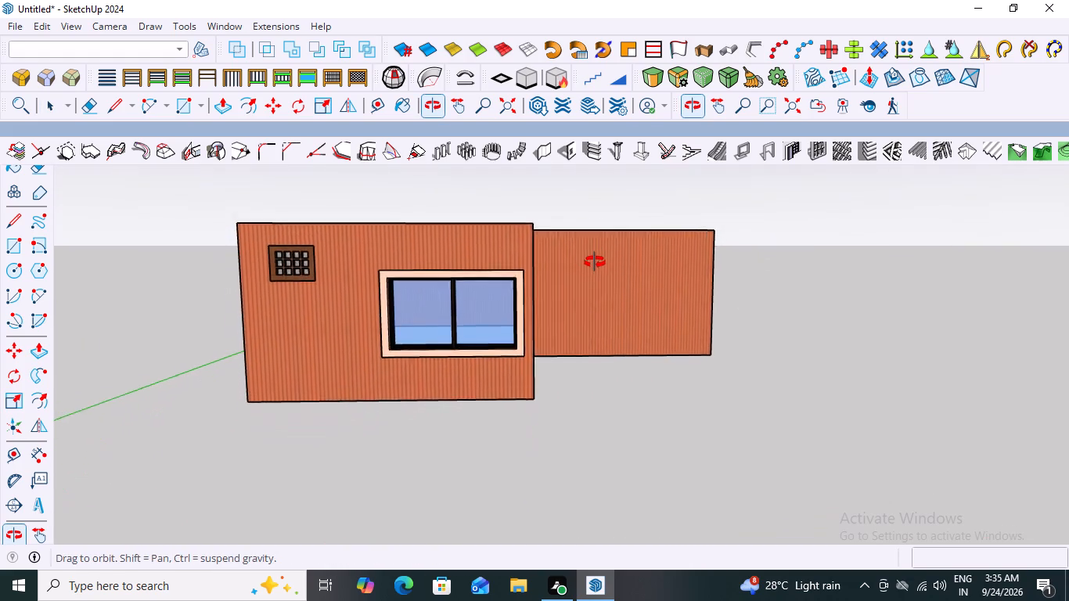
{"action": "middle_click_drag", "start_coordinate": [595, 262], "coordinate": [570, 271]}
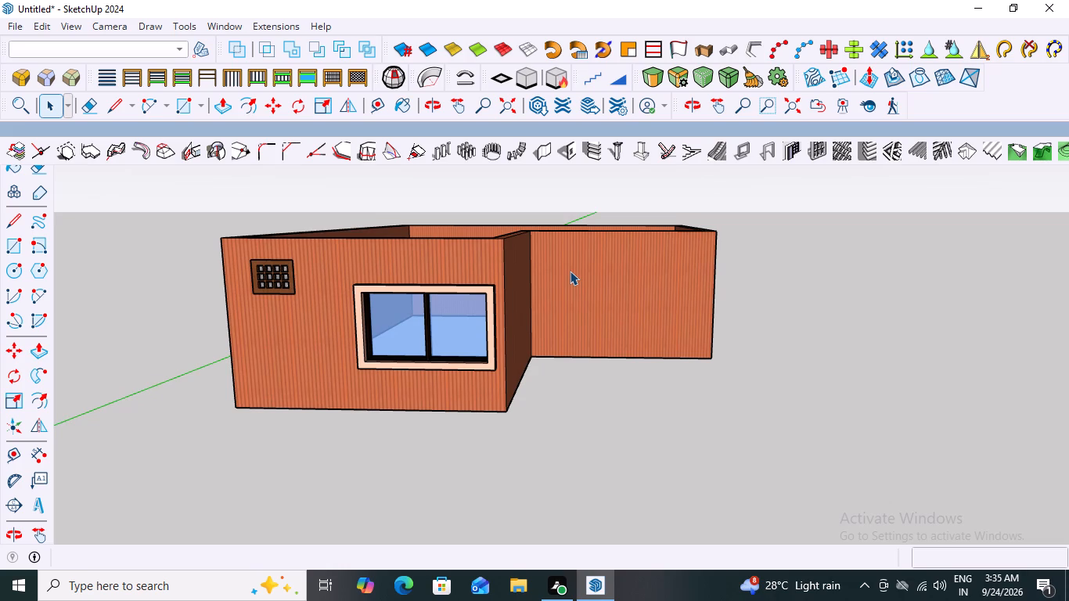
{"action": "scroll", "coordinate": [562, 319], "scroll_direction": "down", "scroll_amount": 2}
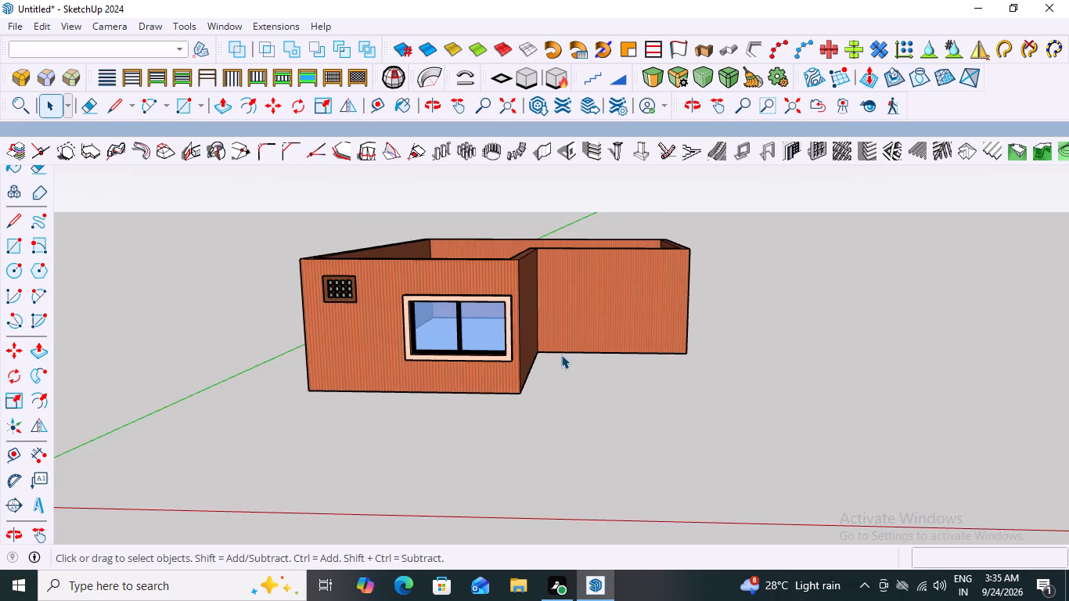
{"action": "middle_click_drag", "start_coordinate": [561, 354], "coordinate": [580, 365]}
{"action": "scroll", "coordinate": [576, 364], "scroll_direction": "up", "scroll_amount": 4}
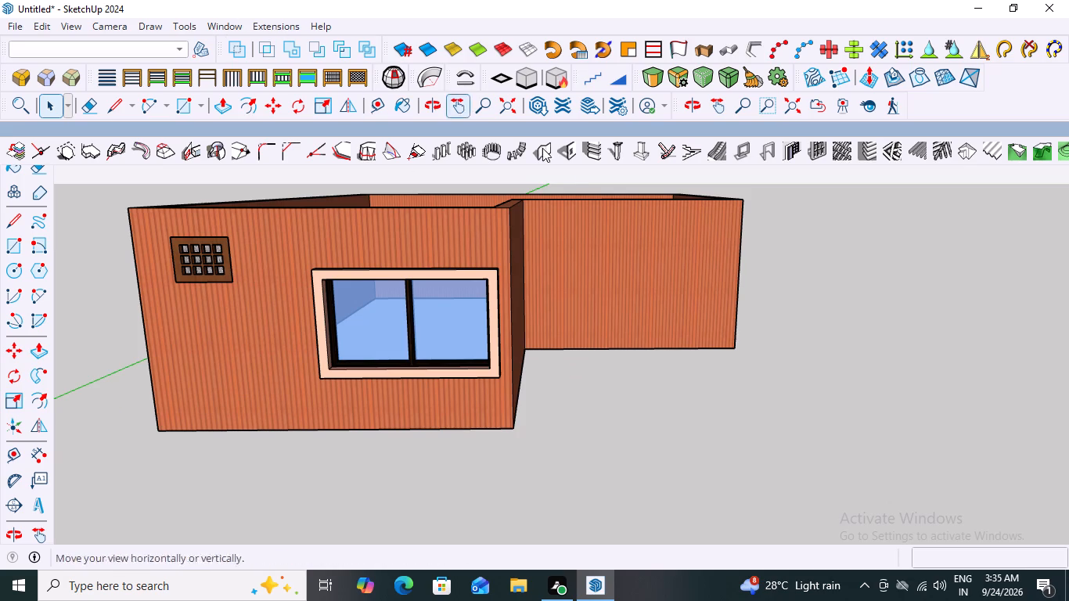
Open the building group and the wall group nested inside it for editing.
{"action": "left_click", "coordinate": [594, 243]}
{"action": "double_click", "coordinate": [599, 262]}
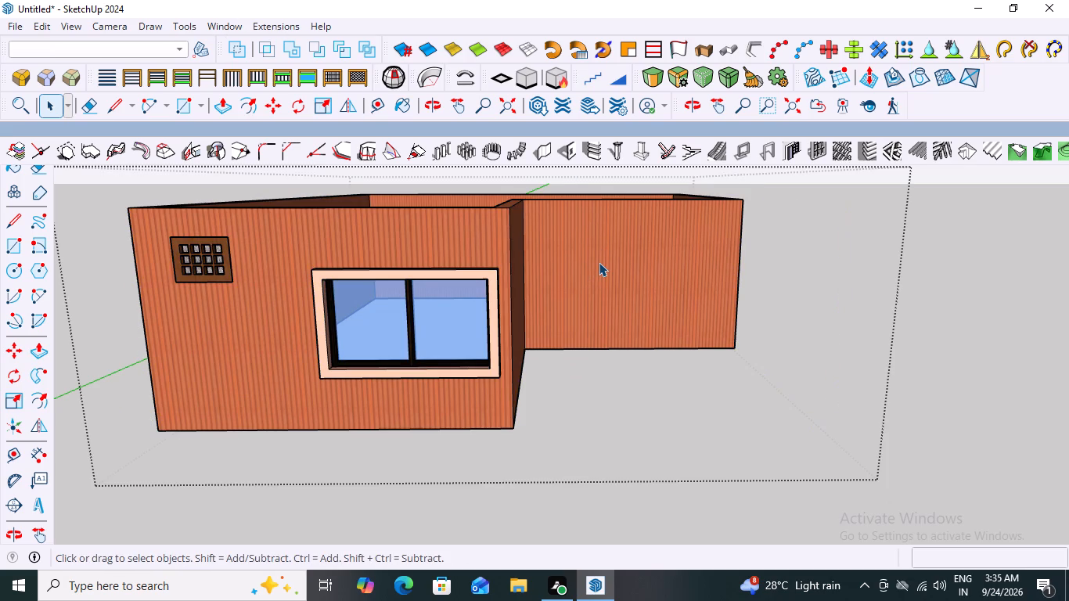
{"action": "left_click", "coordinate": [599, 262]}
{"action": "left_click", "coordinate": [603, 251]}
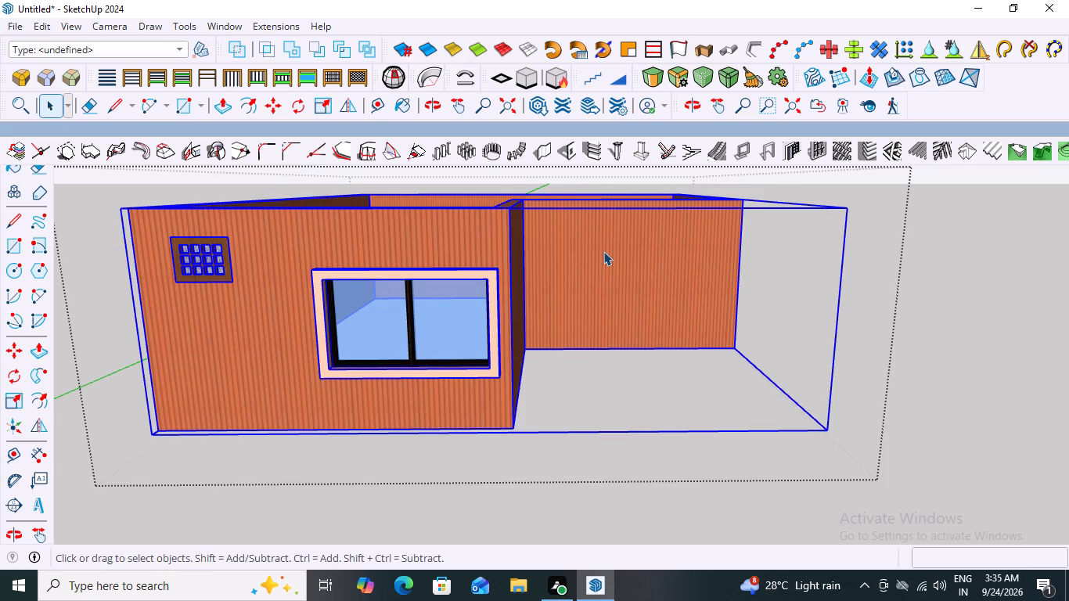
{"action": "double_click", "coordinate": [603, 251]}
{"action": "scroll", "coordinate": [608, 251], "scroll_direction": "up", "scroll_amount": 2}
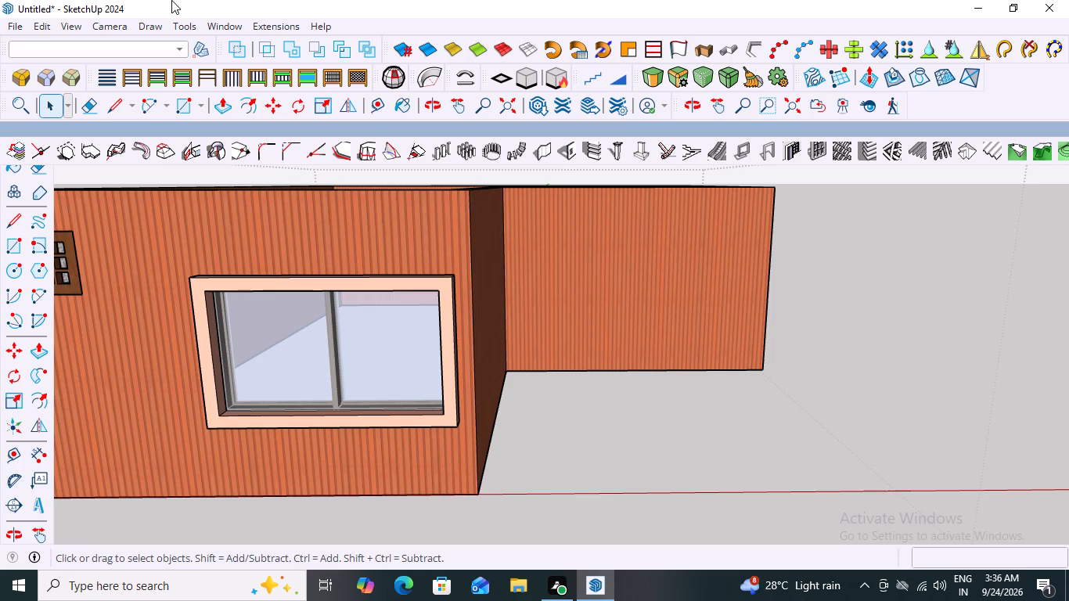
Set up a MajDoor Type A door, 82" high with a 3" floor gap and 0° angle, on the recessed wall beside the window.
{"action": "left_click", "coordinate": [220, 23]}
{"action": "left_click", "coordinate": [279, 27]}
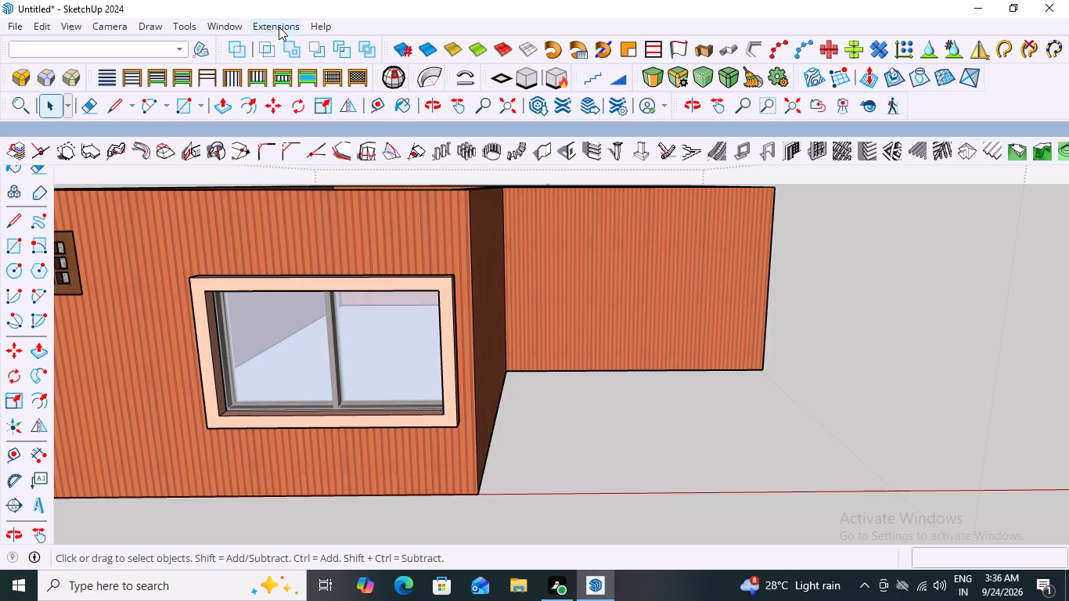
{"action": "left_click", "coordinate": [279, 27]}
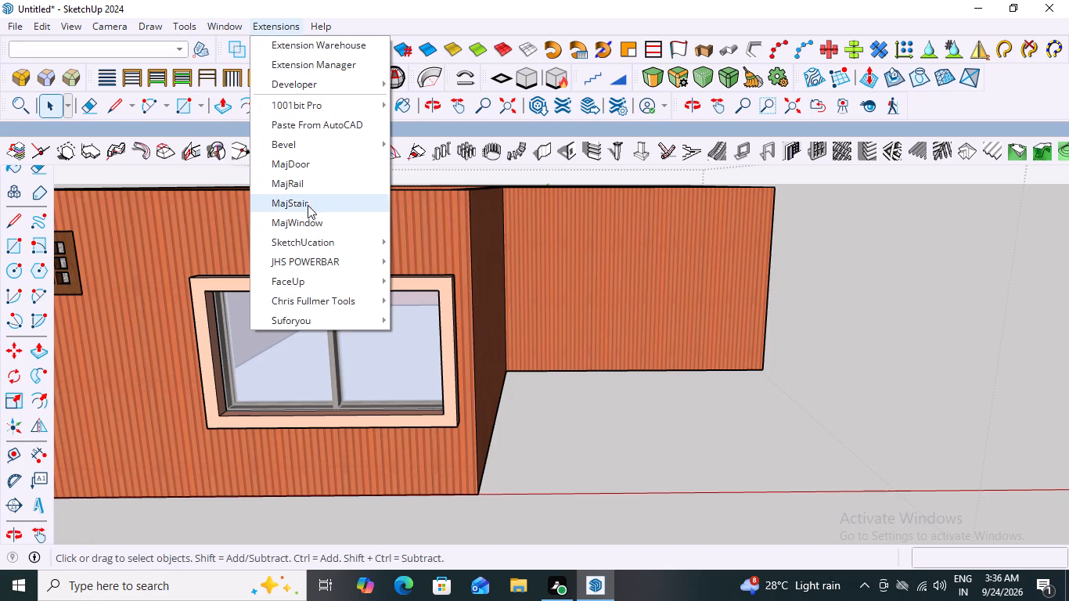
{"action": "left_click", "coordinate": [307, 166]}
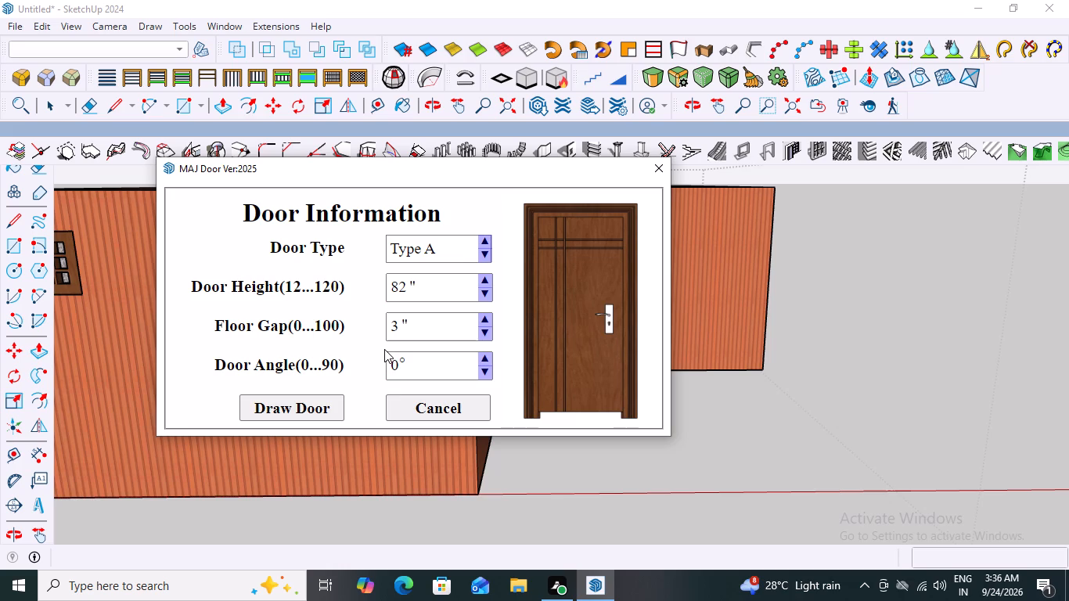
{"action": "left_click", "coordinate": [293, 411]}
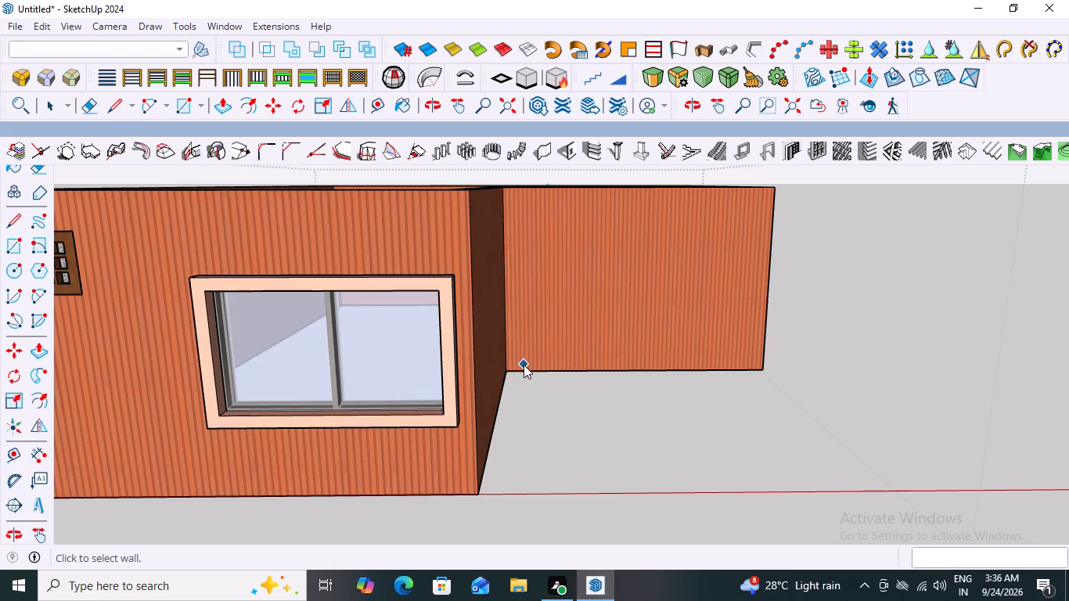
{"action": "scroll", "coordinate": [534, 371], "scroll_direction": "down", "scroll_amount": 2}
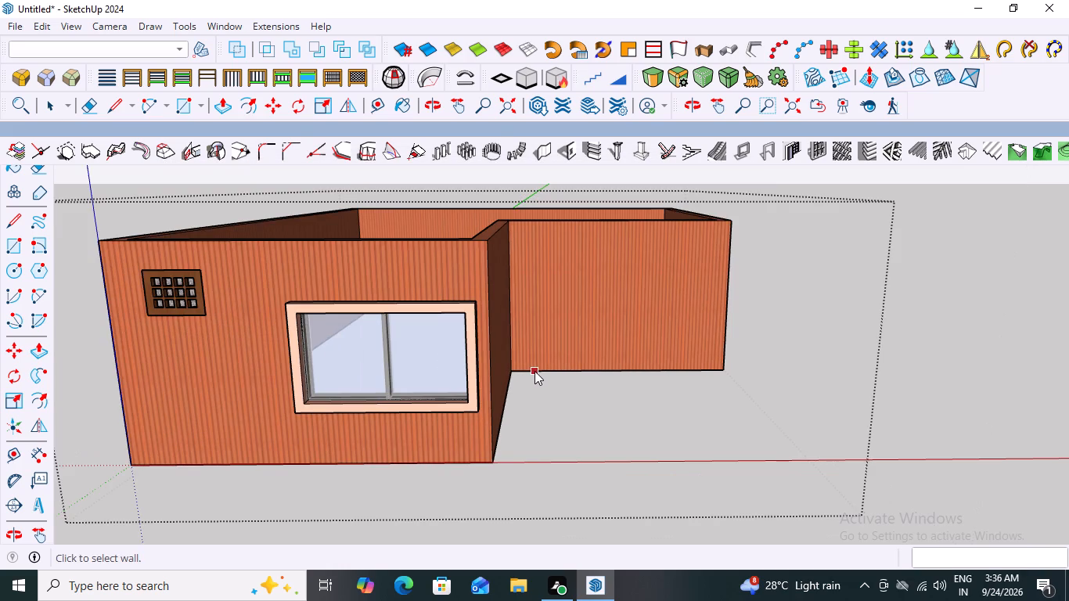
{"action": "scroll", "coordinate": [537, 367], "scroll_direction": "up", "scroll_amount": 10}
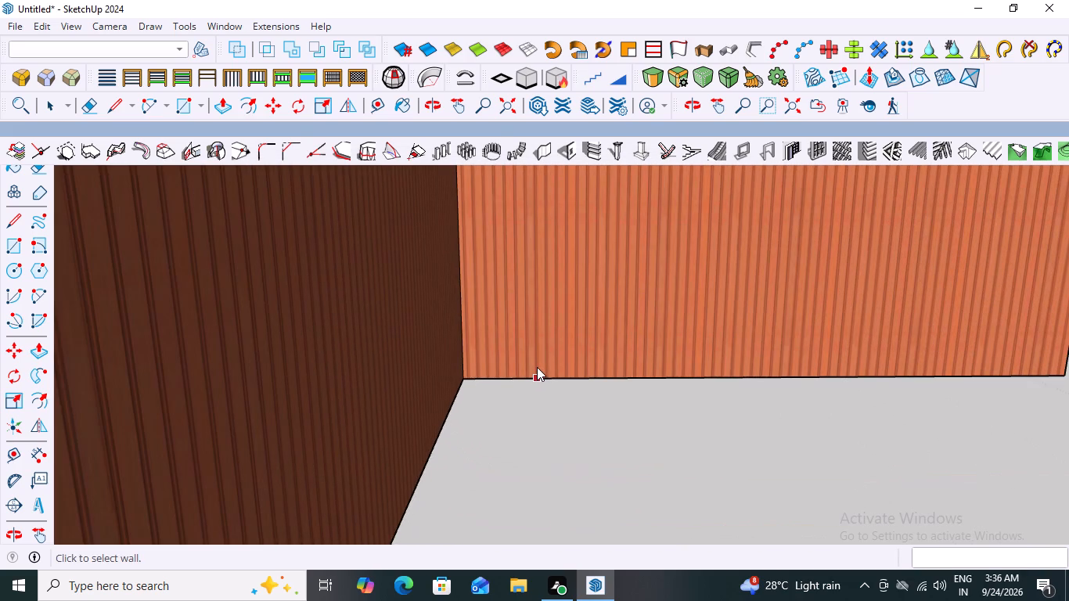
{"action": "scroll", "coordinate": [537, 367], "scroll_direction": "down", "scroll_amount": 7}
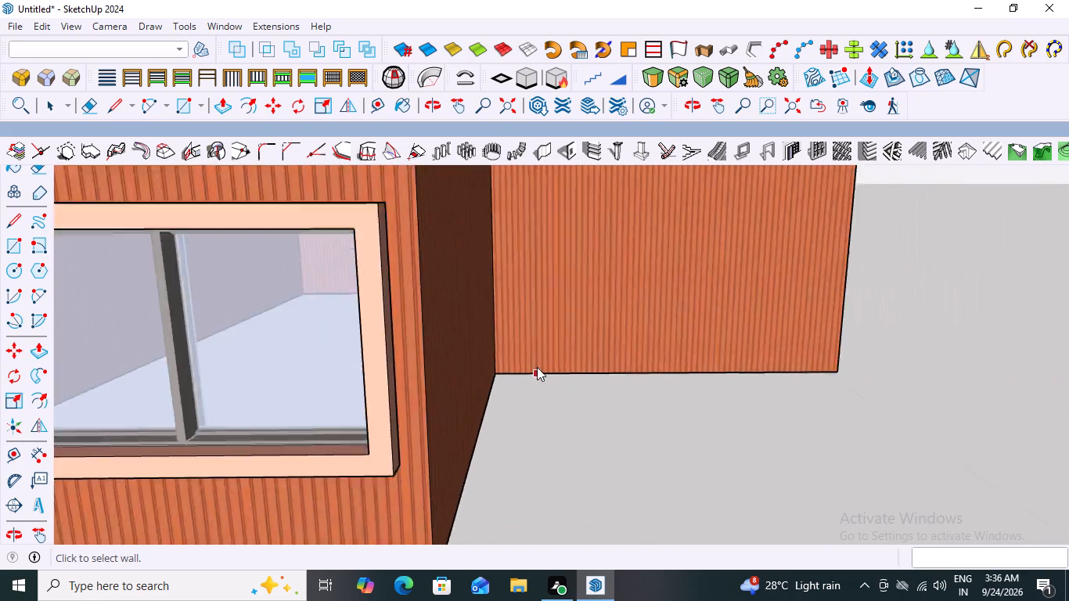
{"action": "scroll", "coordinate": [537, 367], "scroll_direction": "down", "scroll_amount": 5}
{"action": "scroll", "coordinate": [557, 372], "scroll_direction": "up", "scroll_amount": 10}
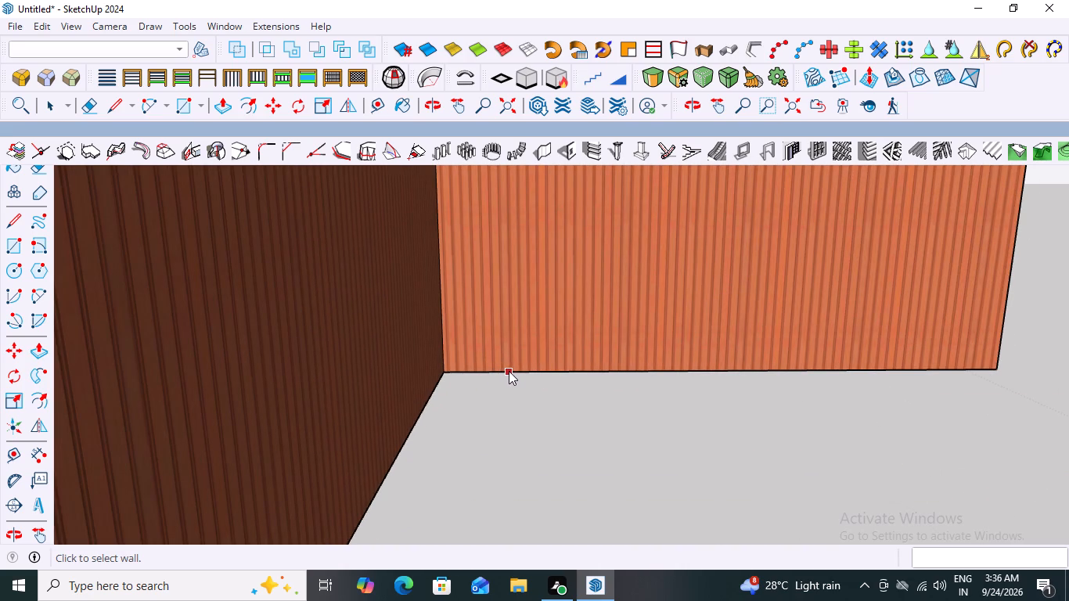
{"action": "left_click", "coordinate": [509, 371]}
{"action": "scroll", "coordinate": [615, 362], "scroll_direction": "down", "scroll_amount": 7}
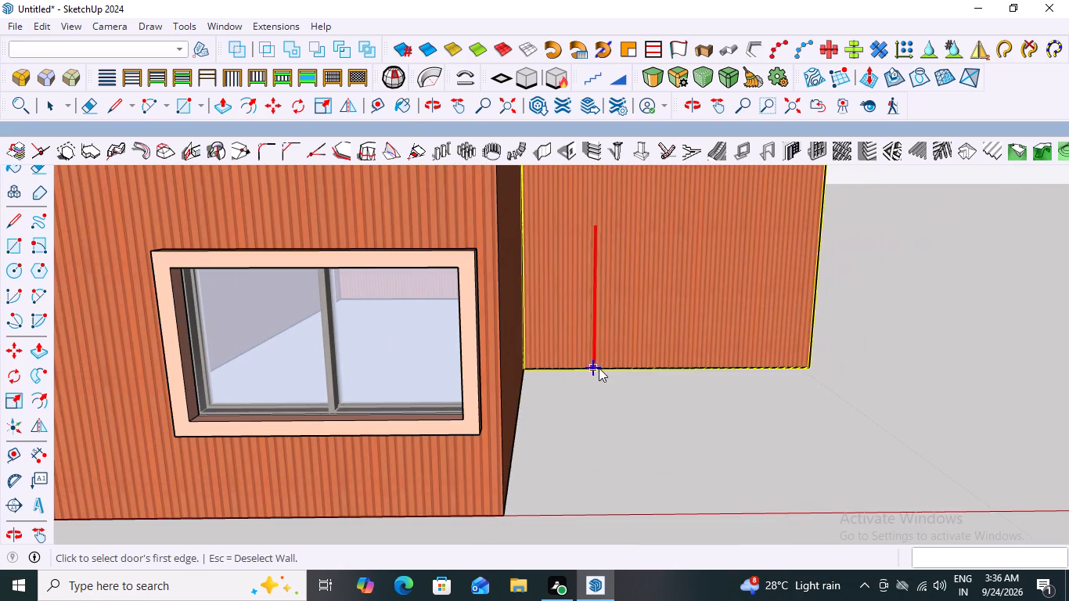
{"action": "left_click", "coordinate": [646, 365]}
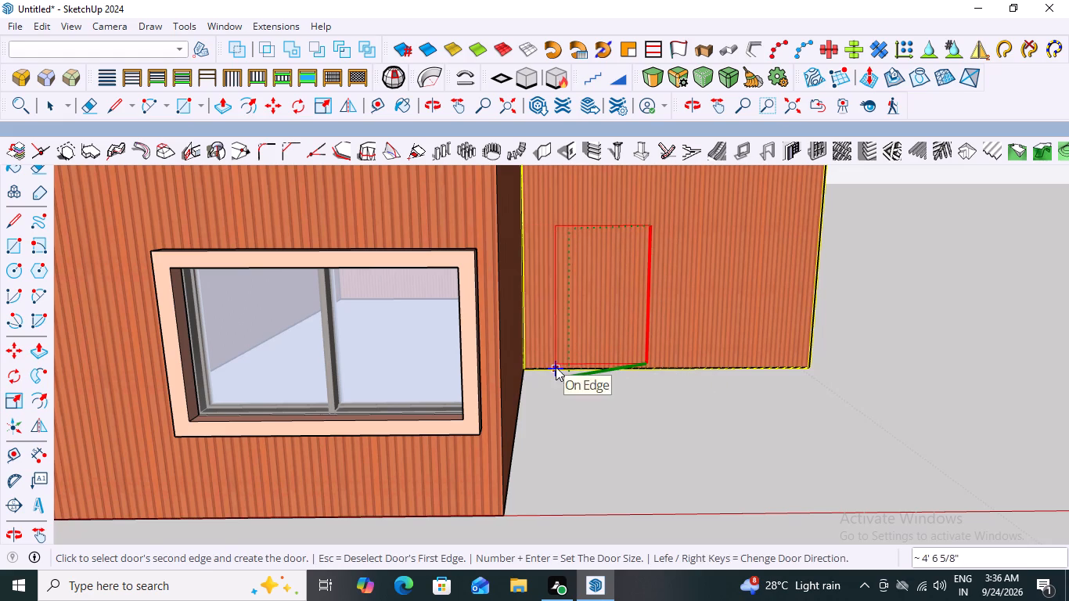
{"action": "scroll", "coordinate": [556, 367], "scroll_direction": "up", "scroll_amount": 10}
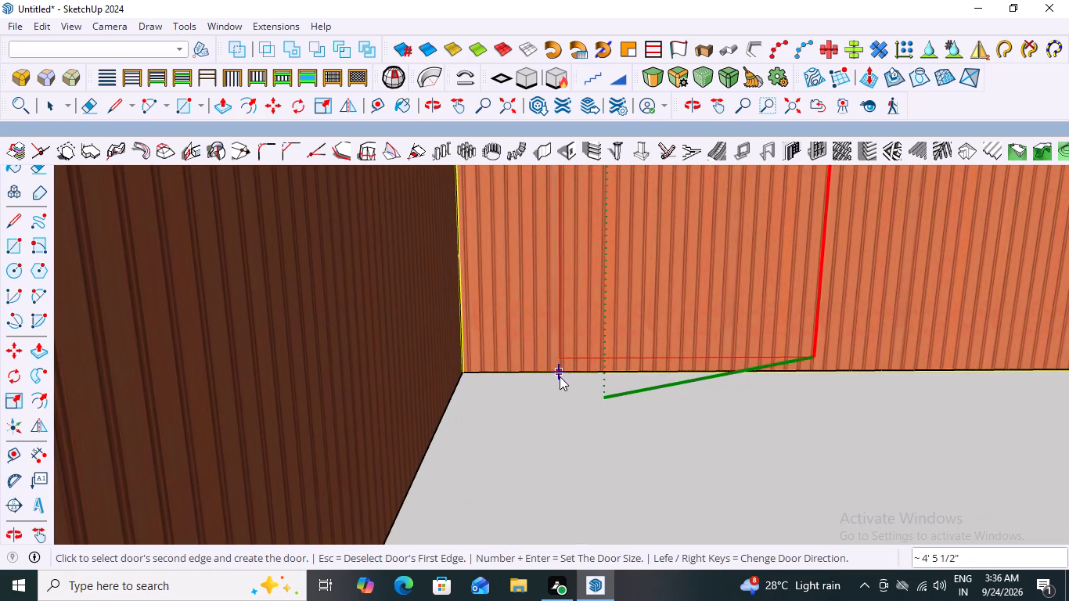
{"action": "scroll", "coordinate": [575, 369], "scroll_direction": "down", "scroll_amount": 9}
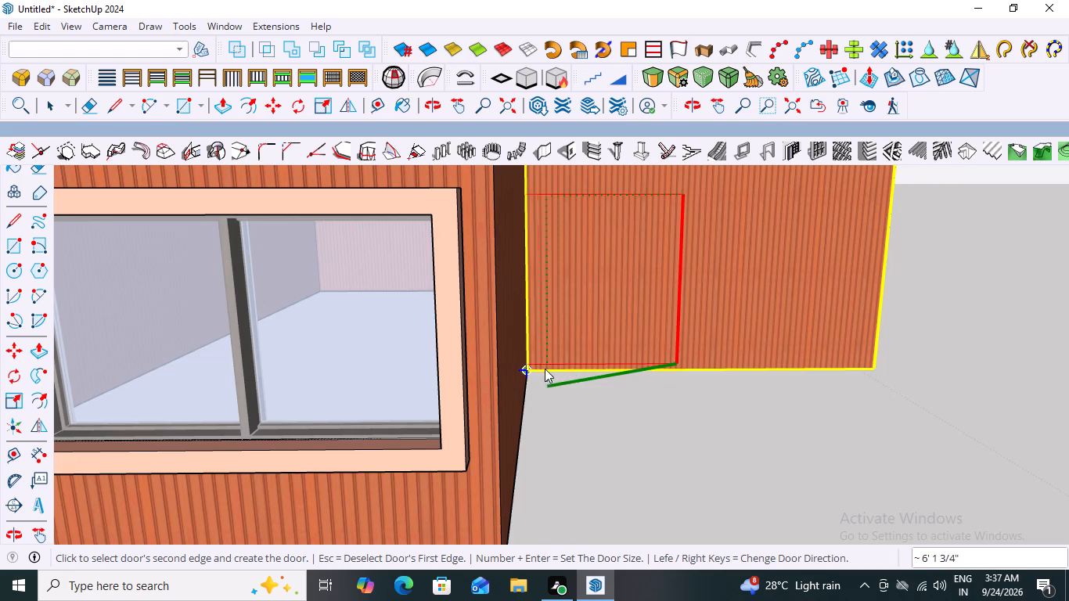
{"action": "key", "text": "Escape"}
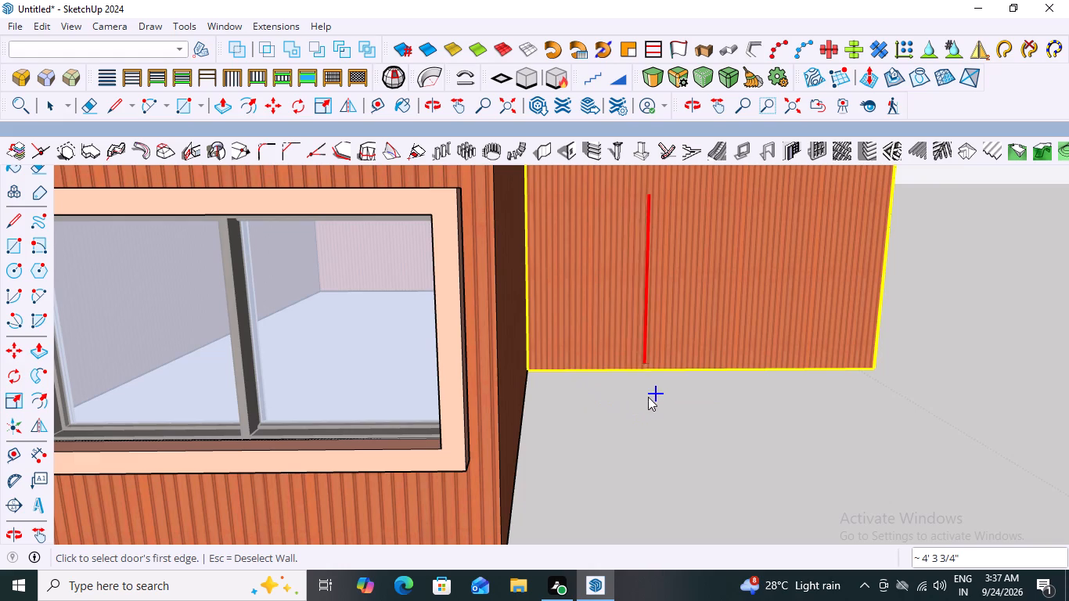
Place the door about 3' 10" wide on the recessed wall, a short distance from the inner corner.
{"action": "left_click", "coordinate": [568, 369]}
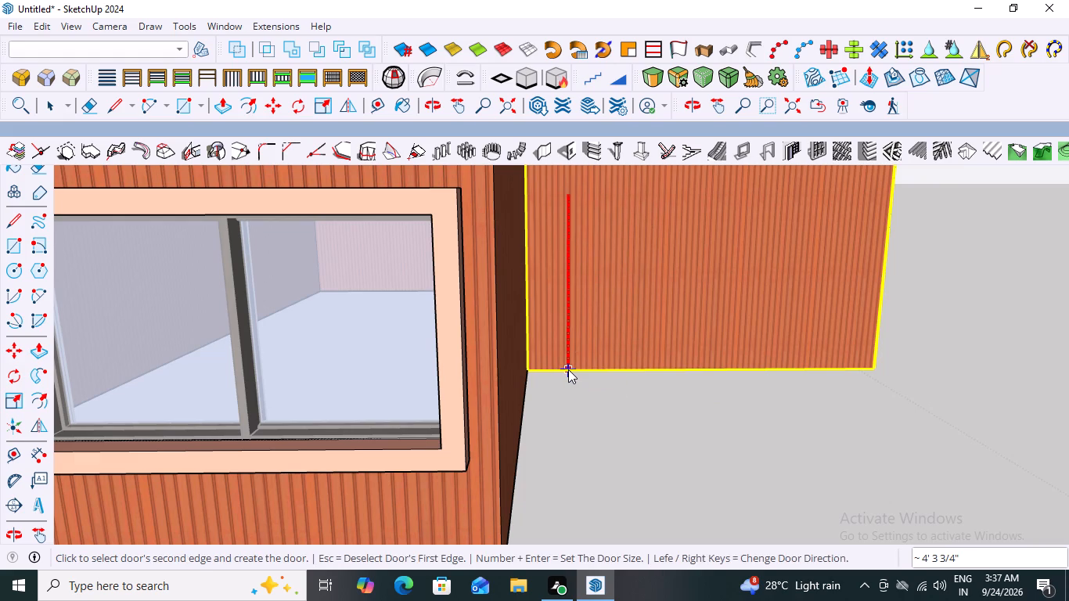
{"action": "left_click", "coordinate": [661, 369]}
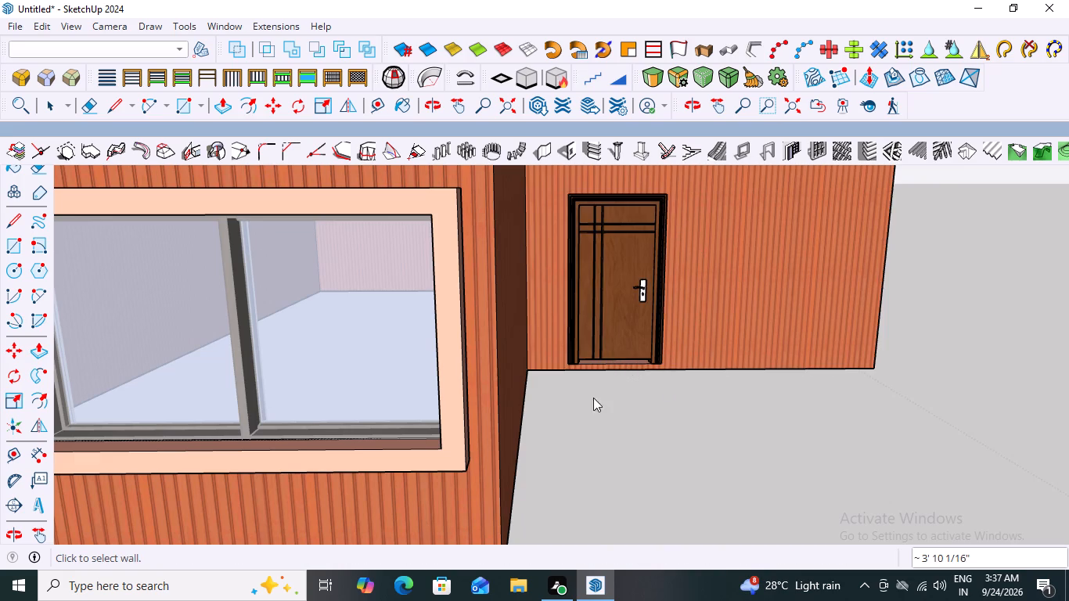
Leave the door tool and examine the door's bottom edge, frame and base of the wall from several angles.
{"action": "scroll", "coordinate": [595, 368], "scroll_direction": "up", "scroll_amount": 8}
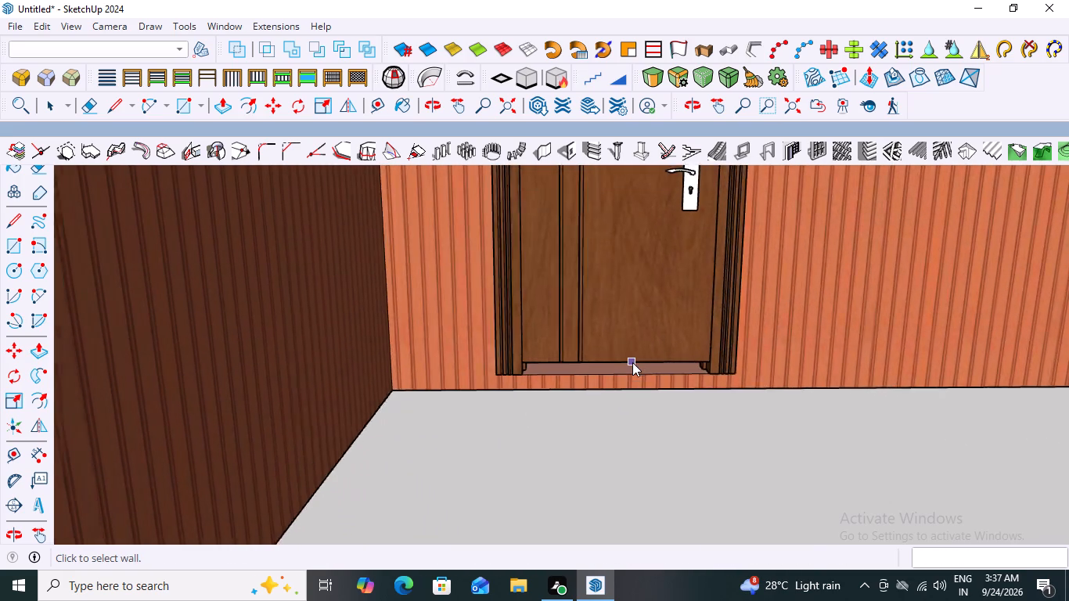
{"action": "scroll", "coordinate": [632, 362], "scroll_direction": "up", "scroll_amount": 4}
{"action": "scroll", "coordinate": [606, 376], "scroll_direction": "down", "scroll_amount": 8}
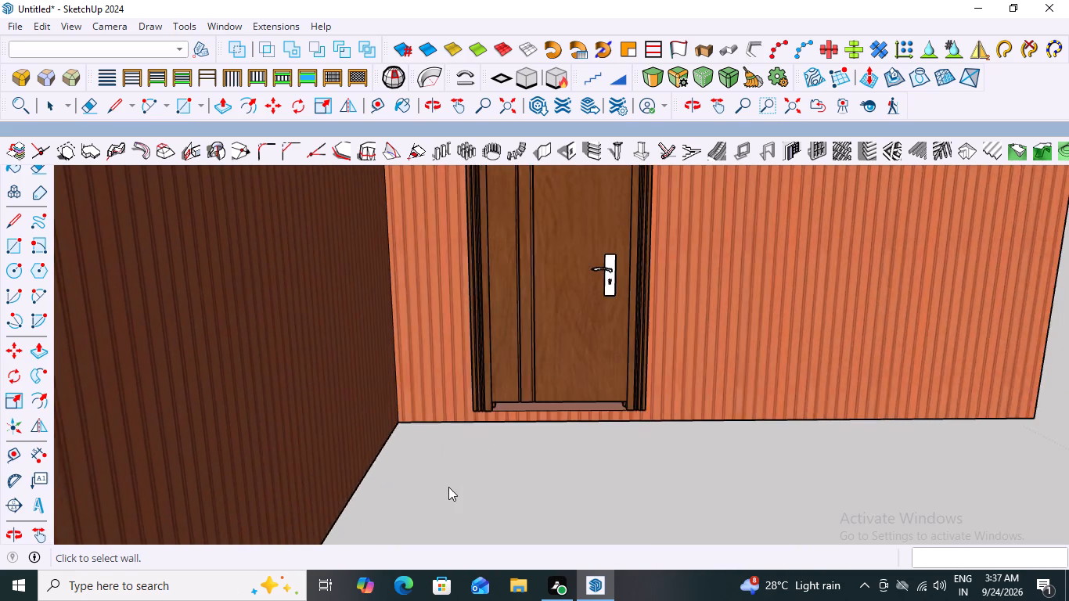
{"action": "scroll", "coordinate": [448, 487], "scroll_direction": "down", "scroll_amount": 9}
{"action": "middle_click_drag", "start_coordinate": [520, 477], "coordinate": [489, 465]}
{"action": "scroll", "coordinate": [466, 436], "scroll_direction": "up", "scroll_amount": 16}
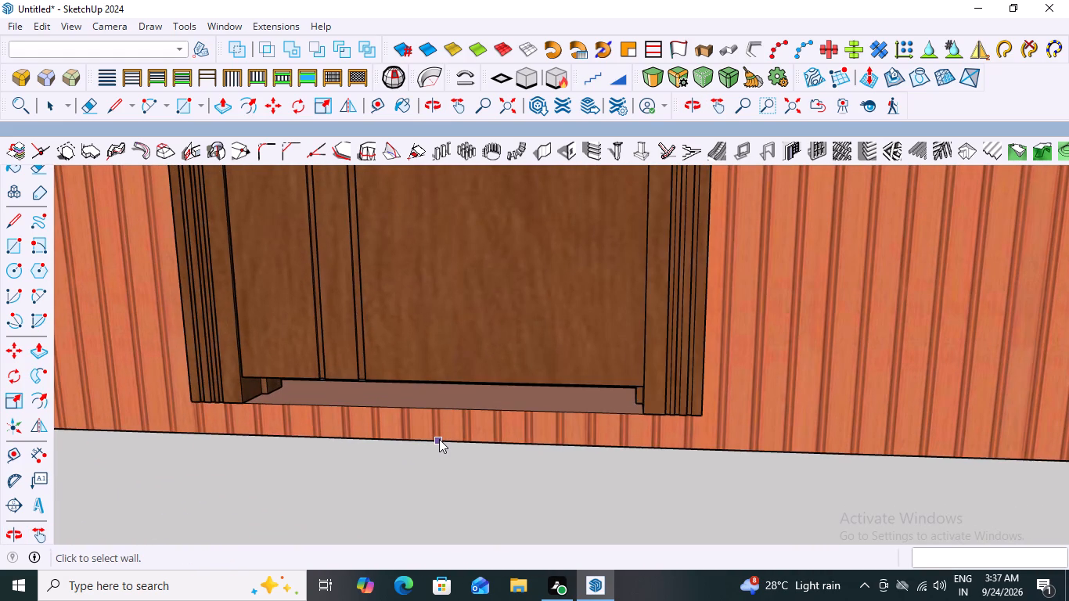
{"action": "key", "text": "space"}
{"action": "scroll", "coordinate": [398, 443], "scroll_direction": "down", "scroll_amount": 5}
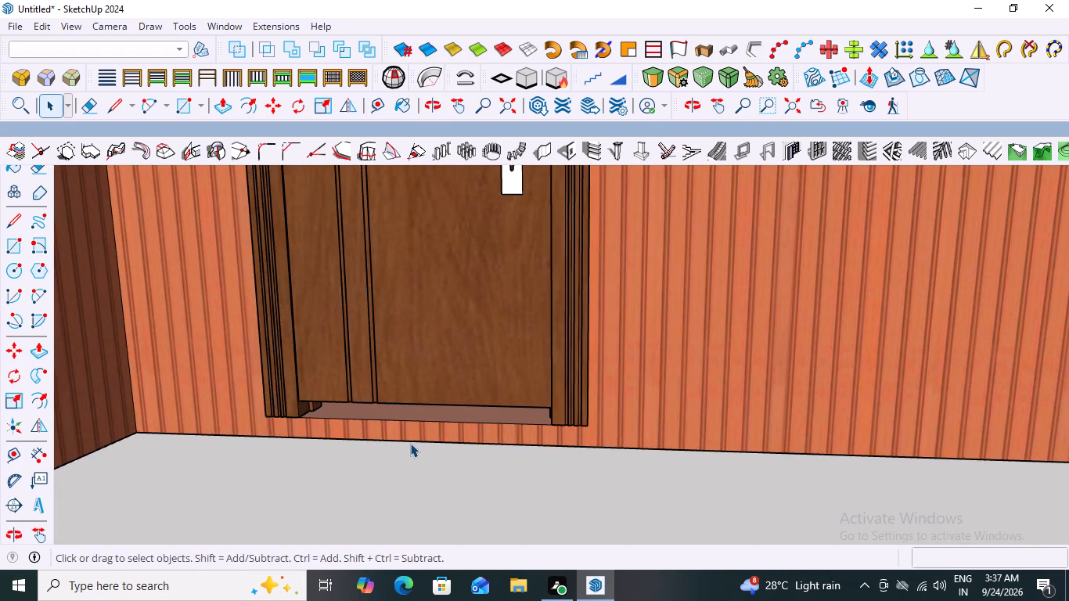
{"action": "scroll", "coordinate": [503, 423], "scroll_direction": "up", "scroll_amount": 6}
{"action": "middle_click_drag", "start_coordinate": [550, 427], "coordinate": [724, 248]}
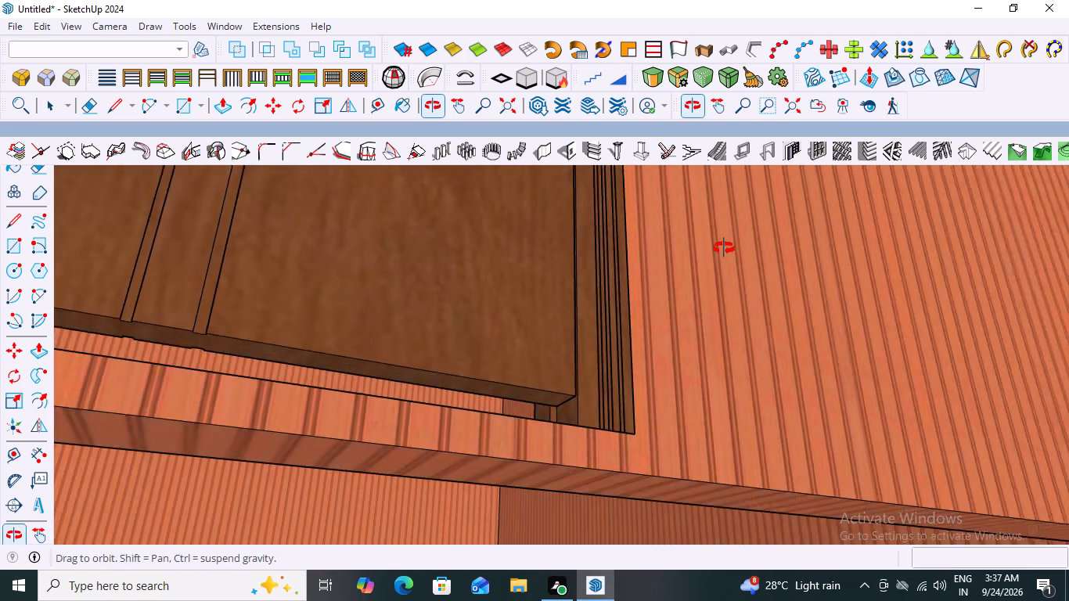
{"action": "middle_click_drag", "start_coordinate": [724, 248], "coordinate": [439, 374]}
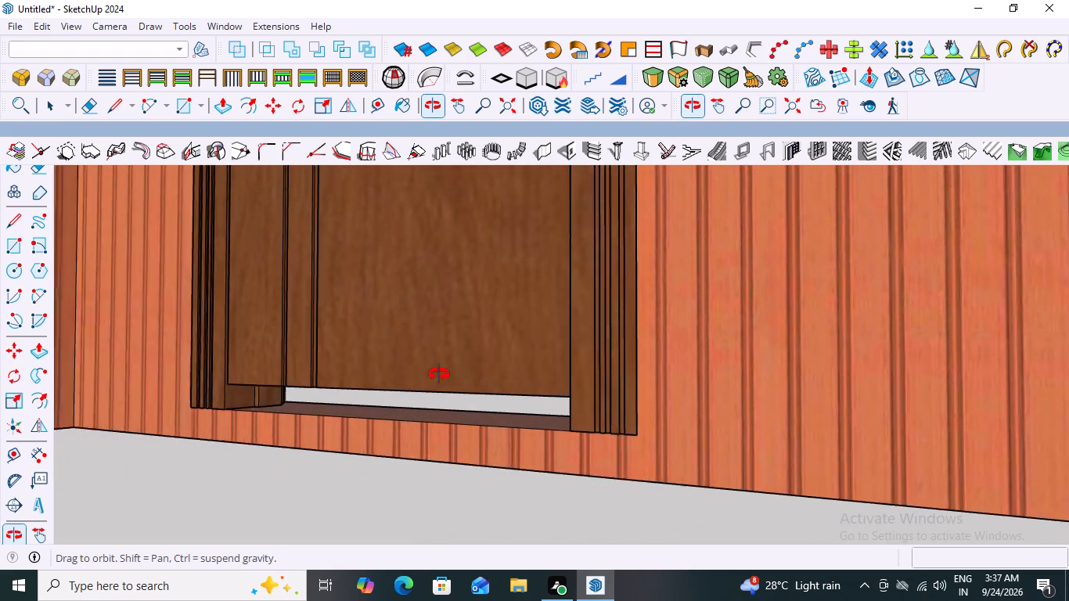
{"action": "middle_click_drag", "start_coordinate": [439, 374], "coordinate": [527, 306]}
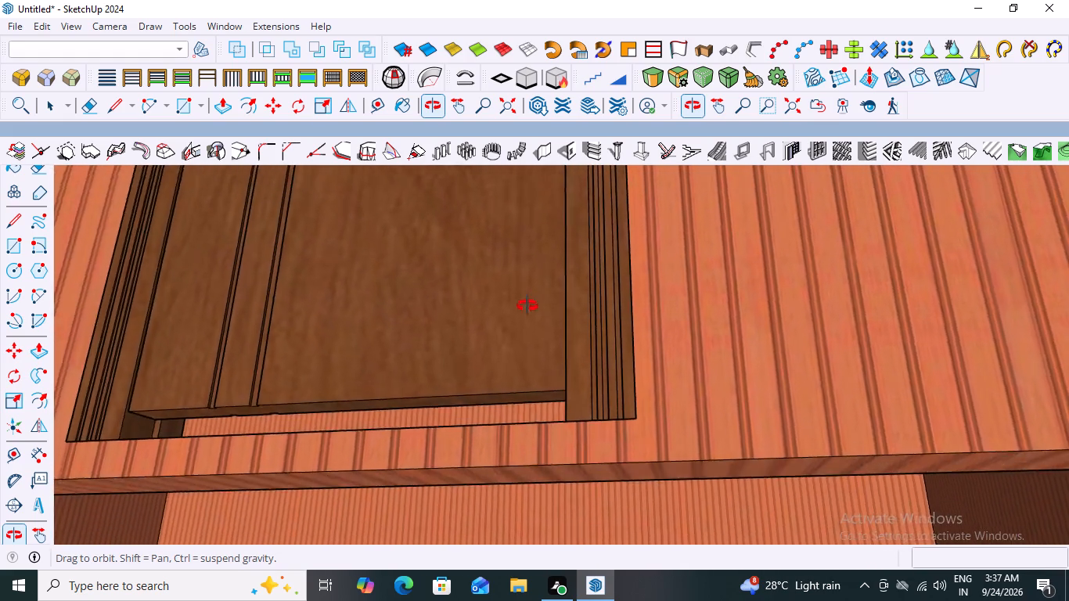
{"action": "middle_click_drag", "start_coordinate": [527, 306], "coordinate": [543, 386]}
{"action": "scroll", "coordinate": [545, 403], "scroll_direction": "down", "scroll_amount": 17}
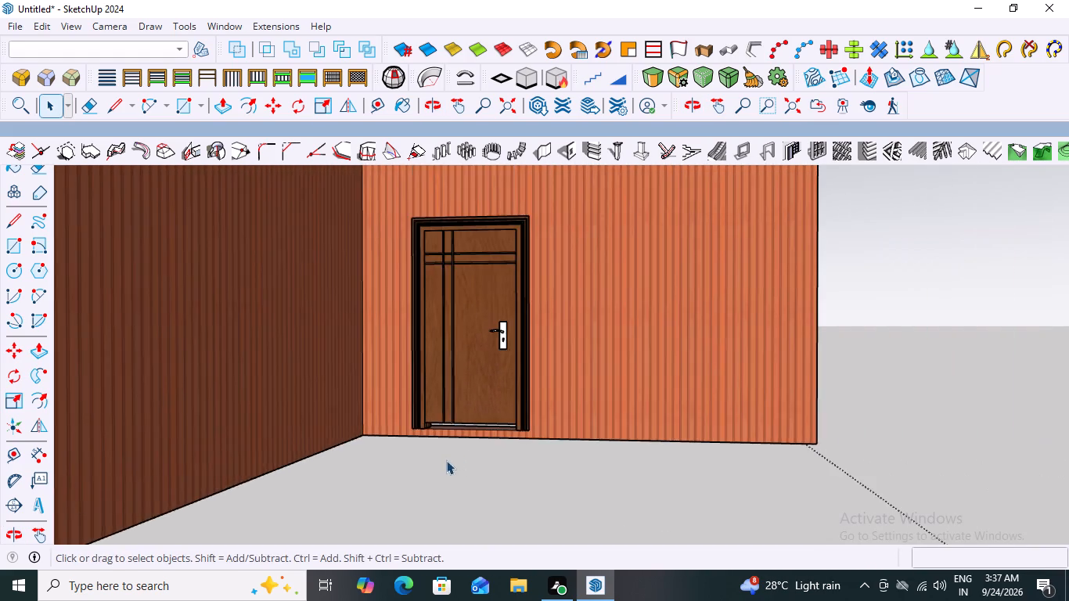
{"action": "scroll", "coordinate": [441, 464], "scroll_direction": "down", "scroll_amount": 7}
{"action": "middle_click_drag", "start_coordinate": [427, 473], "coordinate": [450, 500]}
Open the placed door down to its leaf and select all of the leaf's connected faces and edges.
{"action": "scroll", "coordinate": [495, 388], "scroll_direction": "up", "scroll_amount": 5}
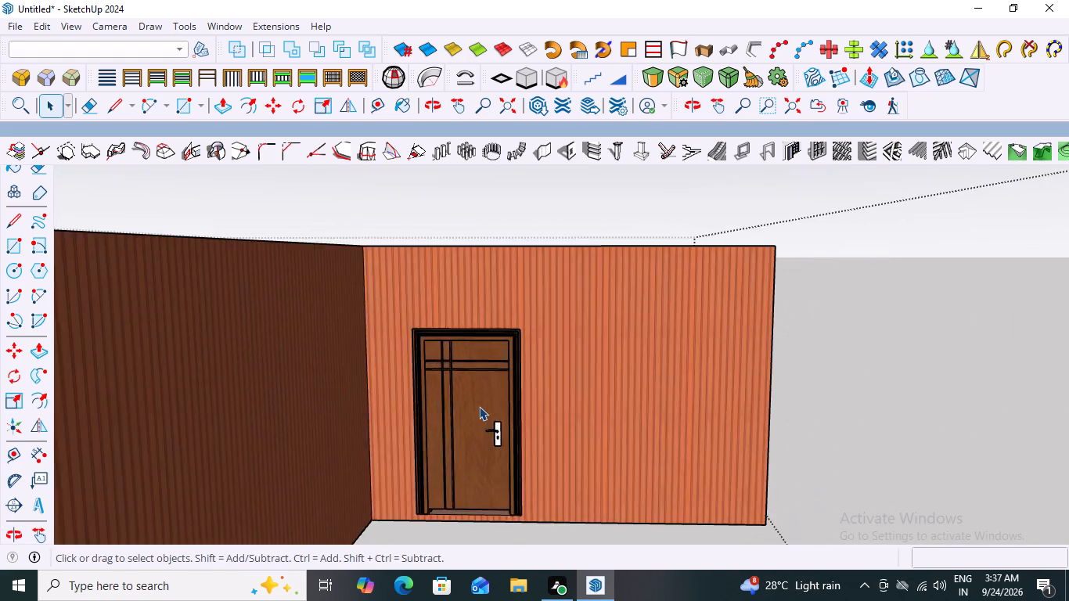
{"action": "scroll", "coordinate": [479, 406], "scroll_direction": "up", "scroll_amount": 6}
{"action": "left_click", "coordinate": [479, 406]}
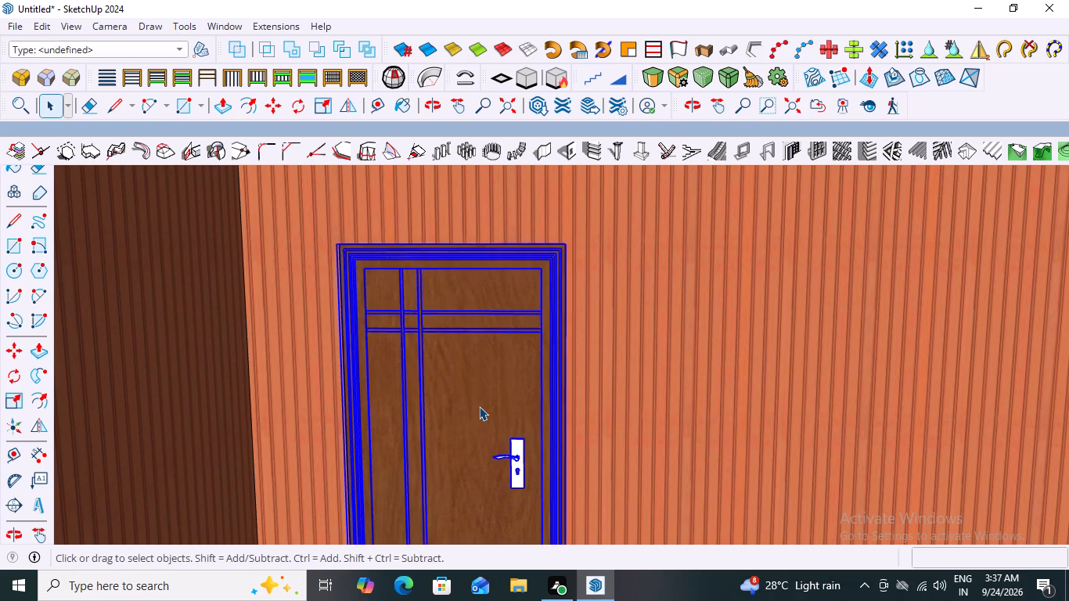
{"action": "double_click", "coordinate": [479, 406]}
{"action": "triple_click", "coordinate": [479, 406]}
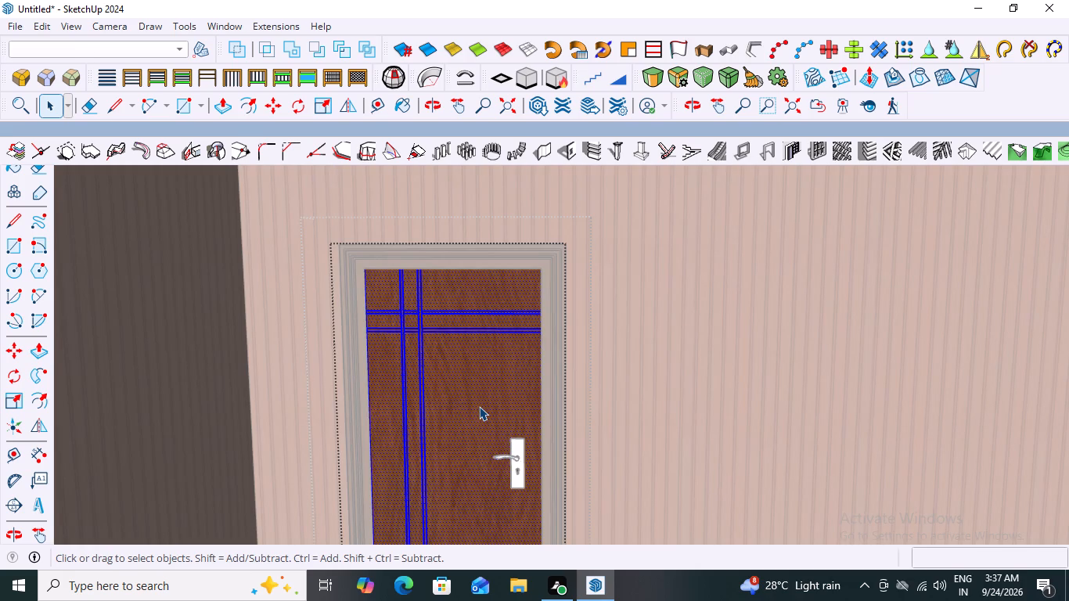
{"action": "scroll", "coordinate": [479, 406], "scroll_direction": "up", "scroll_amount": 2}
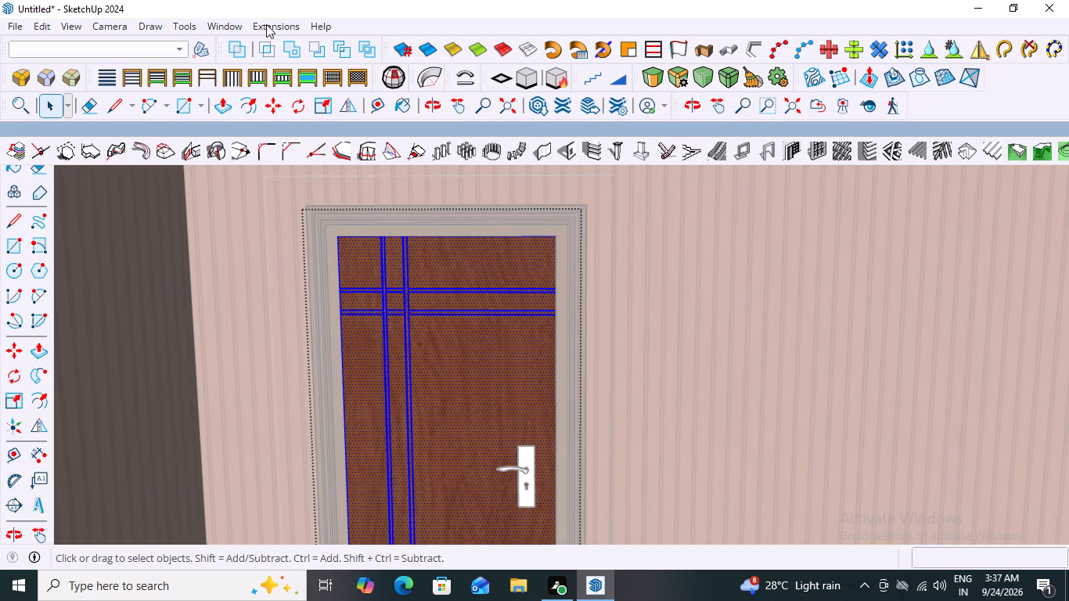
Show the default tray and display the Colors collection in the materials browser.
{"action": "left_click", "coordinate": [238, 27]}
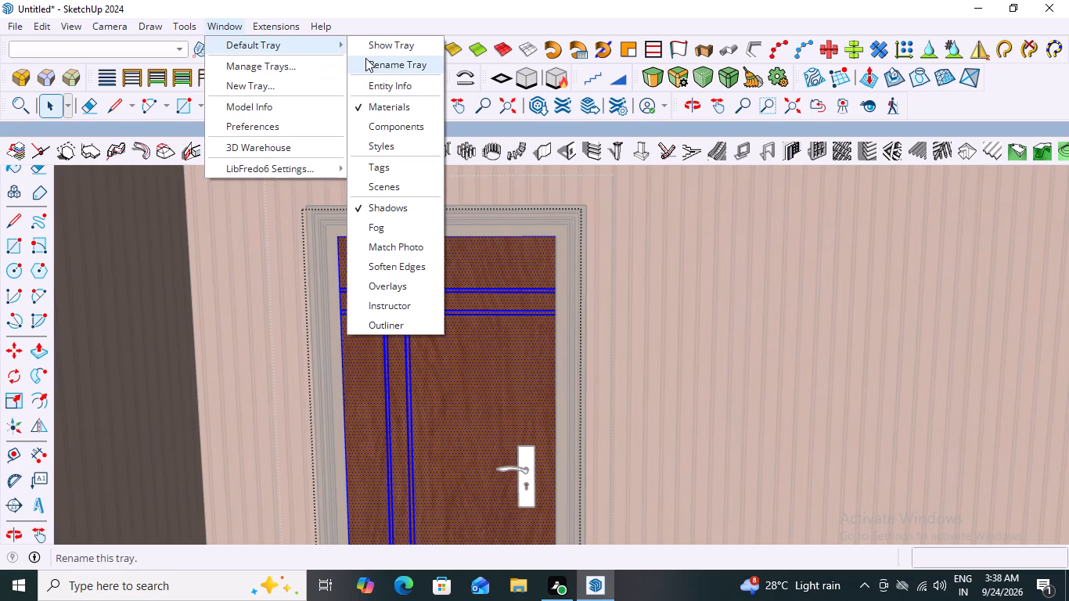
{"action": "left_click", "coordinate": [378, 46]}
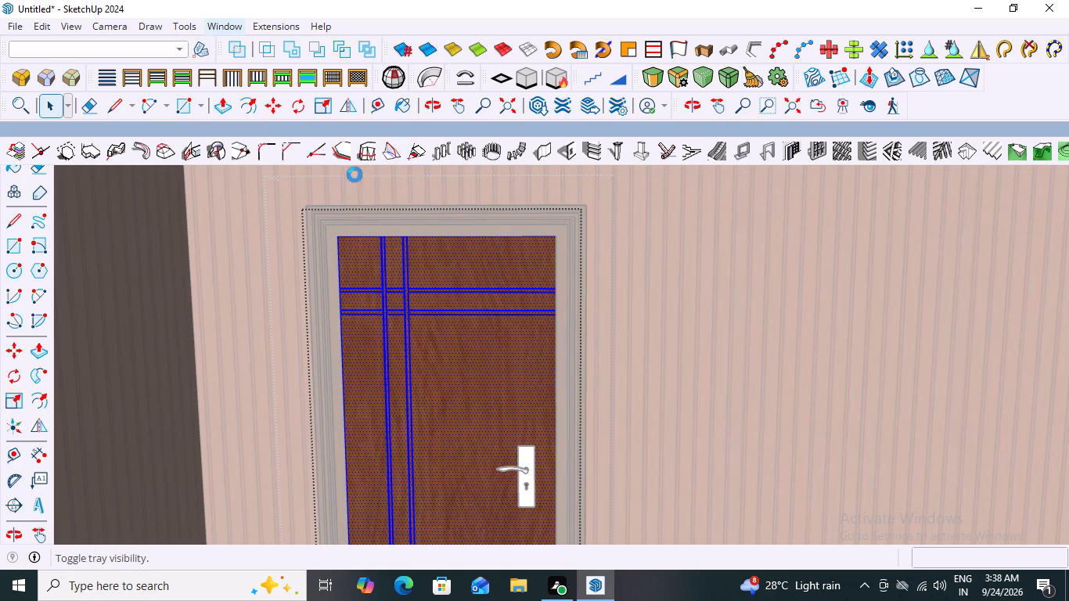
{"action": "scroll", "coordinate": [900, 356], "scroll_direction": "down", "scroll_amount": 3}
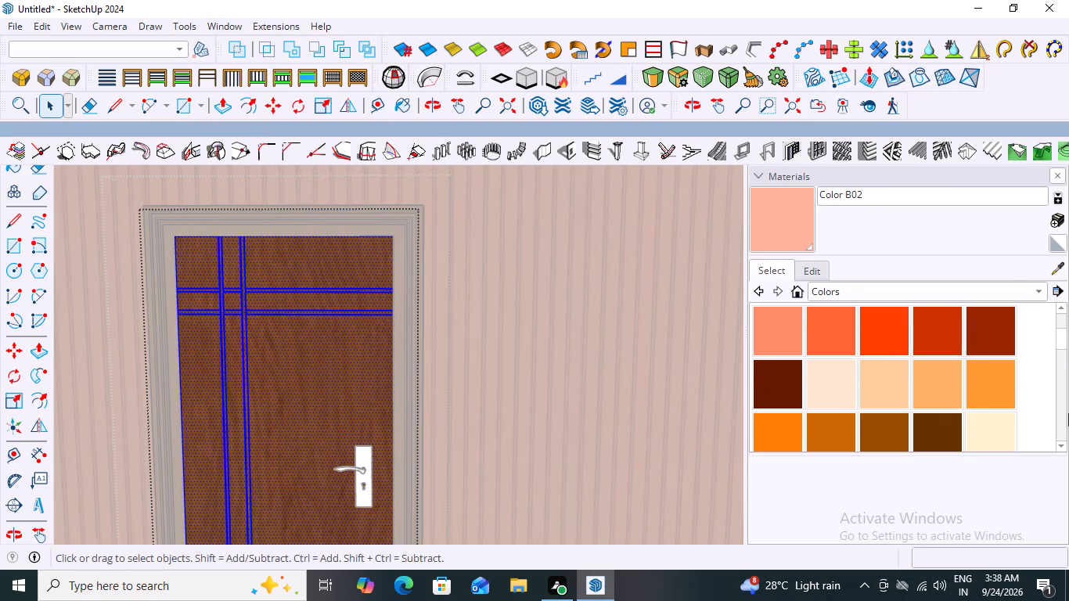
{"action": "scroll", "coordinate": [1002, 441], "scroll_direction": "up", "scroll_amount": 2}
{"action": "scroll", "coordinate": [999, 439], "scroll_direction": "down", "scroll_amount": 3}
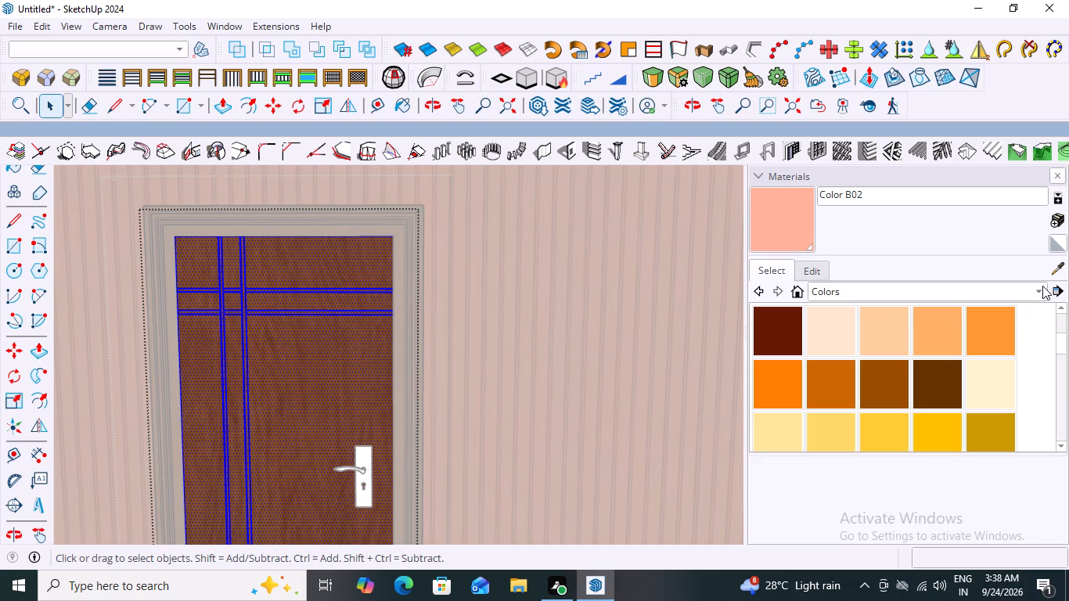
{"action": "left_click", "coordinate": [1035, 290]}
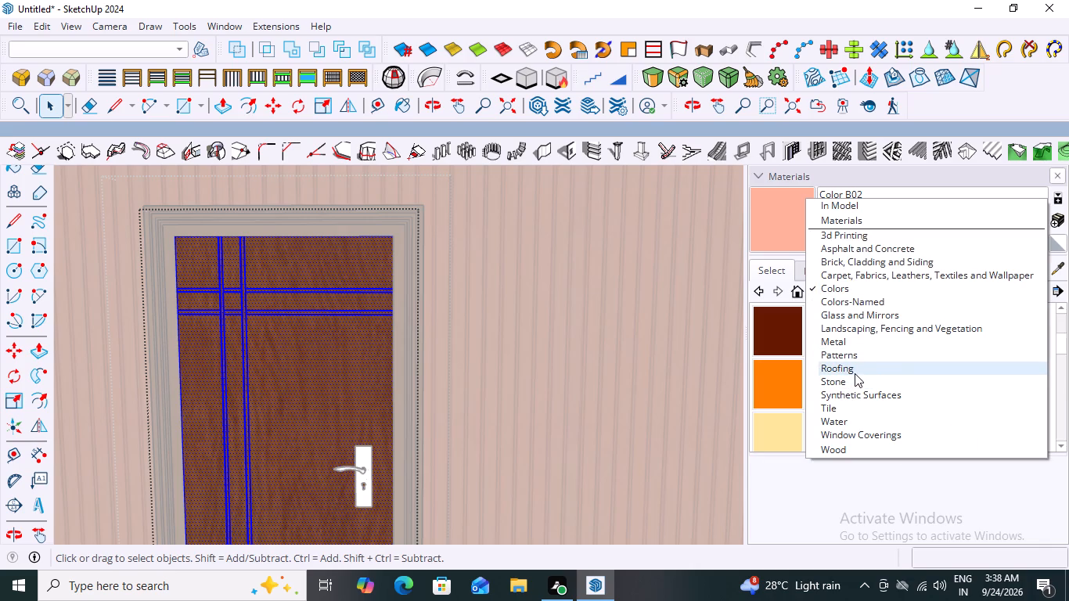
{"action": "left_click", "coordinate": [836, 290]}
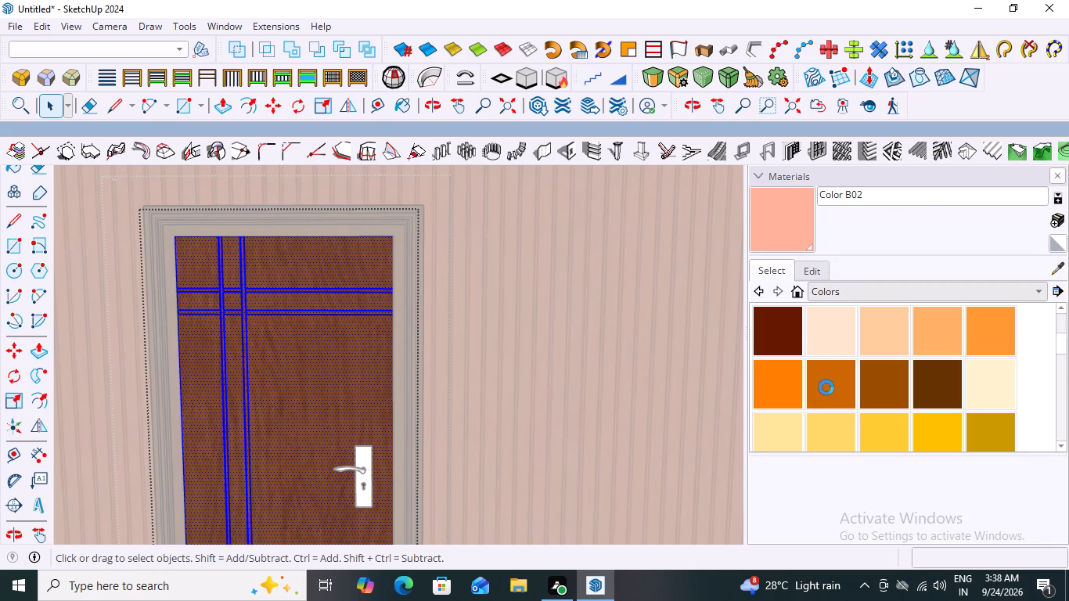
{"action": "scroll", "coordinate": [901, 387], "scroll_direction": "down", "scroll_amount": 1}
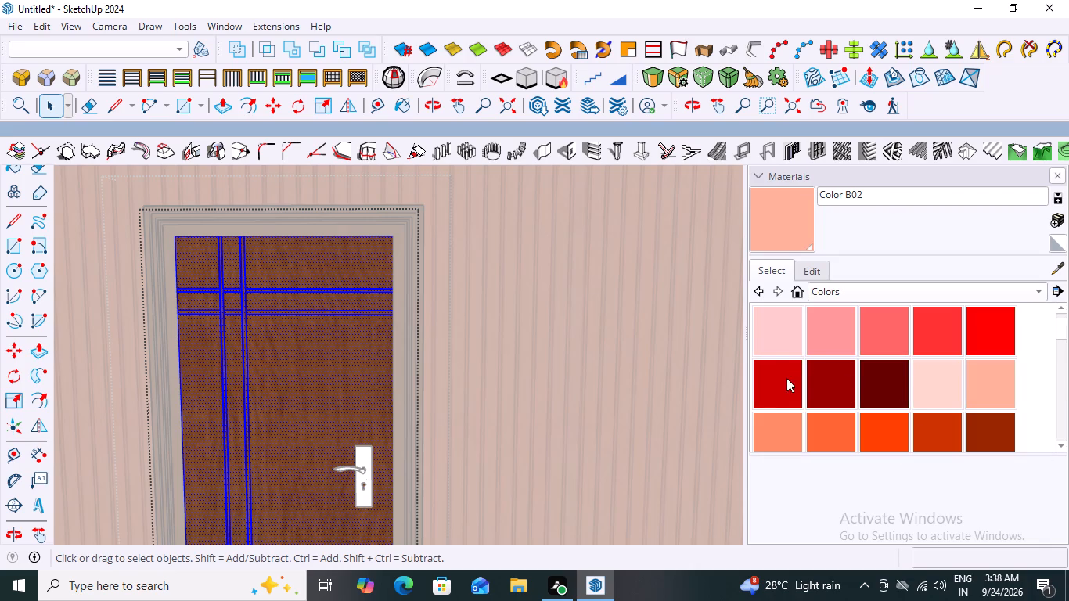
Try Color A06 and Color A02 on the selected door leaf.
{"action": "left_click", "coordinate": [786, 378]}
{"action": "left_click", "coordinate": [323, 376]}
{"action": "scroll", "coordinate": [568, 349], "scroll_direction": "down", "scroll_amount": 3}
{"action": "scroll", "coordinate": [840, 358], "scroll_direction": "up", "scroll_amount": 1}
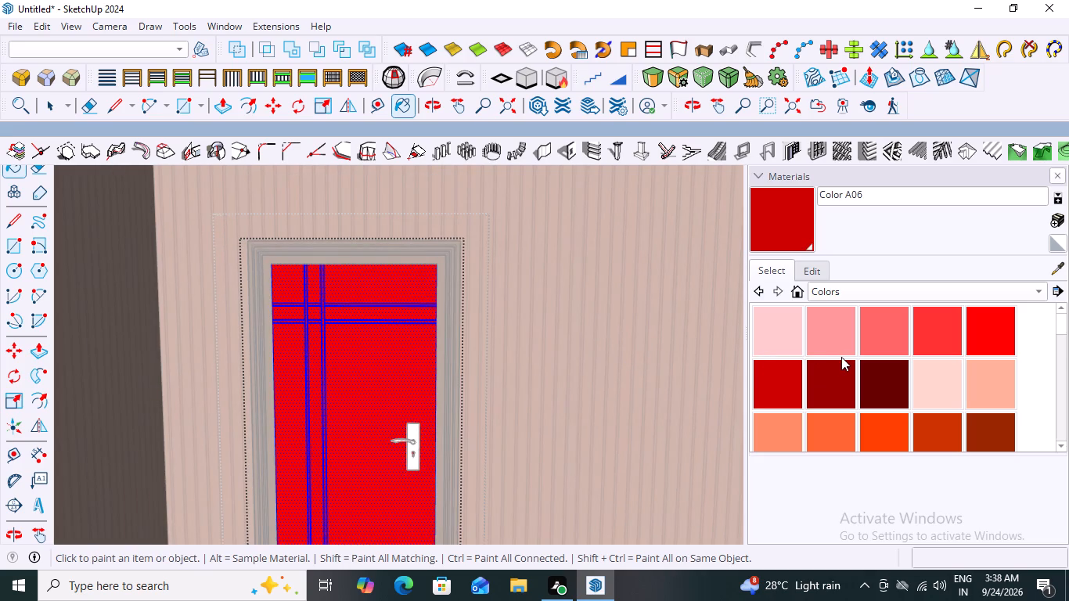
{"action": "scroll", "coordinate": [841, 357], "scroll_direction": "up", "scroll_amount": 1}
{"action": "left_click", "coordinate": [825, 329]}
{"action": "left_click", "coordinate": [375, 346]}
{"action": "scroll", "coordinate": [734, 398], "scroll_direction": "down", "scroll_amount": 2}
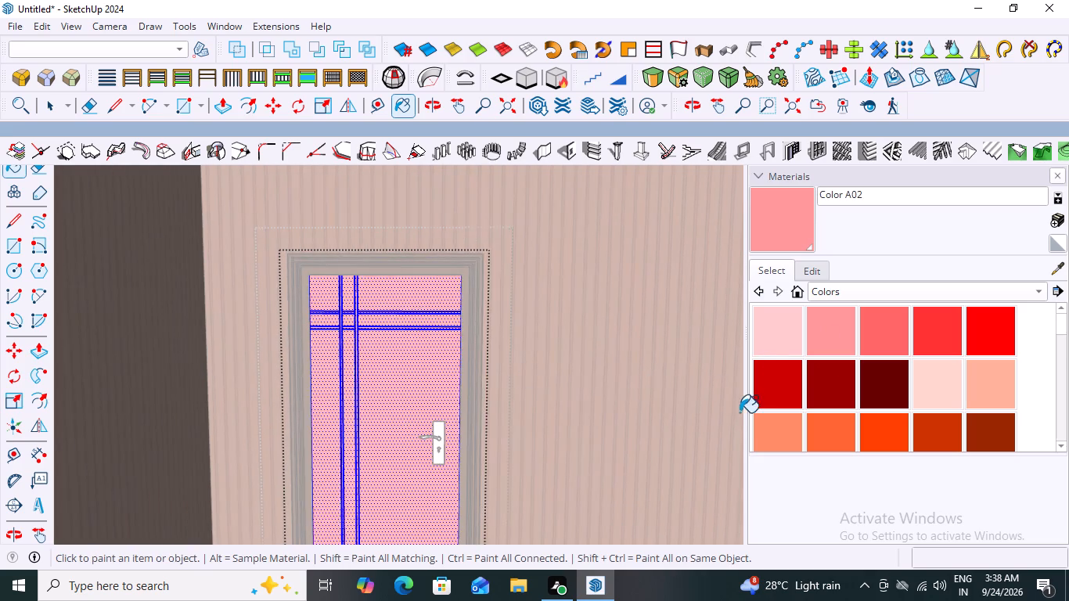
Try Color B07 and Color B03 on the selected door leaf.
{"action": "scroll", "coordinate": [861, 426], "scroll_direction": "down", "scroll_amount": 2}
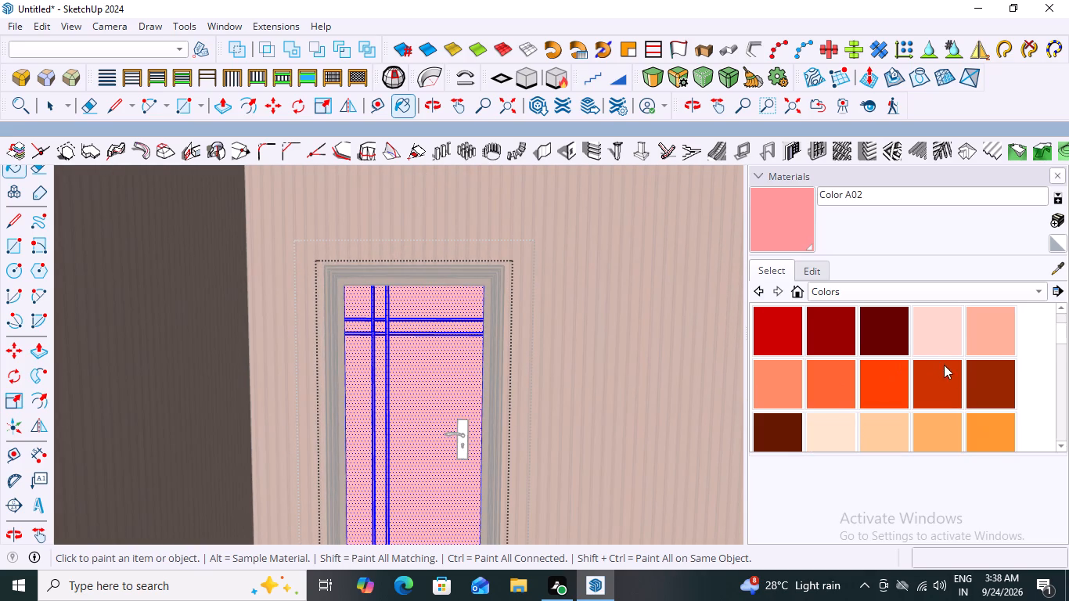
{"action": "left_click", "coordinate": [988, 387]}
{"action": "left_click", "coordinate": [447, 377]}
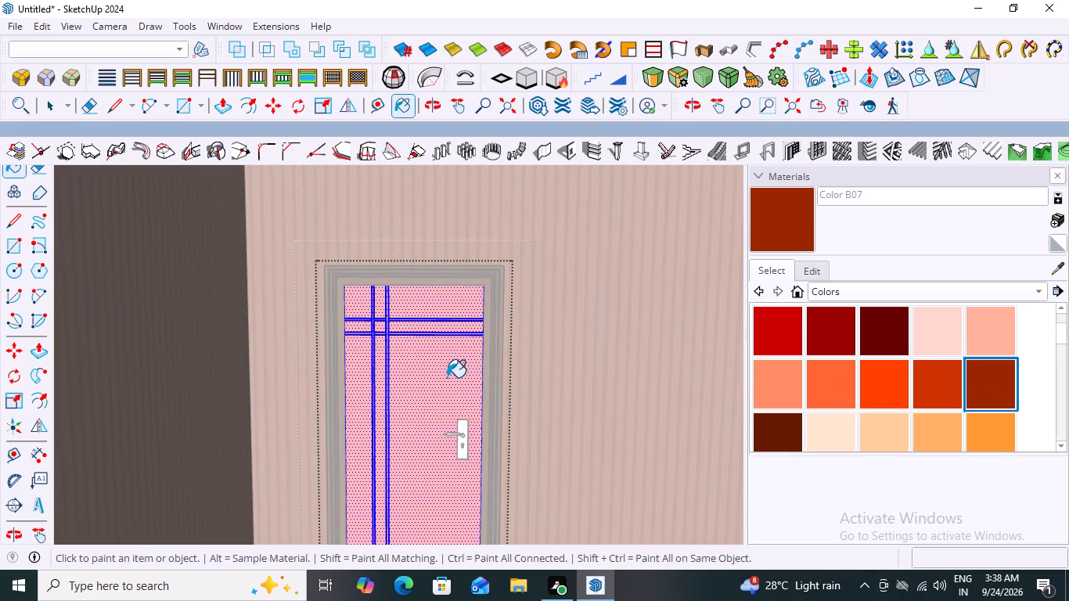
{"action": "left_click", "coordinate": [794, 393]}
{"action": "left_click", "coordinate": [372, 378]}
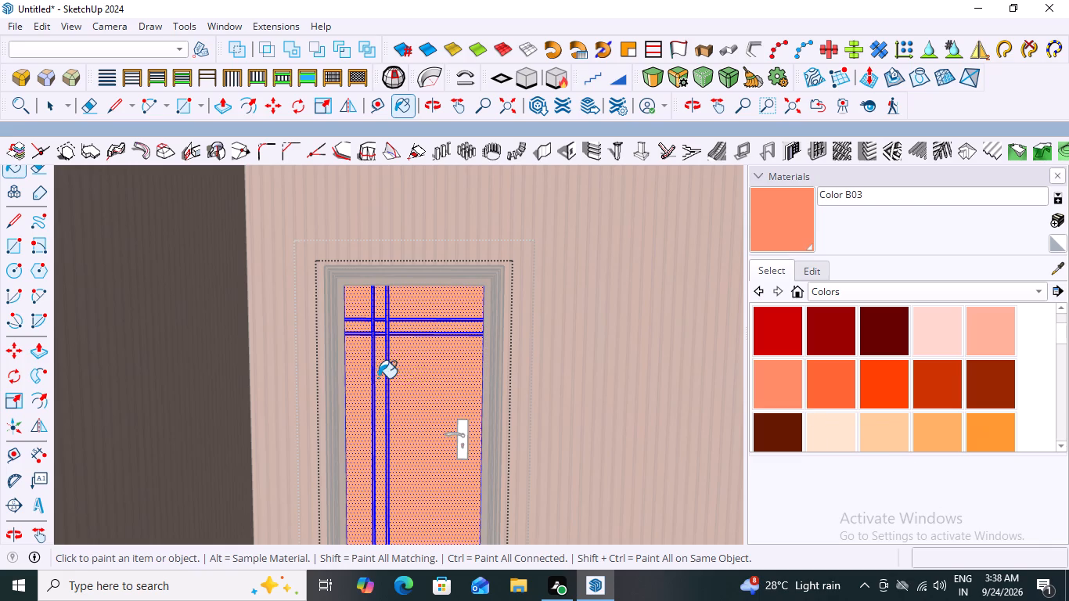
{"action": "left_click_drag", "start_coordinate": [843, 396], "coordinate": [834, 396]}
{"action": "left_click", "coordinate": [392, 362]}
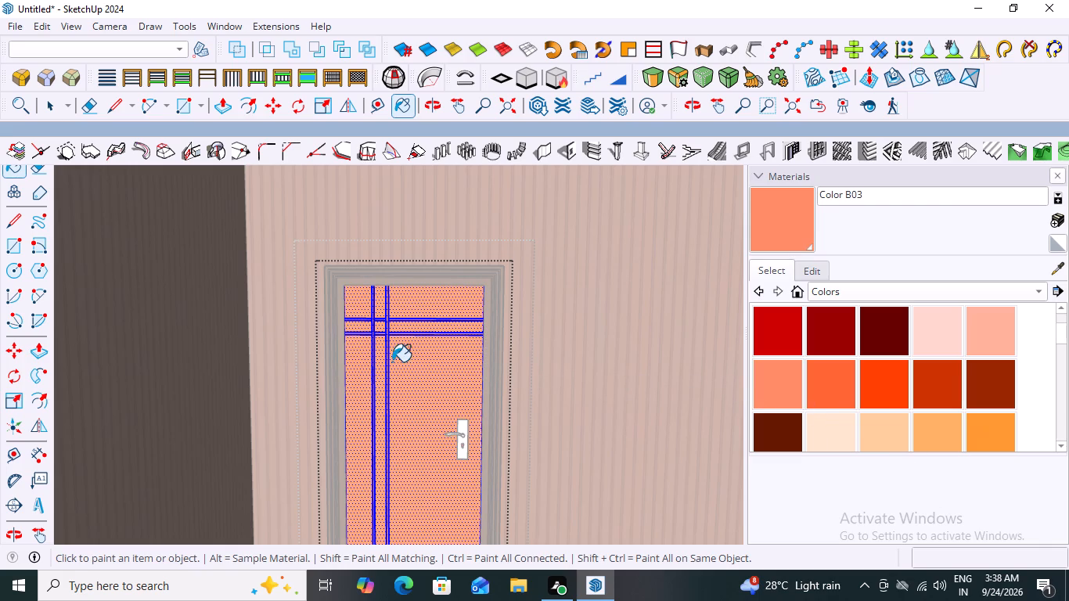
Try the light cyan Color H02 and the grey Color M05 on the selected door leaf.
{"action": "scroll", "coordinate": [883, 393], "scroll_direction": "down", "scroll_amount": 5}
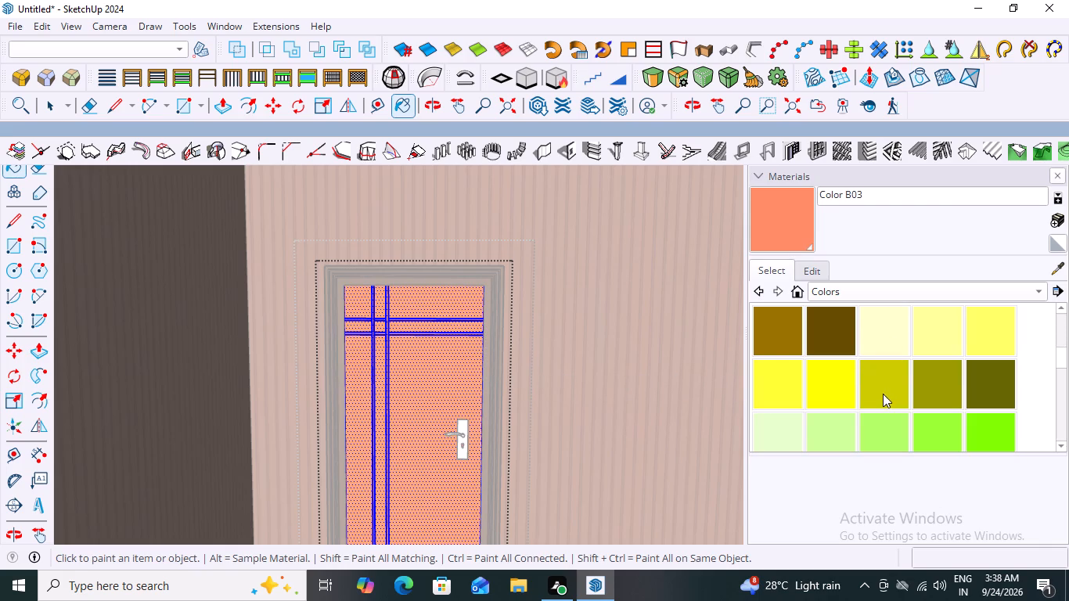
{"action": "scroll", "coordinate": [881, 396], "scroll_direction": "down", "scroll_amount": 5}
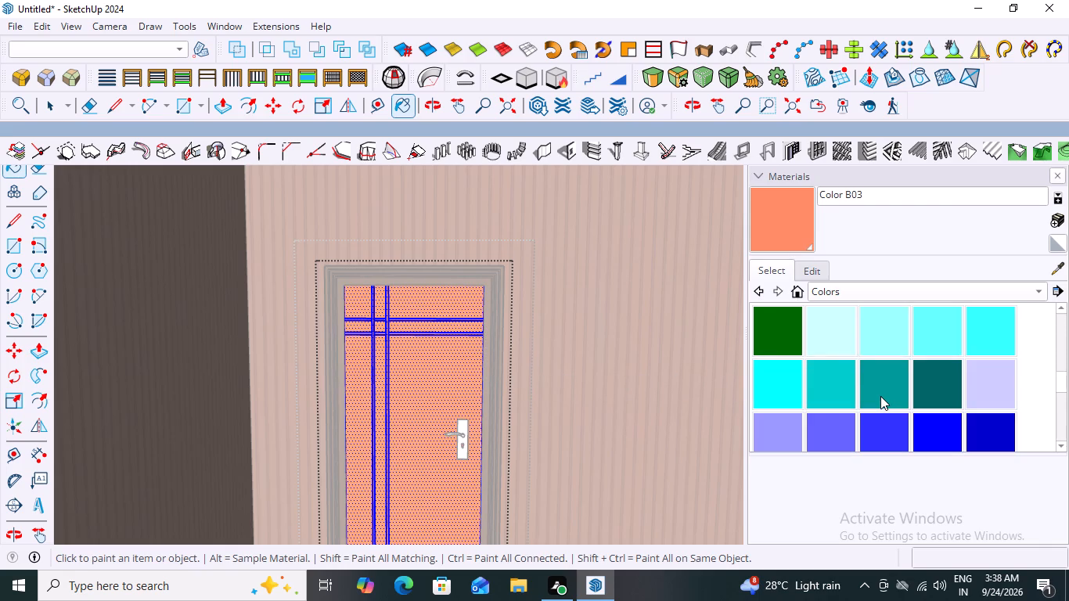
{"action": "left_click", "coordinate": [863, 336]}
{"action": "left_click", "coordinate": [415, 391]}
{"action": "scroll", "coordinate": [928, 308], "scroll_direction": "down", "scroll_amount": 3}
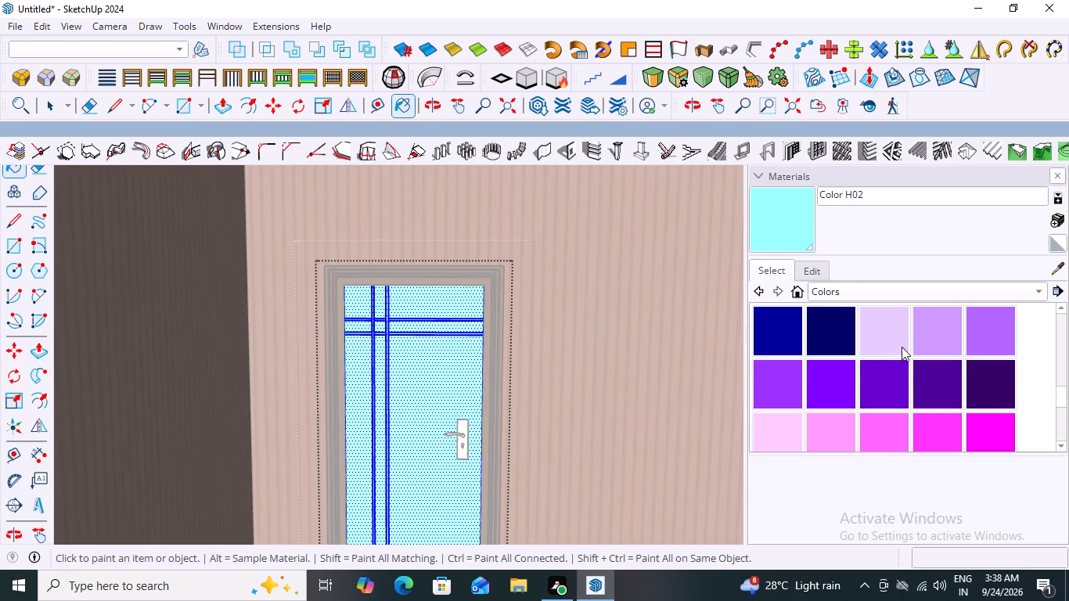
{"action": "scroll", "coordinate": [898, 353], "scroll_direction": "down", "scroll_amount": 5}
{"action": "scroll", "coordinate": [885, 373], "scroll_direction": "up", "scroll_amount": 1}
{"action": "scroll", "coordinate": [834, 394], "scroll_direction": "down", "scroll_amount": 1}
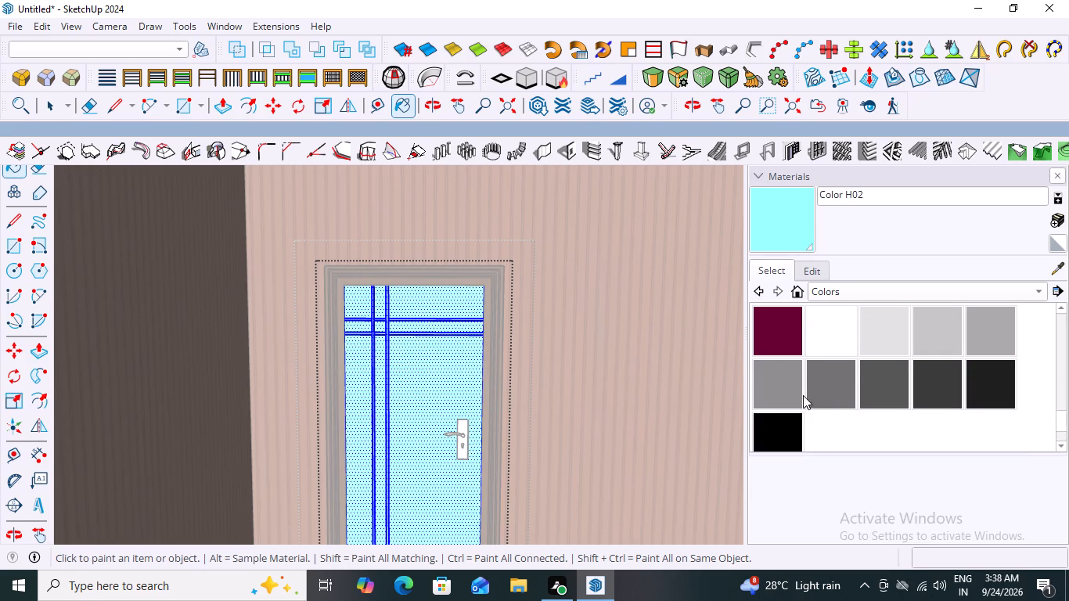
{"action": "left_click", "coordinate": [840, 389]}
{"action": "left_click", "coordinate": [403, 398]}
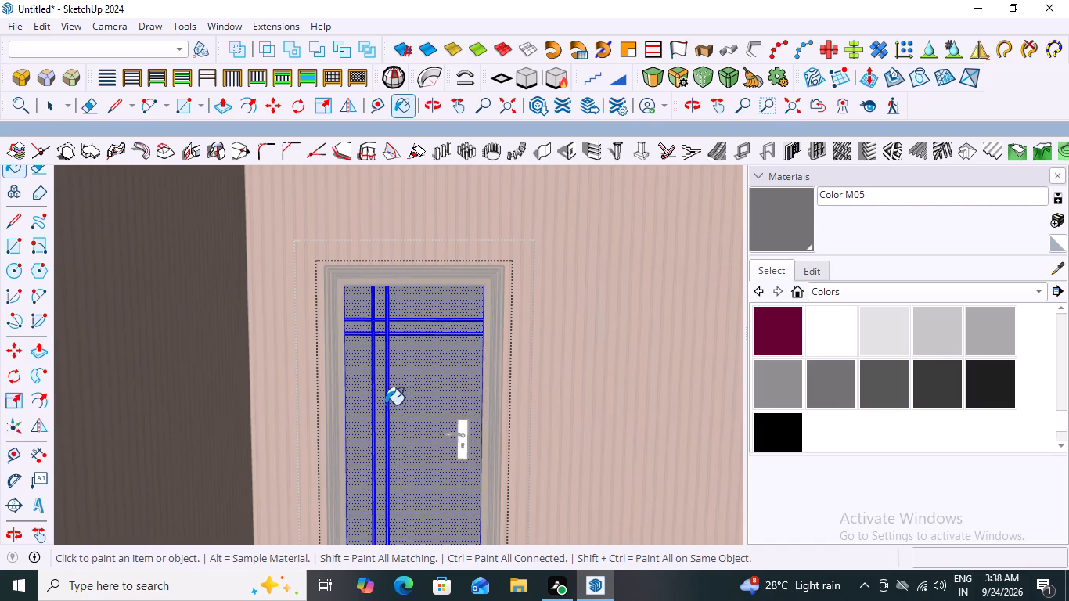
Paint the selected door leaf dark grey with Color M06 and leave the leaf's editing level.
{"action": "scroll", "coordinate": [393, 416], "scroll_direction": "up", "scroll_amount": 2}
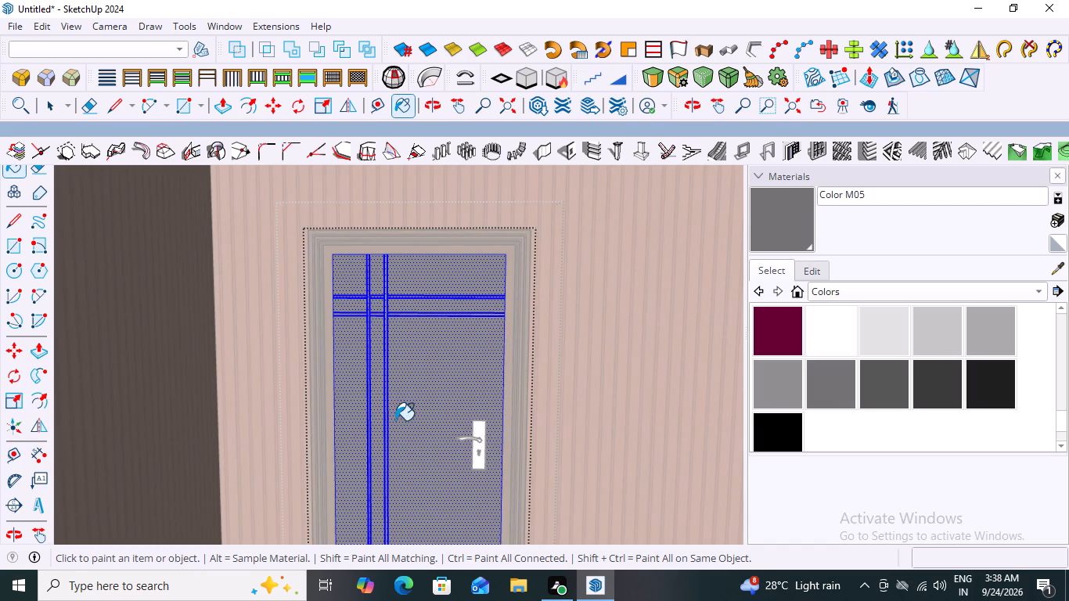
{"action": "left_click", "coordinate": [883, 393]}
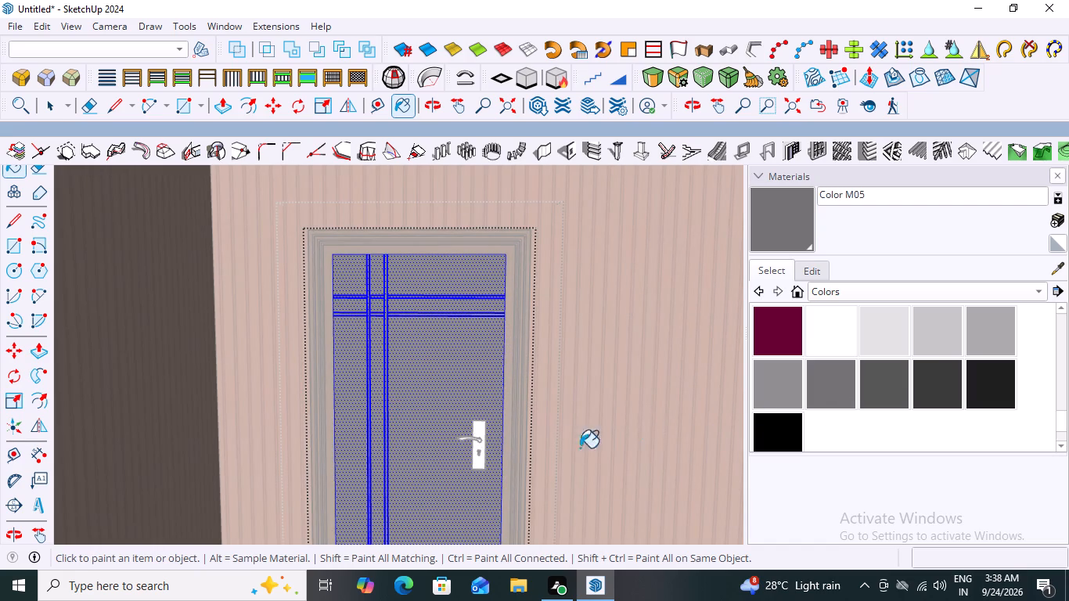
{"action": "left_click", "coordinate": [424, 398]}
{"action": "scroll", "coordinate": [437, 425], "scroll_direction": "down", "scroll_amount": 3}
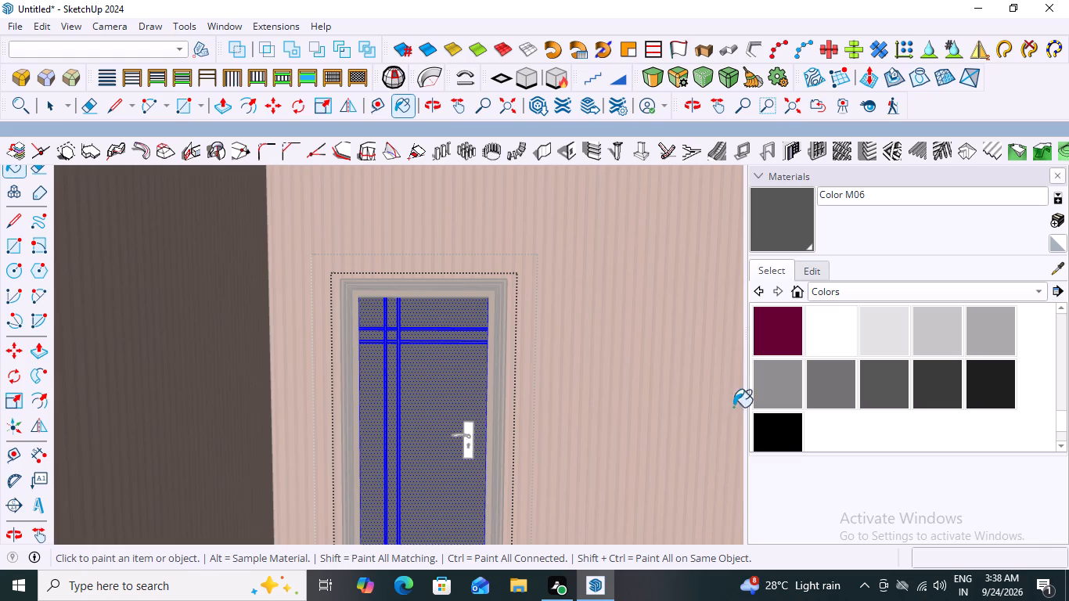
{"action": "key", "text": "space"}
{"action": "left_click", "coordinate": [561, 386]}
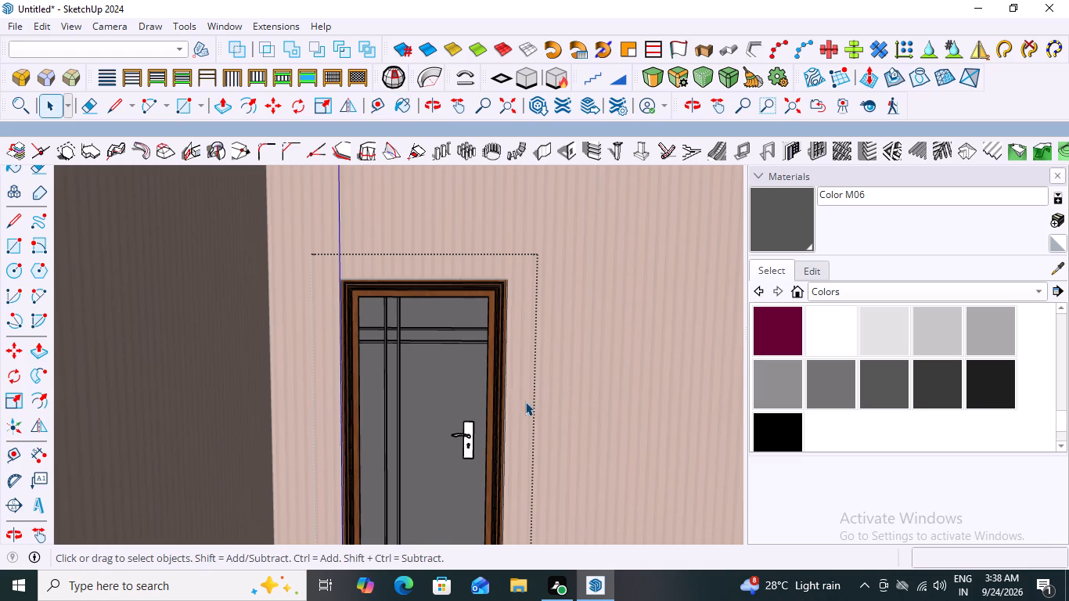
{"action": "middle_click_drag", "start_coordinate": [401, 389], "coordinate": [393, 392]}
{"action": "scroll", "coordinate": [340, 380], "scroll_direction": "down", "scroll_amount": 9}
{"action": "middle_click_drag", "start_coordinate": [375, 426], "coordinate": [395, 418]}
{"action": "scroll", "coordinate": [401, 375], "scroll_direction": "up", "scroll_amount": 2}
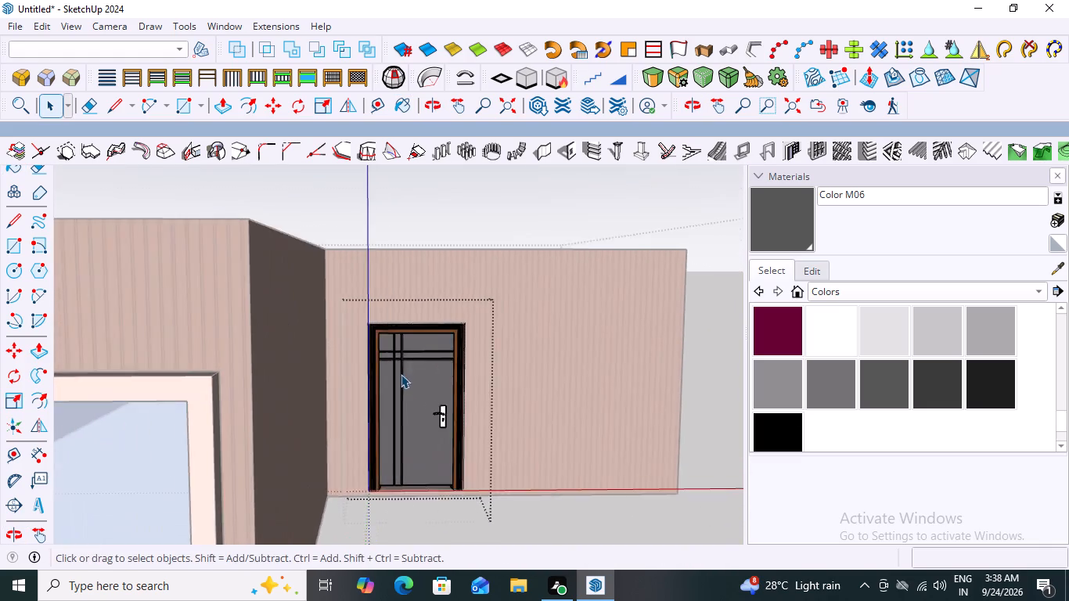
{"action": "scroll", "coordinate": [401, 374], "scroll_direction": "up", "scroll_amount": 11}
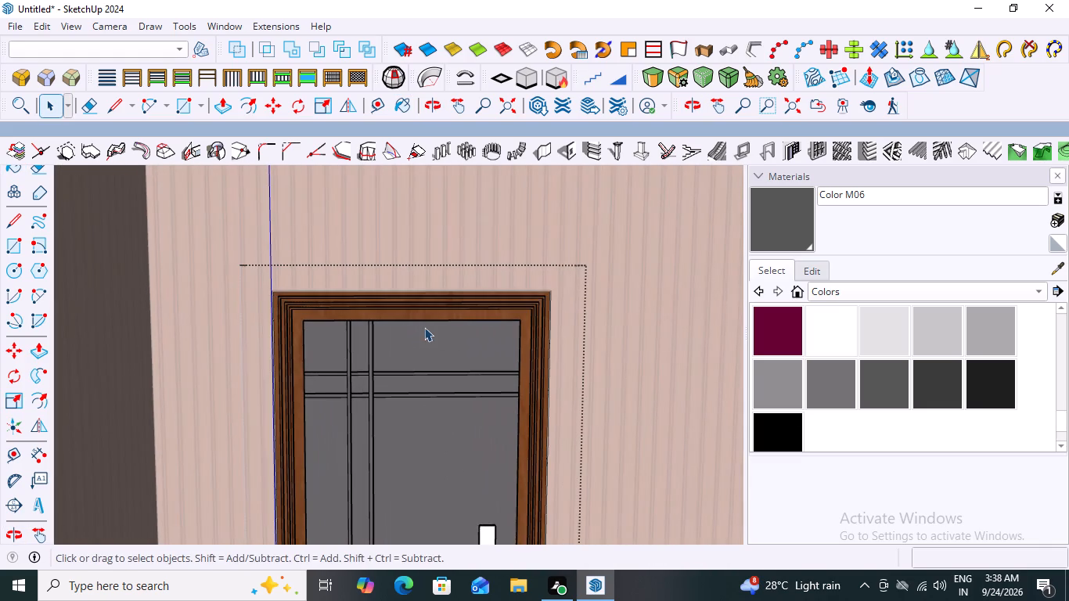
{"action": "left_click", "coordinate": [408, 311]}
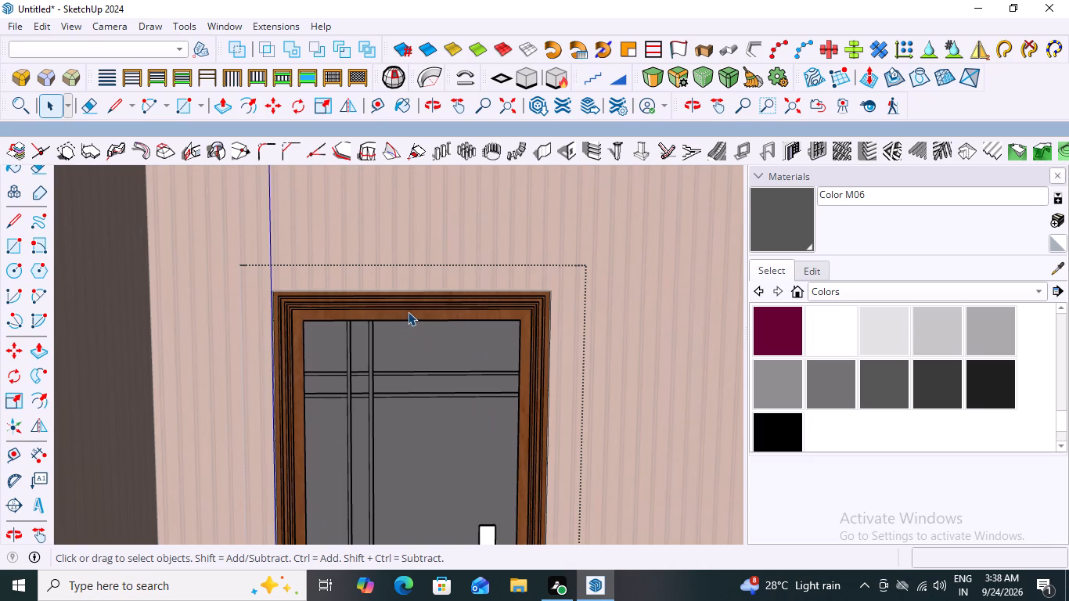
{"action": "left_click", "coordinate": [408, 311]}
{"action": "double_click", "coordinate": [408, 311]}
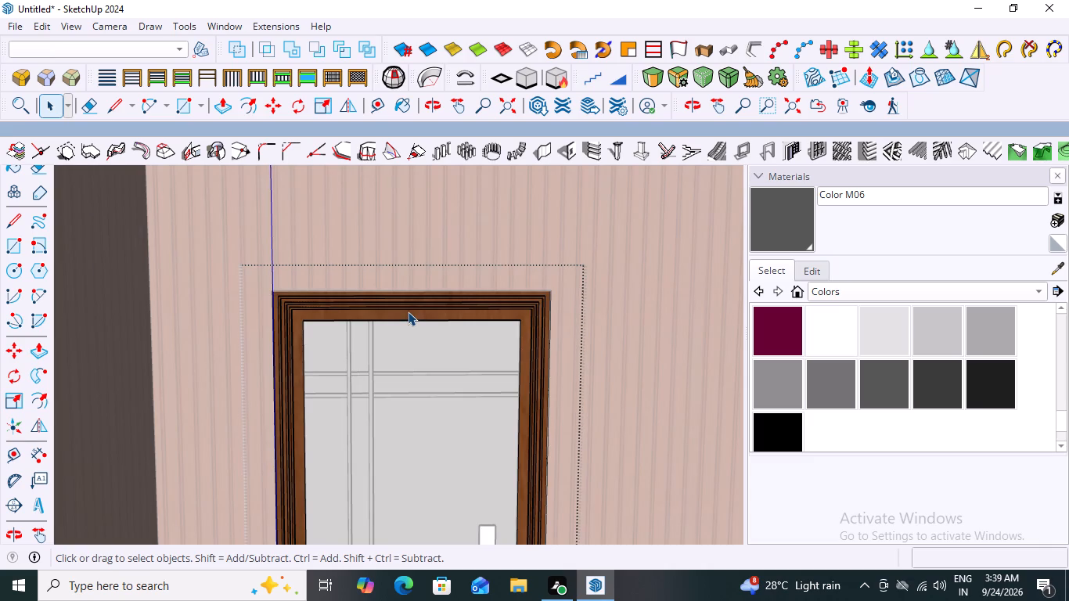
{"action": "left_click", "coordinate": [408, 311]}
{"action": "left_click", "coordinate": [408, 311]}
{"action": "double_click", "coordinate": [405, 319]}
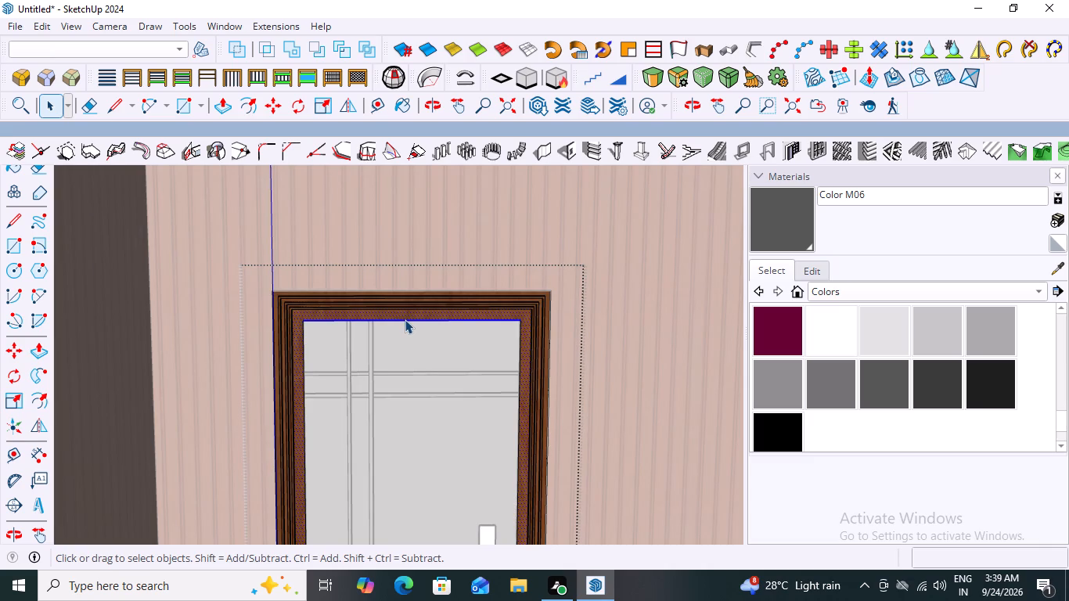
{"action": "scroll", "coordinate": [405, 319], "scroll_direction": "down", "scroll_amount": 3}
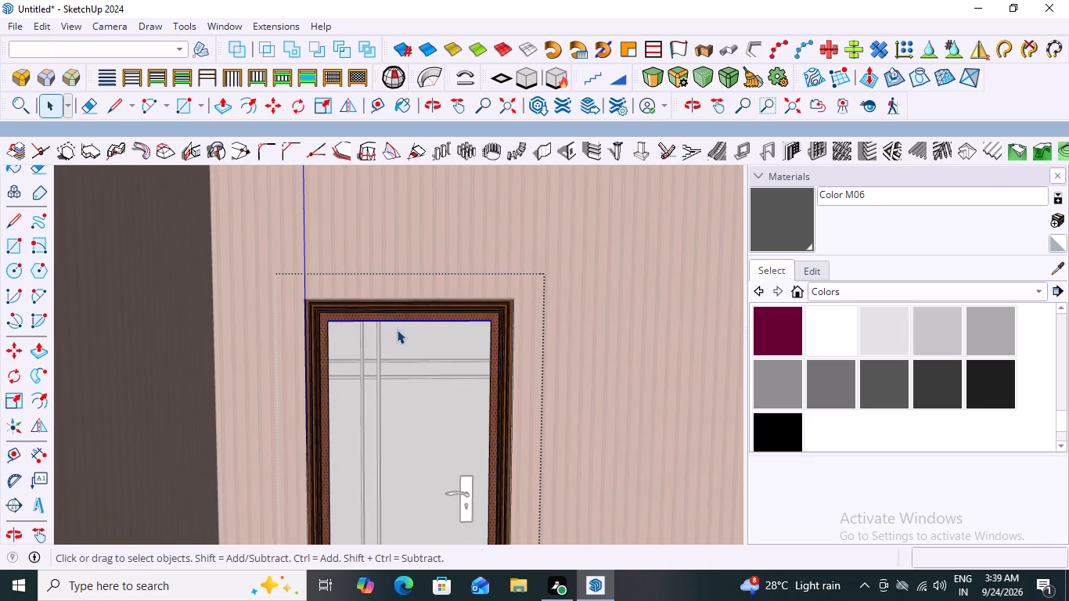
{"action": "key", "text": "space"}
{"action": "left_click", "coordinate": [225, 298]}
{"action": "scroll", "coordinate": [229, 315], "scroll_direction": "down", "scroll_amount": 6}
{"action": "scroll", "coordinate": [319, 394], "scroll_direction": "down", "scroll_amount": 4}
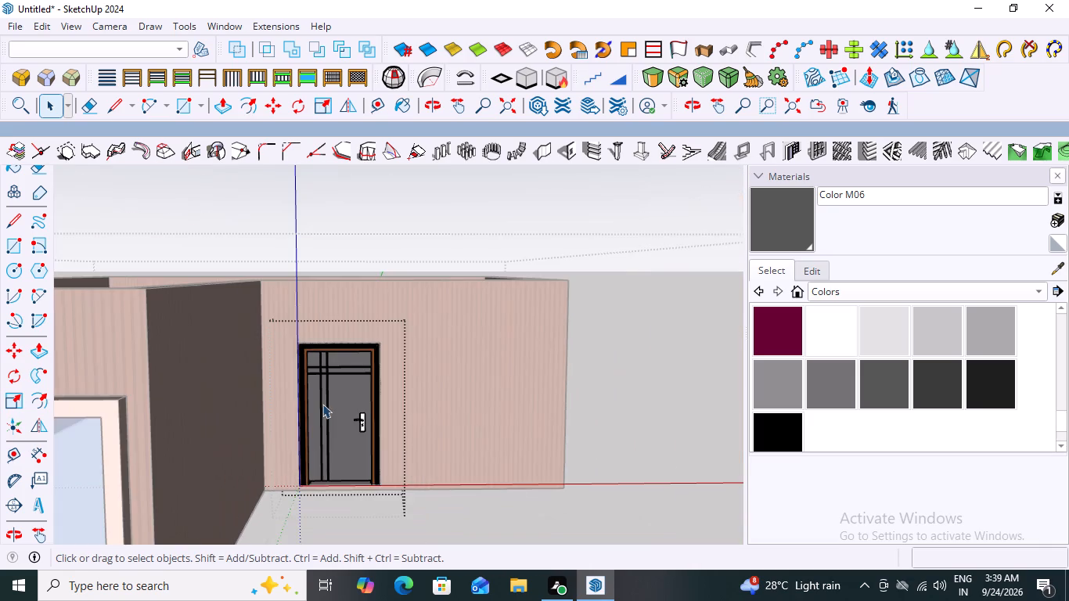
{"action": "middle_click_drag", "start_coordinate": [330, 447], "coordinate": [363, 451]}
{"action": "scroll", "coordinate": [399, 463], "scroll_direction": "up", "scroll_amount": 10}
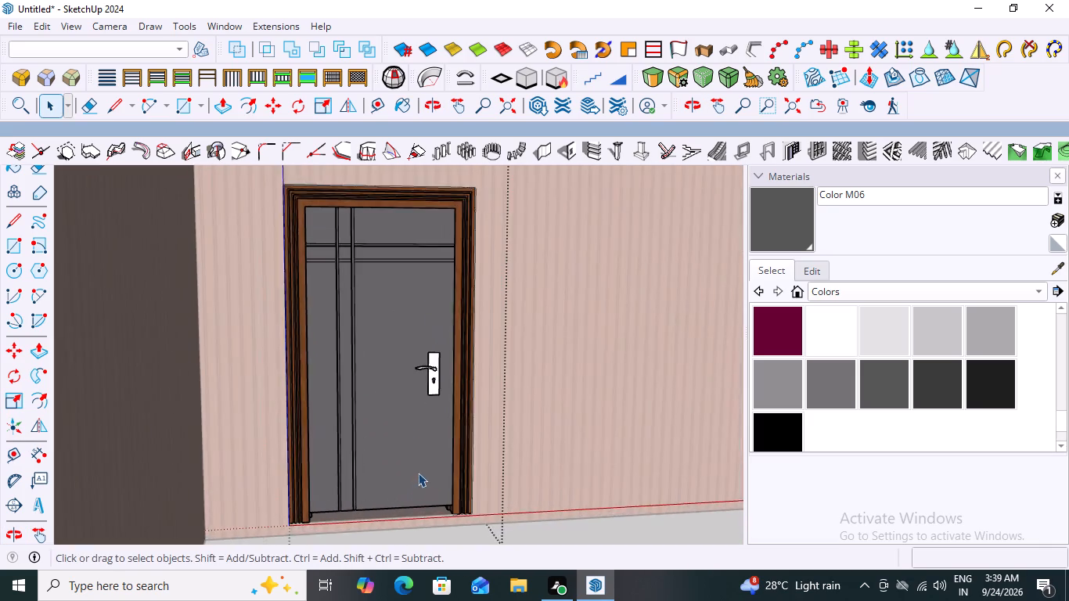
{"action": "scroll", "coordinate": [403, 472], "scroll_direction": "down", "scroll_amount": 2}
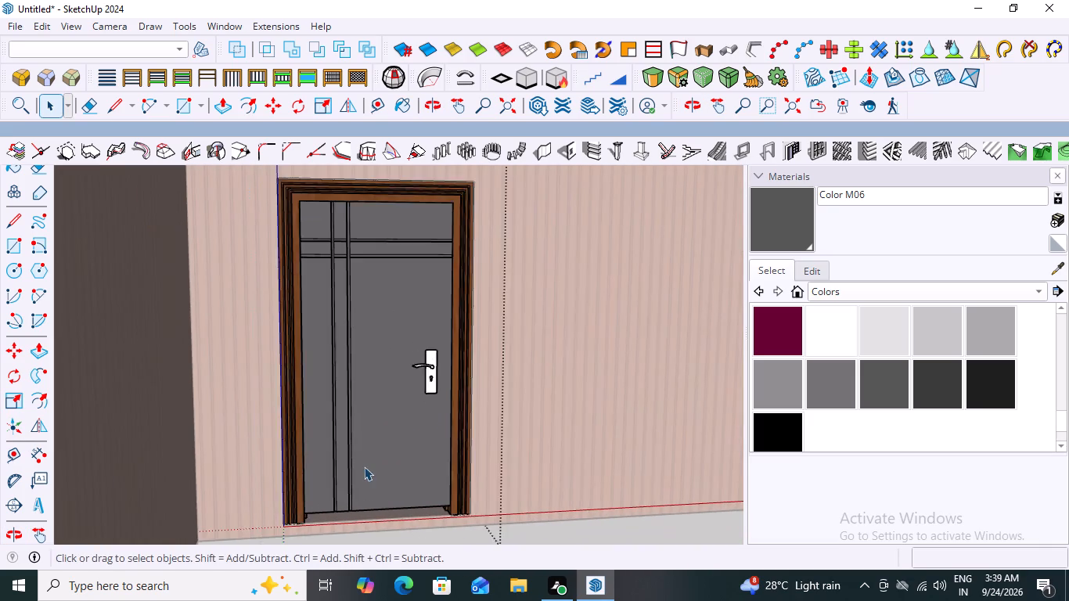
Open the entrance door leaf for editing and select the inner vertical groove strip's face.
{"action": "scroll", "coordinate": [364, 466], "scroll_direction": "down", "scroll_amount": 3}
{"action": "middle_click_drag", "start_coordinate": [365, 340], "coordinate": [337, 333]}
{"action": "scroll", "coordinate": [339, 287], "scroll_direction": "up", "scroll_amount": 7}
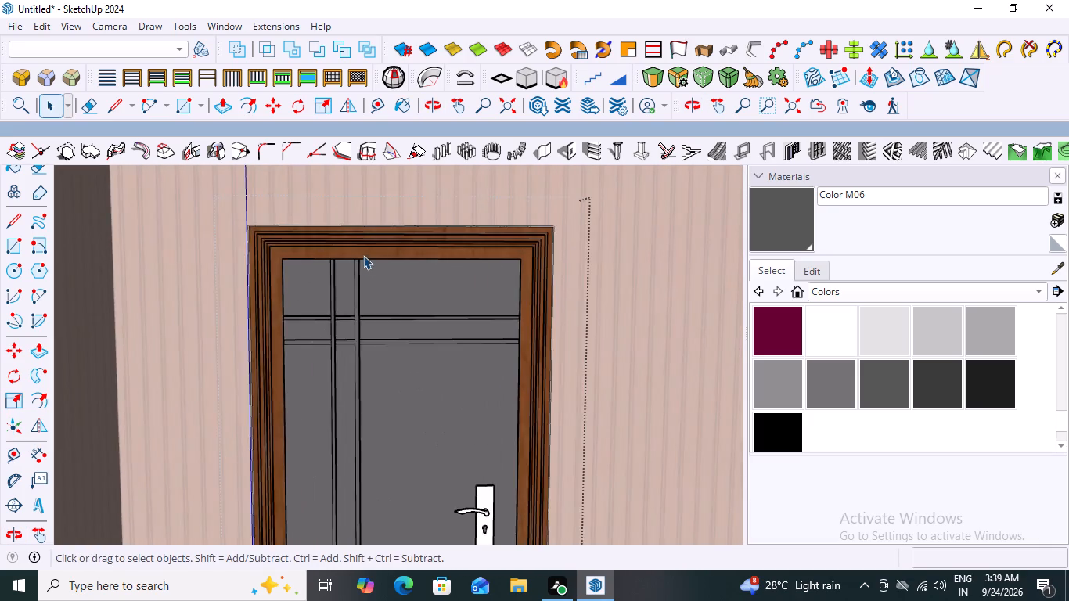
{"action": "scroll", "coordinate": [363, 255], "scroll_direction": "up", "scroll_amount": 3}
{"action": "scroll", "coordinate": [363, 255], "scroll_direction": "down", "scroll_amount": 7}
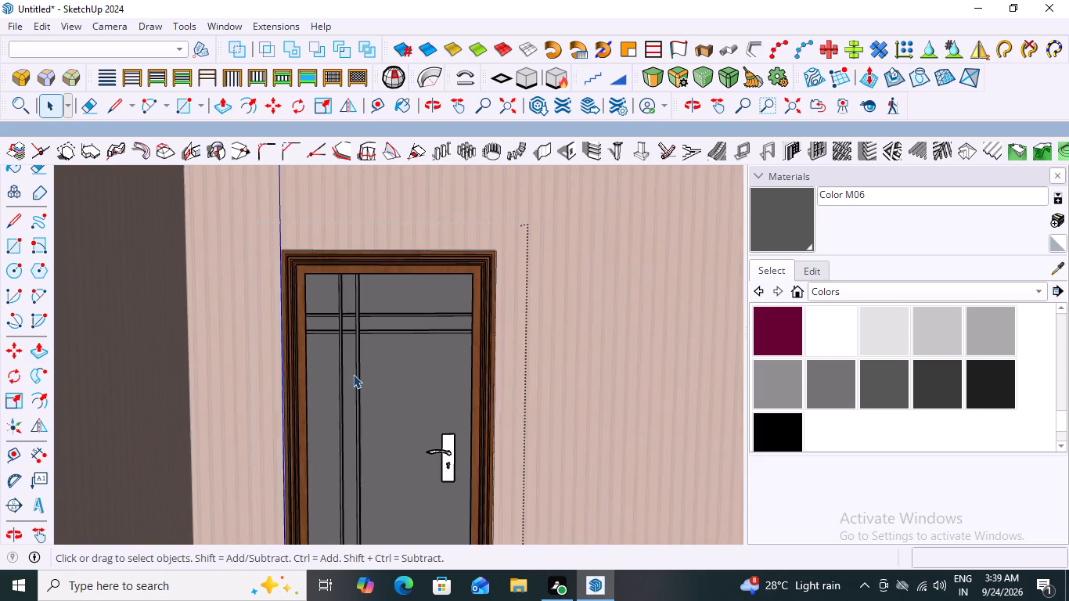
{"action": "scroll", "coordinate": [353, 379], "scroll_direction": "down", "scroll_amount": 7}
{"action": "middle_click_drag", "start_coordinate": [358, 457], "coordinate": [374, 463]}
{"action": "scroll", "coordinate": [396, 456], "scroll_direction": "up", "scroll_amount": 3}
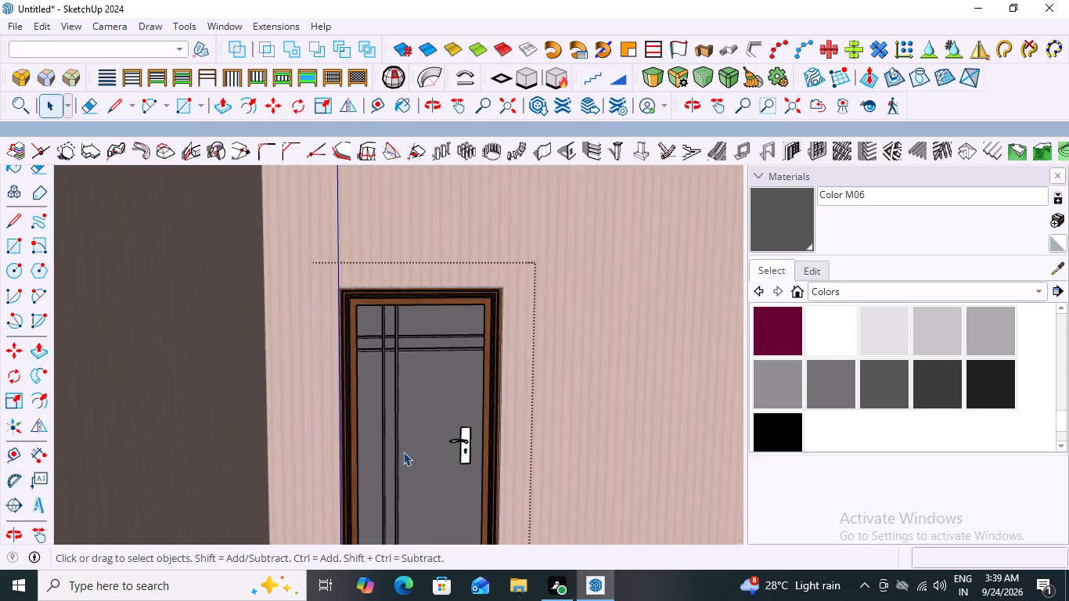
{"action": "scroll", "coordinate": [394, 428], "scroll_direction": "up", "scroll_amount": 14}
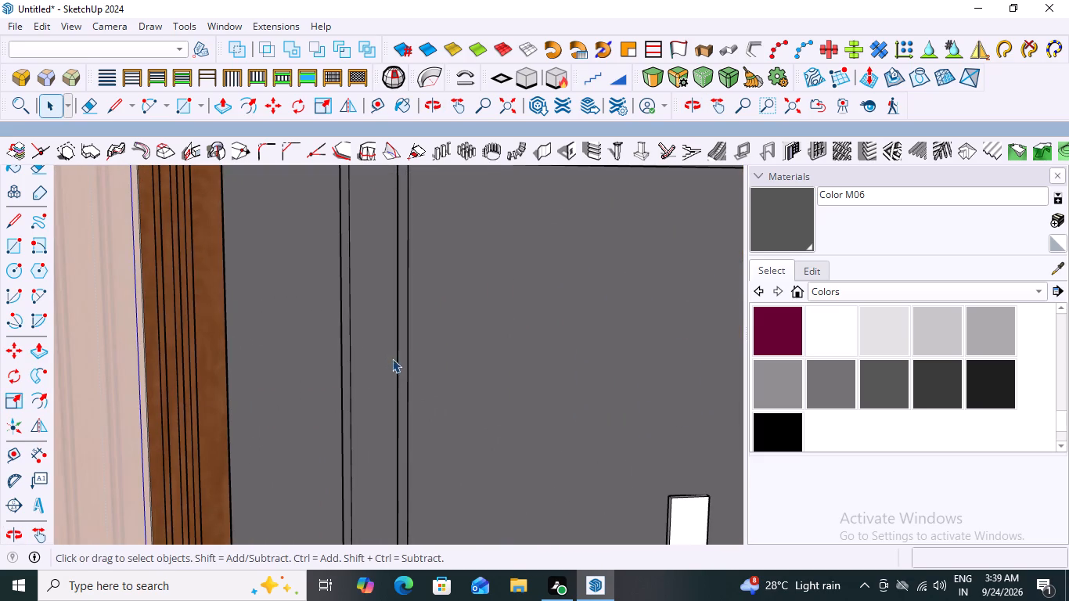
{"action": "left_click", "coordinate": [407, 368]}
{"action": "left_click", "coordinate": [405, 366]}
{"action": "double_click", "coordinate": [405, 366]}
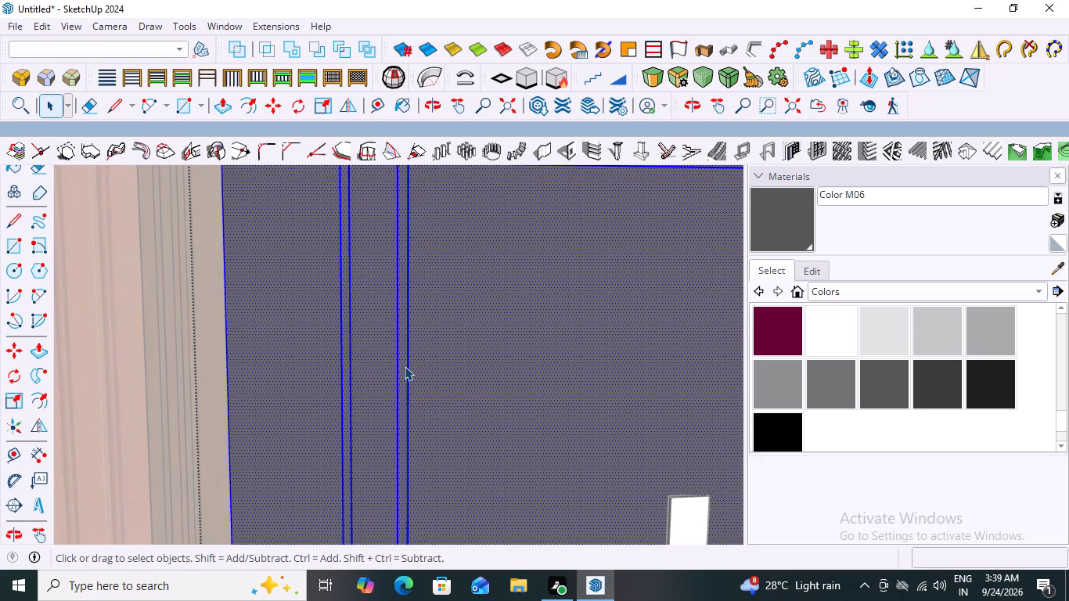
{"action": "left_click", "coordinate": [405, 366]}
{"action": "triple_click", "coordinate": [405, 366]}
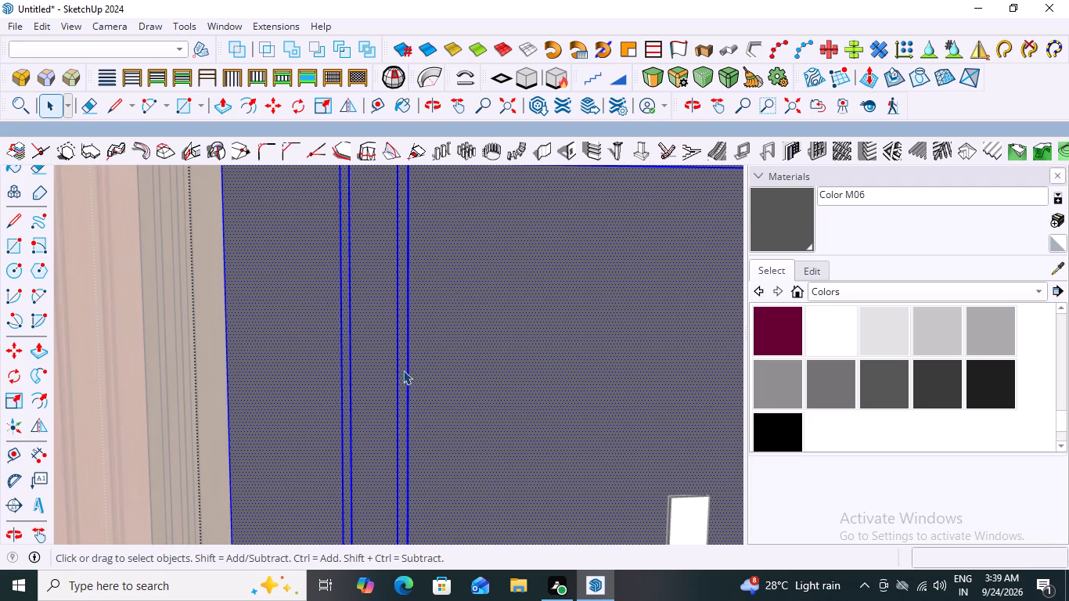
{"action": "double_click", "coordinate": [403, 370]}
{"action": "scroll", "coordinate": [383, 380], "scroll_direction": "down", "scroll_amount": 8}
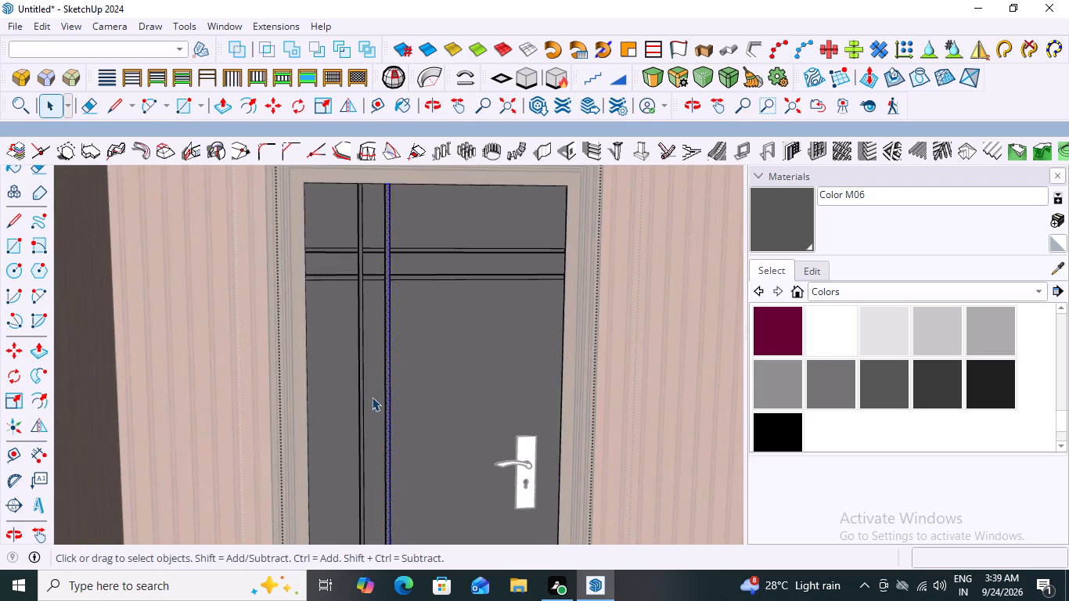
{"action": "scroll", "coordinate": [373, 397], "scroll_direction": "up", "scroll_amount": 11}
{"action": "scroll", "coordinate": [364, 354], "scroll_direction": "down", "scroll_amount": 4}
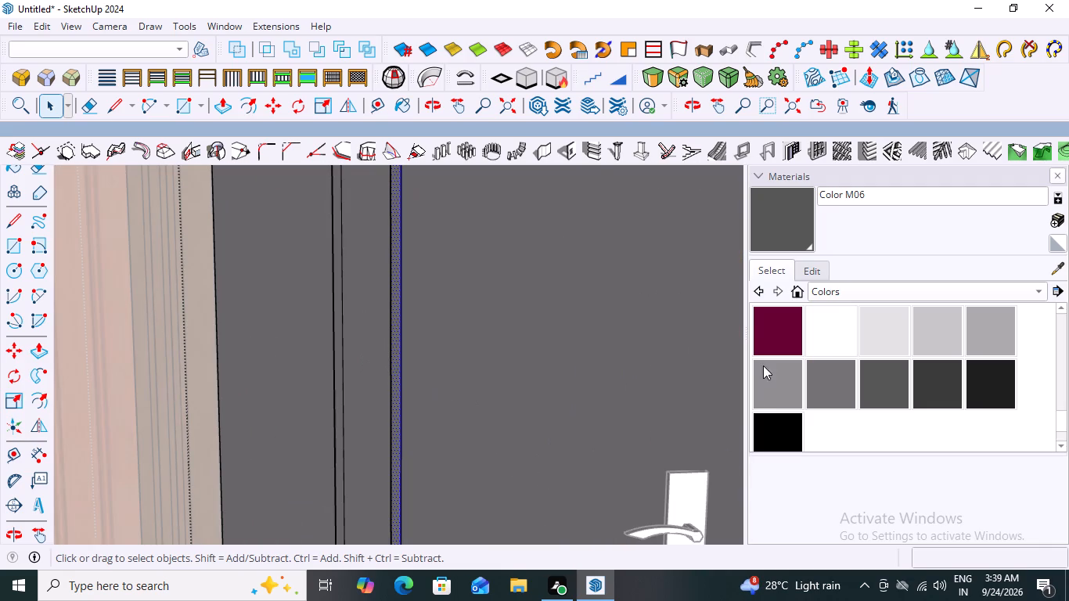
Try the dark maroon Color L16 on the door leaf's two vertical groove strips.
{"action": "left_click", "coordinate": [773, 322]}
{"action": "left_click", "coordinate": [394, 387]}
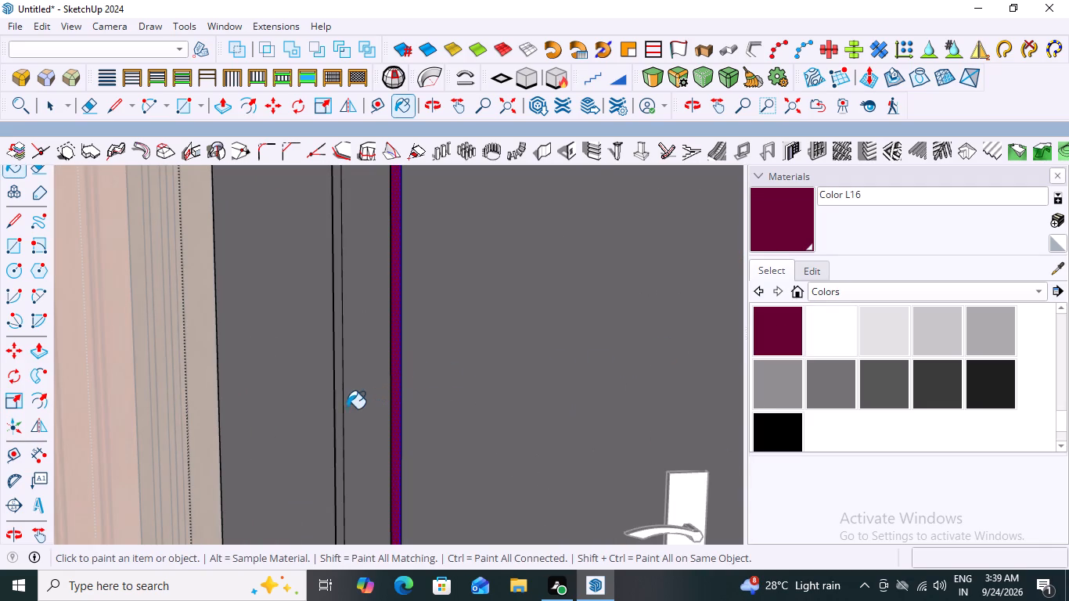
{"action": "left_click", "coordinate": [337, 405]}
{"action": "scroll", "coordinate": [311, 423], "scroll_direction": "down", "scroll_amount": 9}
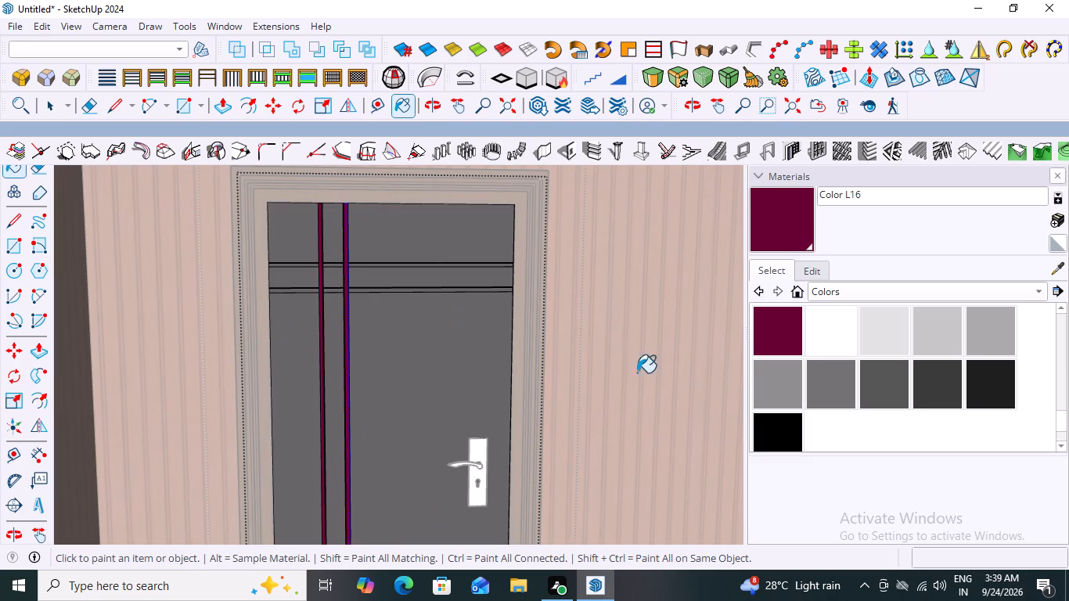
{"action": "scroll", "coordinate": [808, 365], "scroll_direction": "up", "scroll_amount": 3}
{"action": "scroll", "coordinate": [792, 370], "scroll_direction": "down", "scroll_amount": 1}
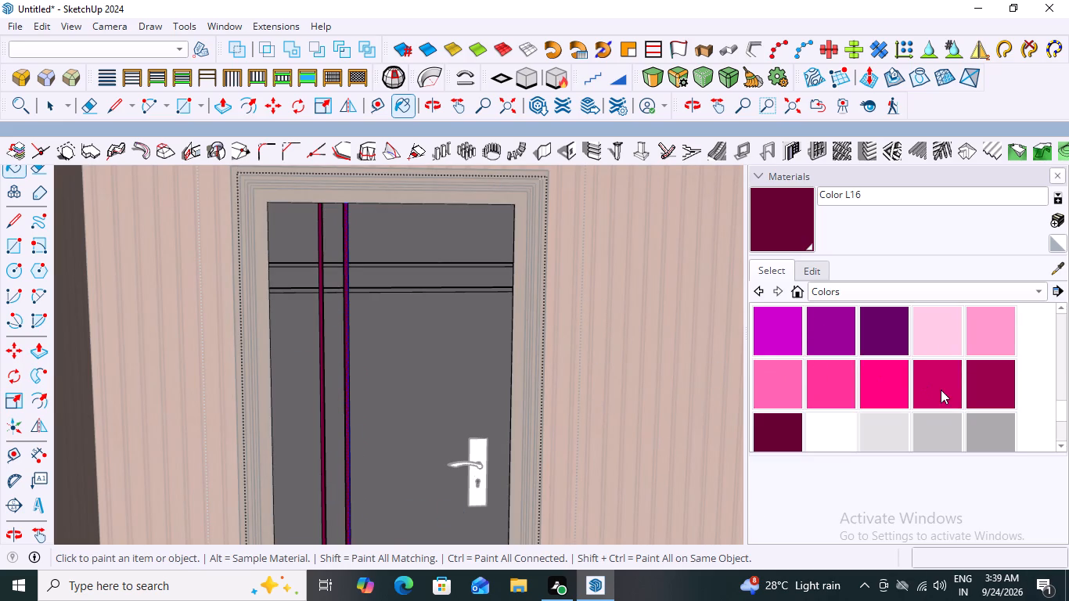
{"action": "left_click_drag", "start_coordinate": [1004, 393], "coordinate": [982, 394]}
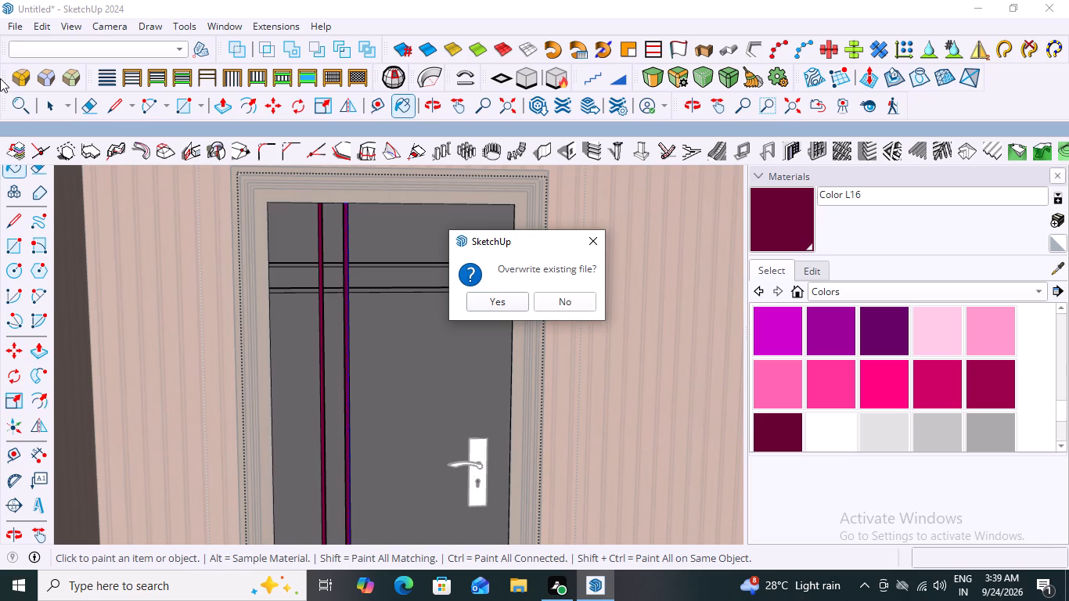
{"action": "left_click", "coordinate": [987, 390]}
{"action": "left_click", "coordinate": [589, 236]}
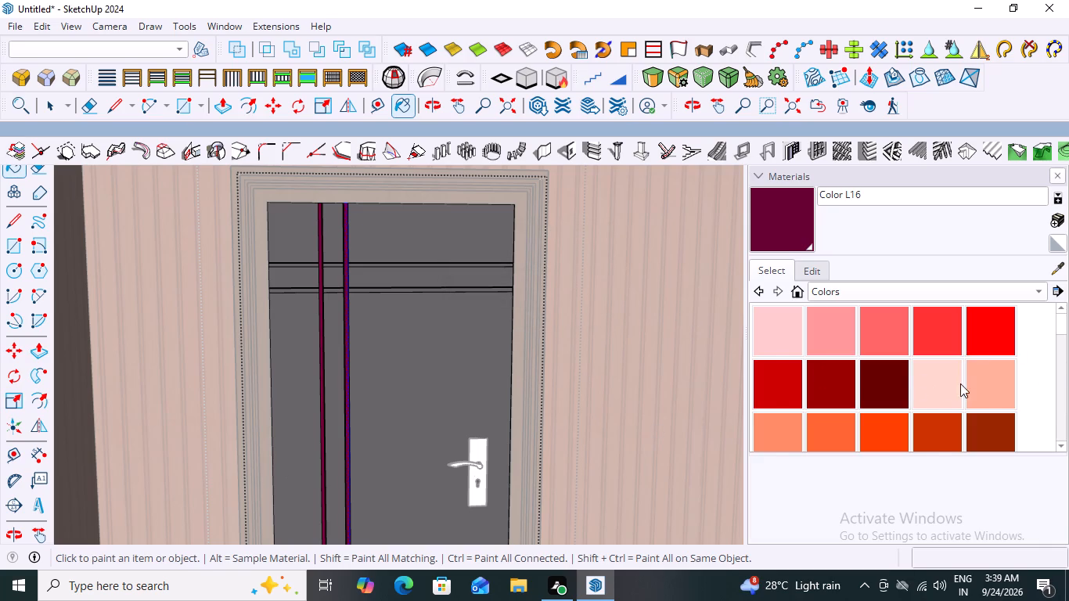
Paint the door leaf's two vertical groove strips with the crimson Color L11.
{"action": "scroll", "coordinate": [849, 385], "scroll_direction": "down", "scroll_amount": 3}
{"action": "scroll", "coordinate": [915, 380], "scroll_direction": "up", "scroll_amount": 7}
{"action": "scroll", "coordinate": [869, 381], "scroll_direction": "down", "scroll_amount": 6}
{"action": "scroll", "coordinate": [885, 348], "scroll_direction": "up", "scroll_amount": 14}
{"action": "scroll", "coordinate": [889, 346], "scroll_direction": "down", "scroll_amount": 18}
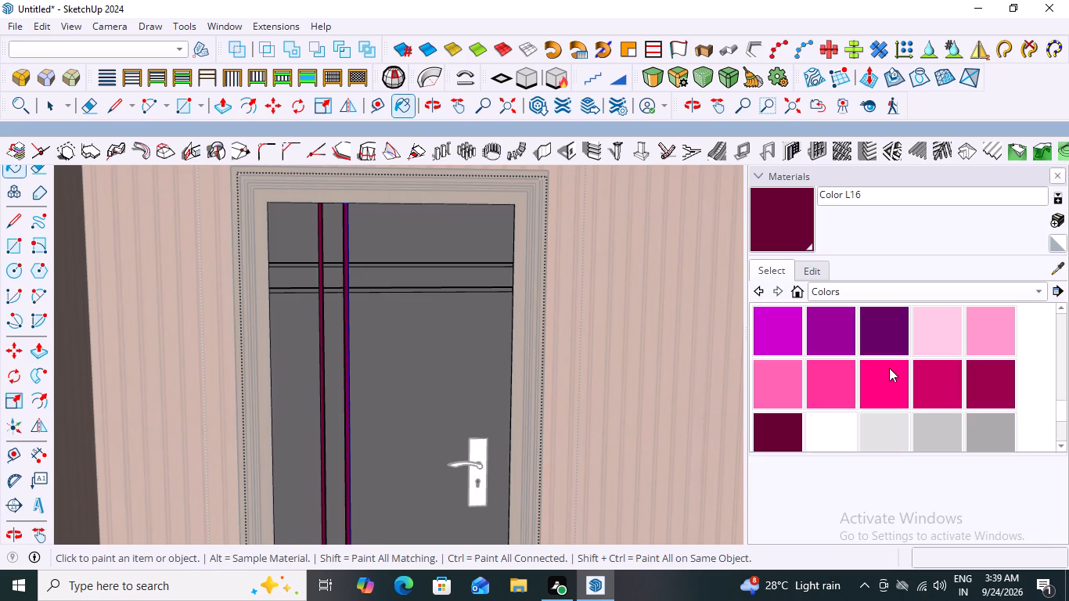
{"action": "left_click", "coordinate": [992, 391]}
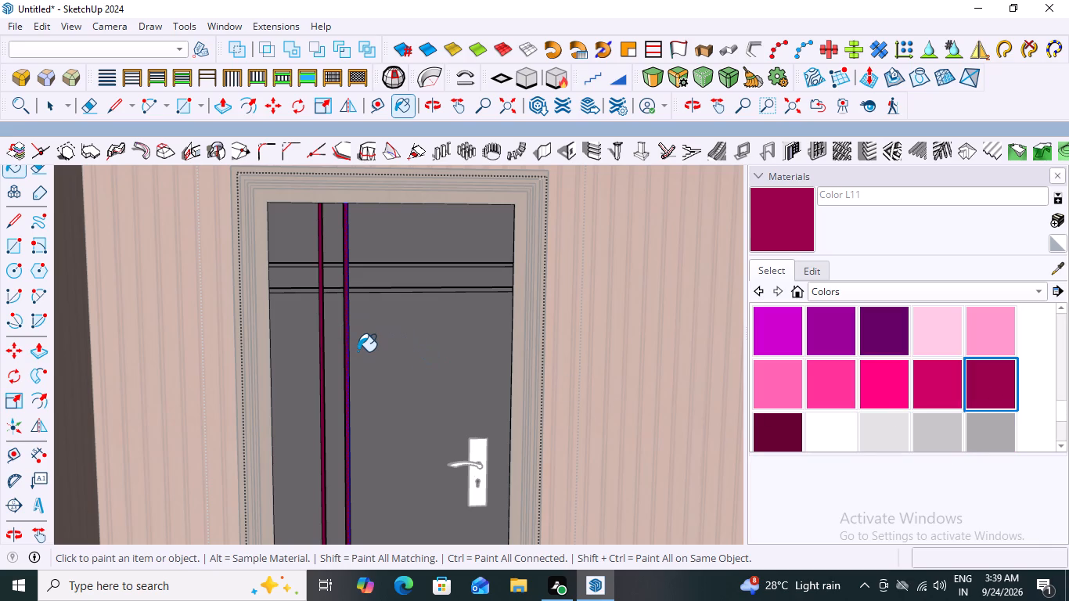
{"action": "left_click", "coordinate": [347, 350]}
{"action": "scroll", "coordinate": [322, 386], "scroll_direction": "up", "scroll_amount": 2}
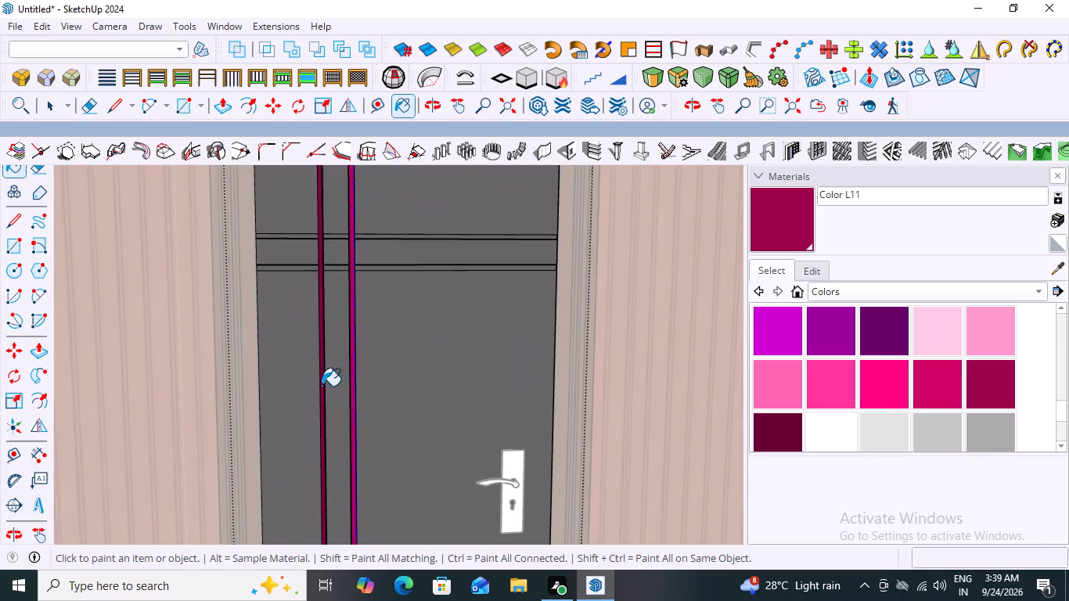
{"action": "left_click", "coordinate": [322, 375]}
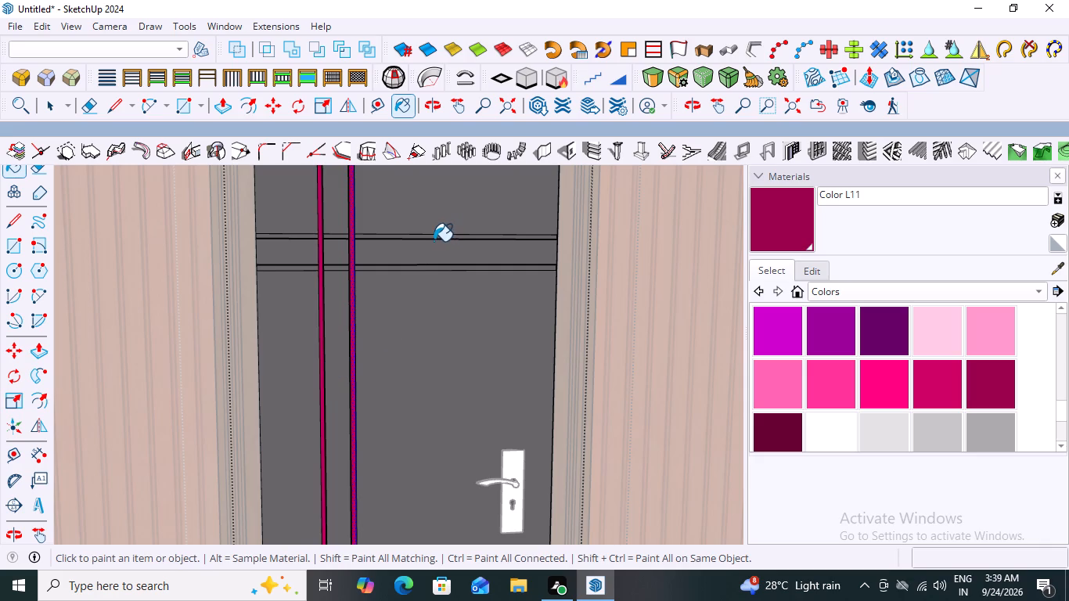
Paint every segment of the door leaf's two horizontal groove strips with Color L11 and leave the leaf's editing level.
{"action": "scroll", "coordinate": [434, 241], "scroll_direction": "up", "scroll_amount": 6}
{"action": "left_click", "coordinate": [419, 233]}
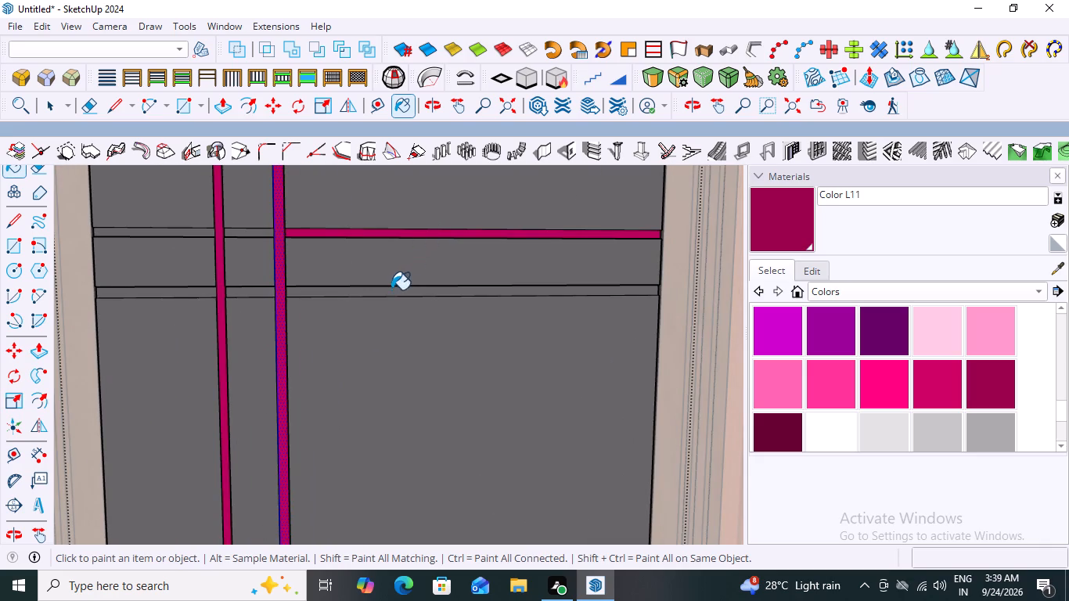
{"action": "left_click", "coordinate": [389, 293]}
{"action": "scroll", "coordinate": [293, 304], "scroll_direction": "down", "scroll_amount": 8}
{"action": "scroll", "coordinate": [290, 245], "scroll_direction": "up", "scroll_amount": 4}
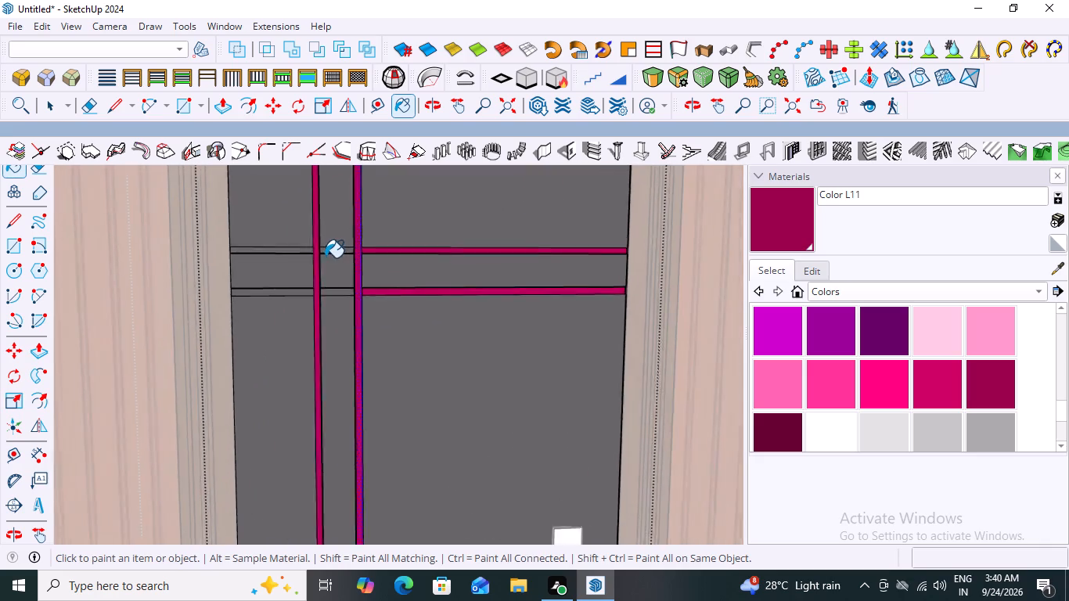
{"action": "scroll", "coordinate": [325, 257], "scroll_direction": "up", "scroll_amount": 2}
{"action": "left_click", "coordinate": [337, 251]}
{"action": "left_click", "coordinate": [326, 304]}
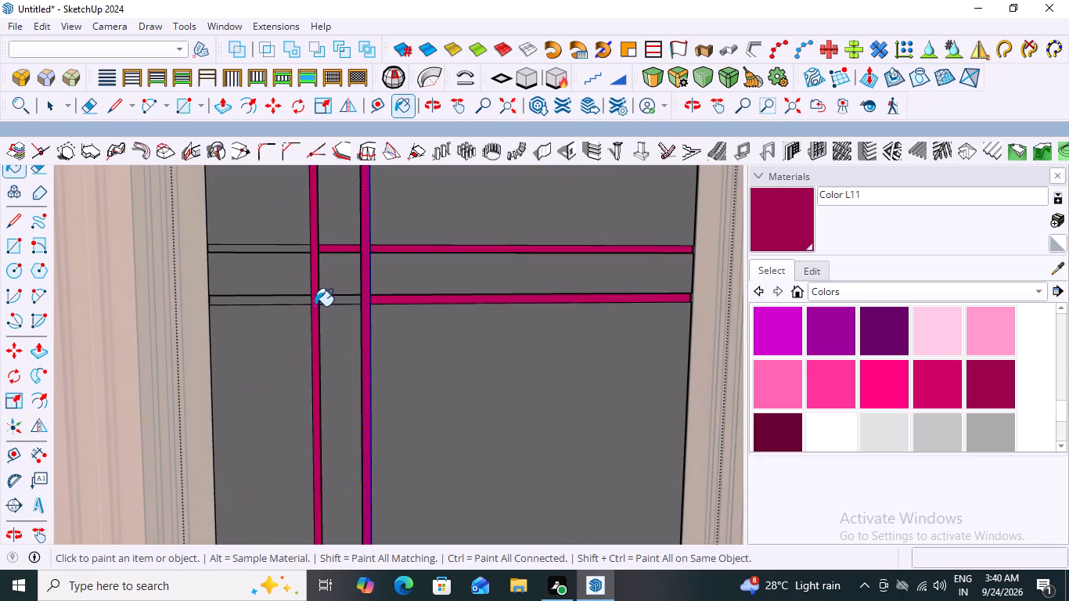
{"action": "left_click", "coordinate": [293, 302]}
{"action": "left_click", "coordinate": [293, 247]}
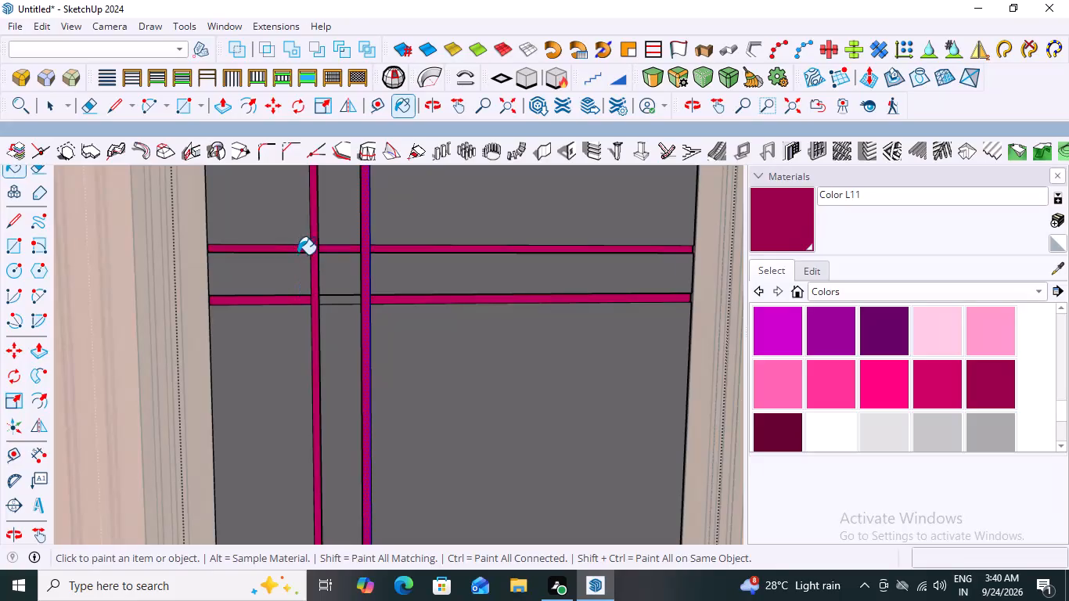
{"action": "left_click", "coordinate": [338, 301]}
{"action": "scroll", "coordinate": [285, 286], "scroll_direction": "down", "scroll_amount": 10}
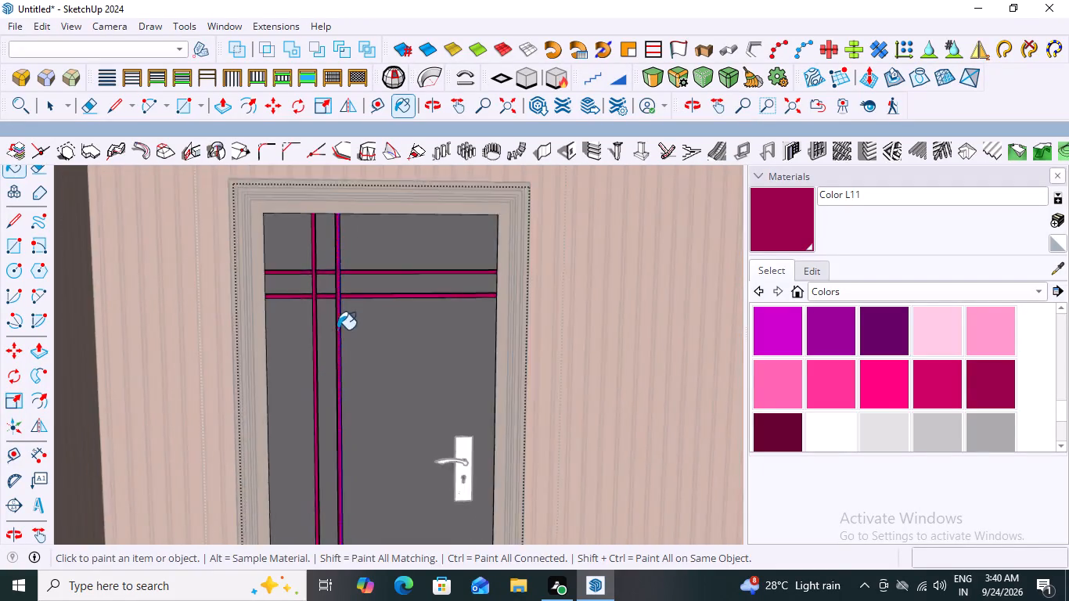
{"action": "scroll", "coordinate": [337, 329], "scroll_direction": "down", "scroll_amount": 2}
{"action": "scroll", "coordinate": [937, 345], "scroll_direction": "up", "scroll_amount": 2}
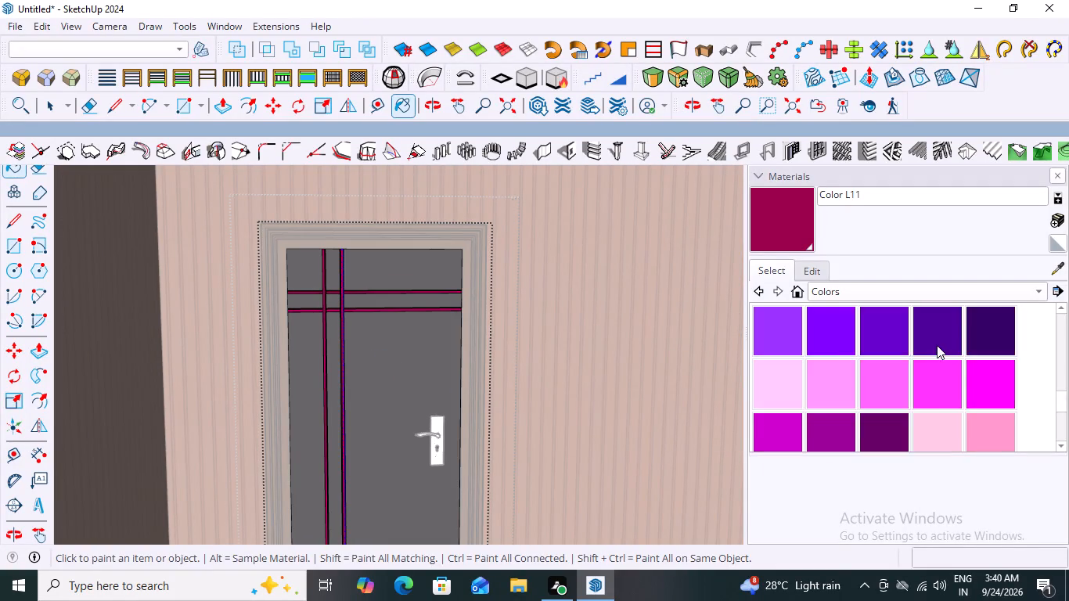
{"action": "scroll", "coordinate": [937, 345], "scroll_direction": "up", "scroll_amount": 1}
{"action": "key", "text": "space"}
{"action": "left_click", "coordinate": [614, 342]}
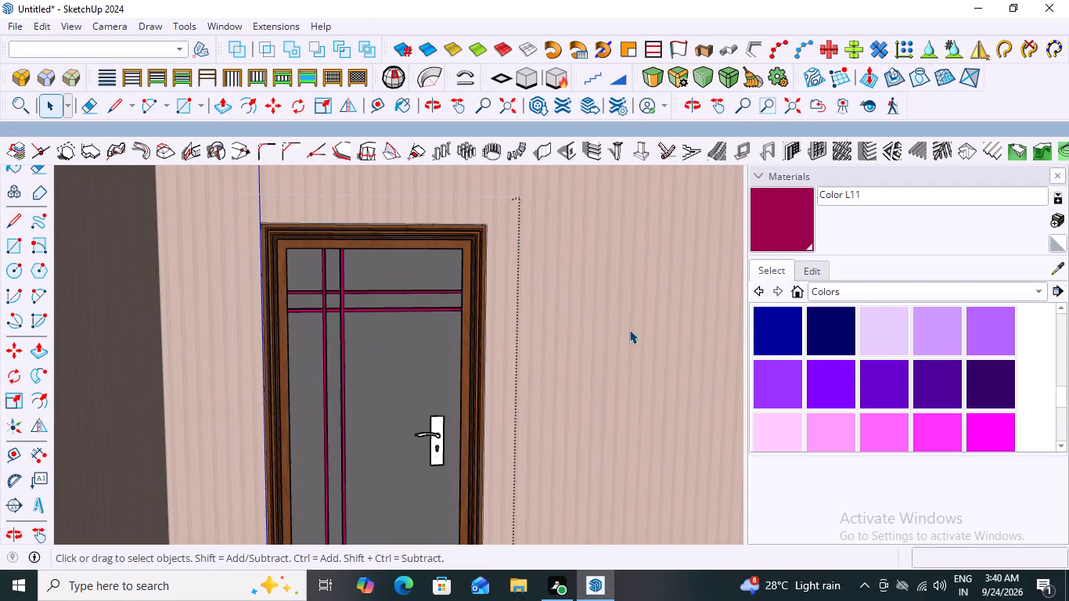
Examine the recoloured door up close and together with the window wall from several angles.
{"action": "scroll", "coordinate": [630, 329], "scroll_direction": "down", "scroll_amount": 2}
{"action": "scroll", "coordinate": [605, 390], "scroll_direction": "down", "scroll_amount": 2}
{"action": "scroll", "coordinate": [436, 329], "scroll_direction": "up", "scroll_amount": 8}
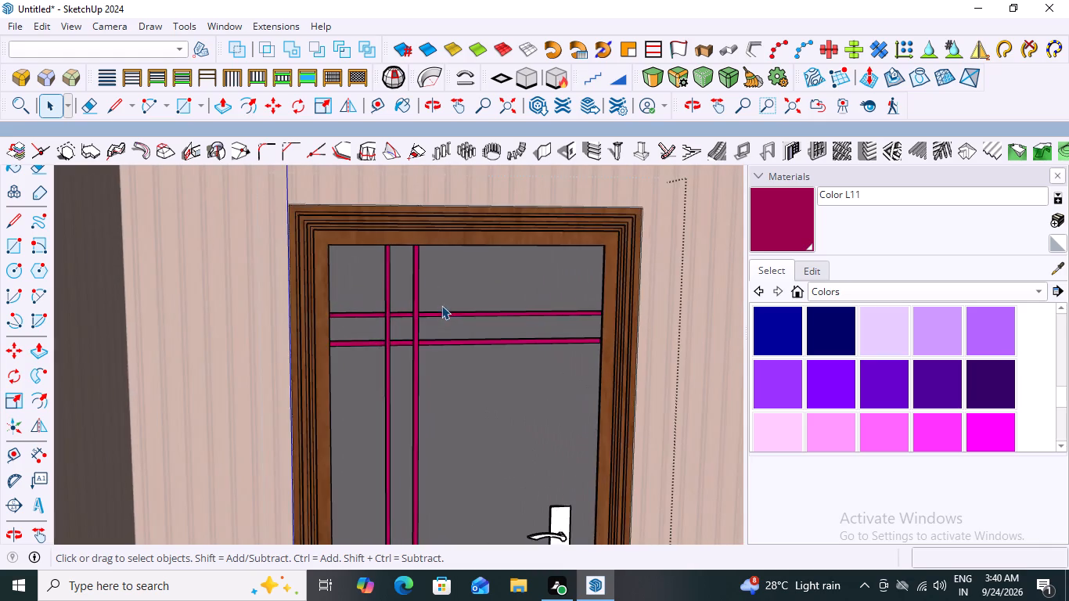
{"action": "scroll", "coordinate": [442, 303], "scroll_direction": "down", "scroll_amount": 11}
{"action": "middle_click", "coordinate": [599, 434]}
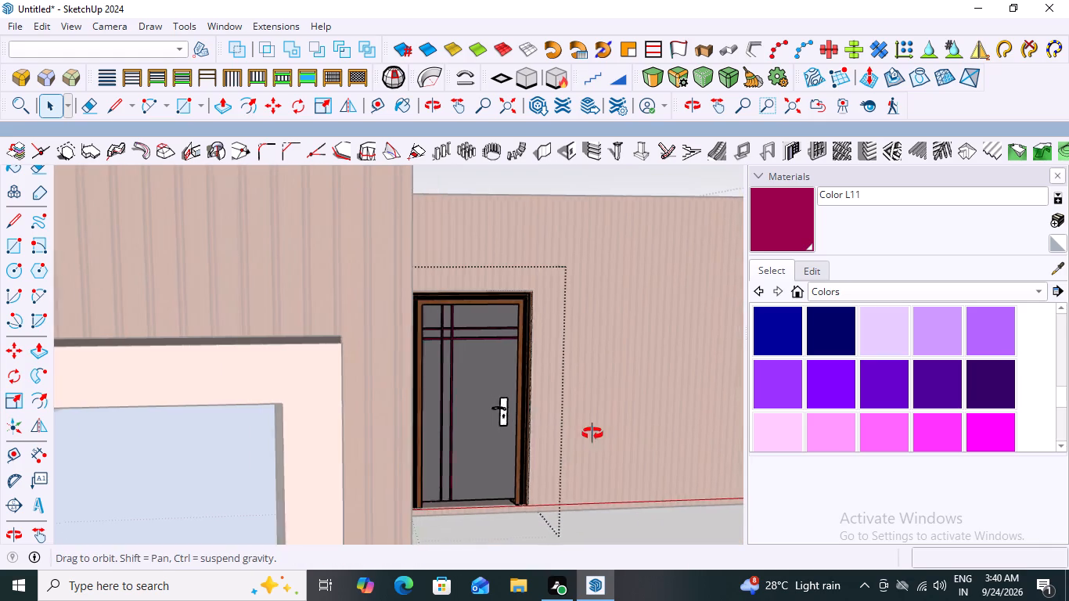
{"action": "scroll", "coordinate": [552, 400], "scroll_direction": "down", "scroll_amount": 10}
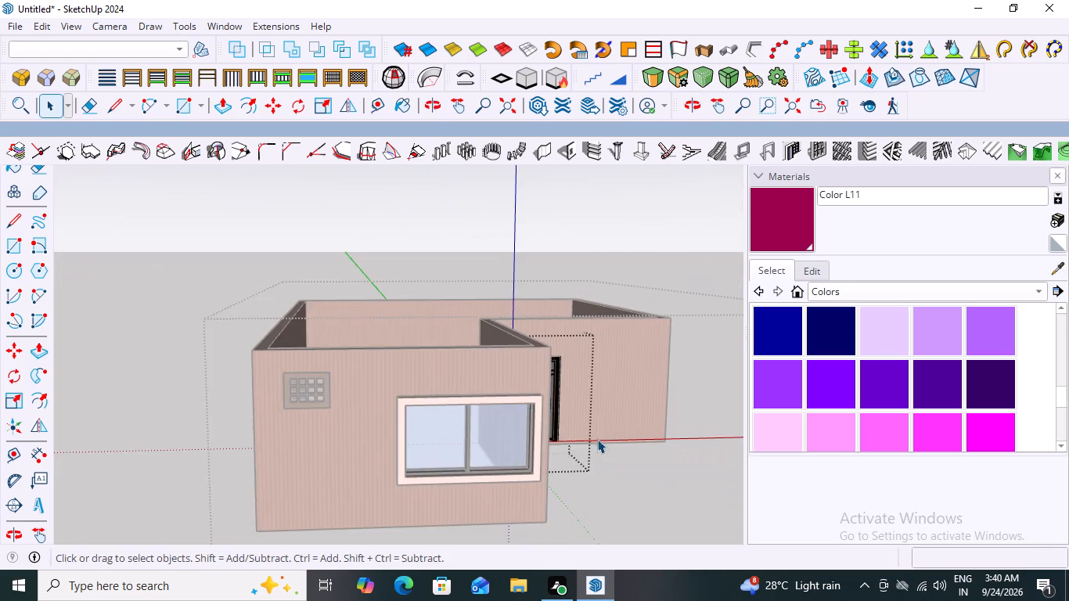
{"action": "middle_click_drag", "start_coordinate": [588, 444], "coordinate": [536, 450]}
{"action": "scroll", "coordinate": [515, 372], "scroll_direction": "up", "scroll_amount": 7}
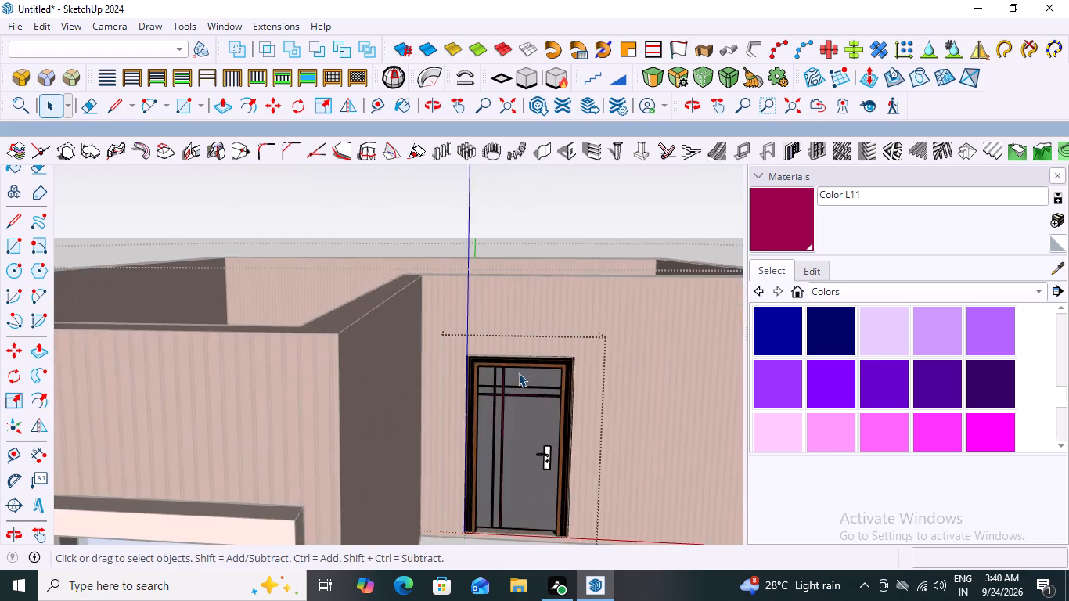
{"action": "scroll", "coordinate": [518, 372], "scroll_direction": "up", "scroll_amount": 15}
{"action": "scroll", "coordinate": [515, 372], "scroll_direction": "down", "scroll_amount": 7}
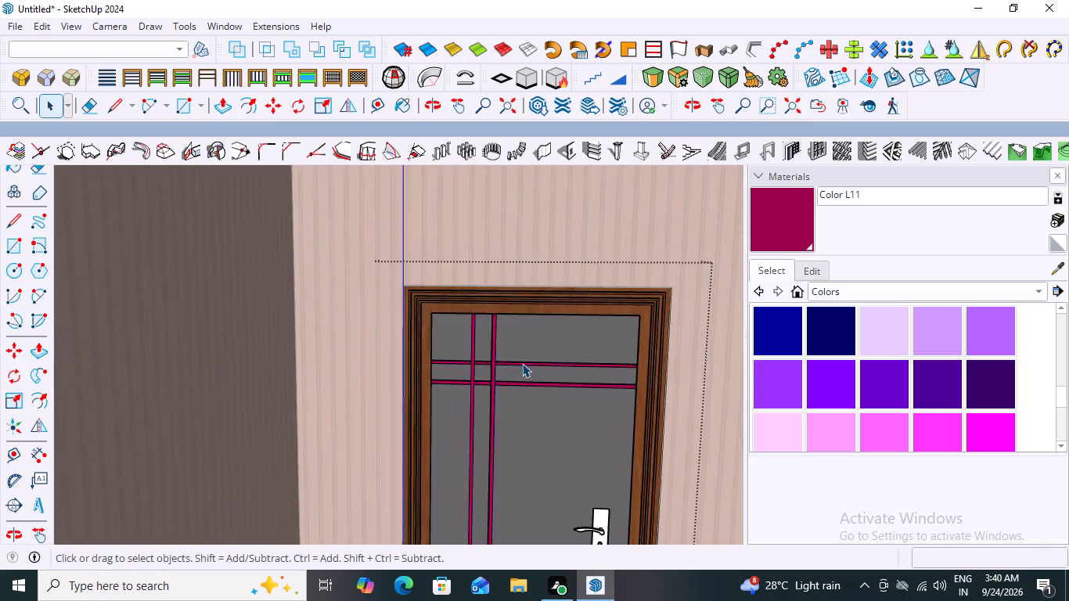
{"action": "scroll", "coordinate": [522, 363], "scroll_direction": "down", "scroll_amount": 12}
{"action": "middle_click_drag", "start_coordinate": [568, 452], "coordinate": [582, 450]}
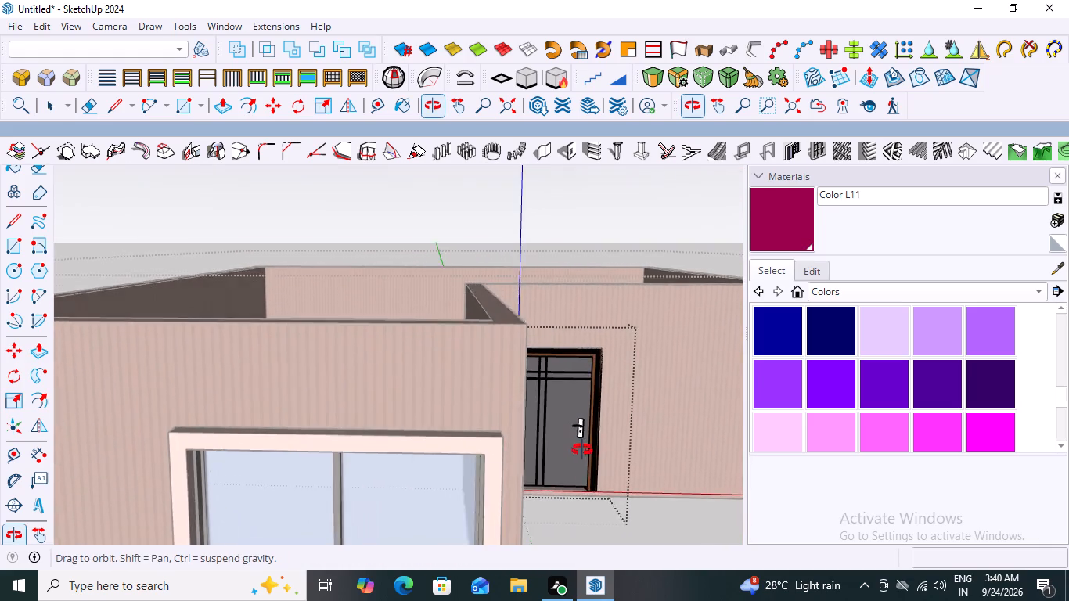
{"action": "middle_click_drag", "start_coordinate": [582, 450], "coordinate": [582, 448]}
{"action": "scroll", "coordinate": [571, 421], "scroll_direction": "down", "scroll_amount": 3}
Leave the remaining group editing level around the door so the whole building is out of editing.
{"action": "left_click", "coordinate": [653, 214]}
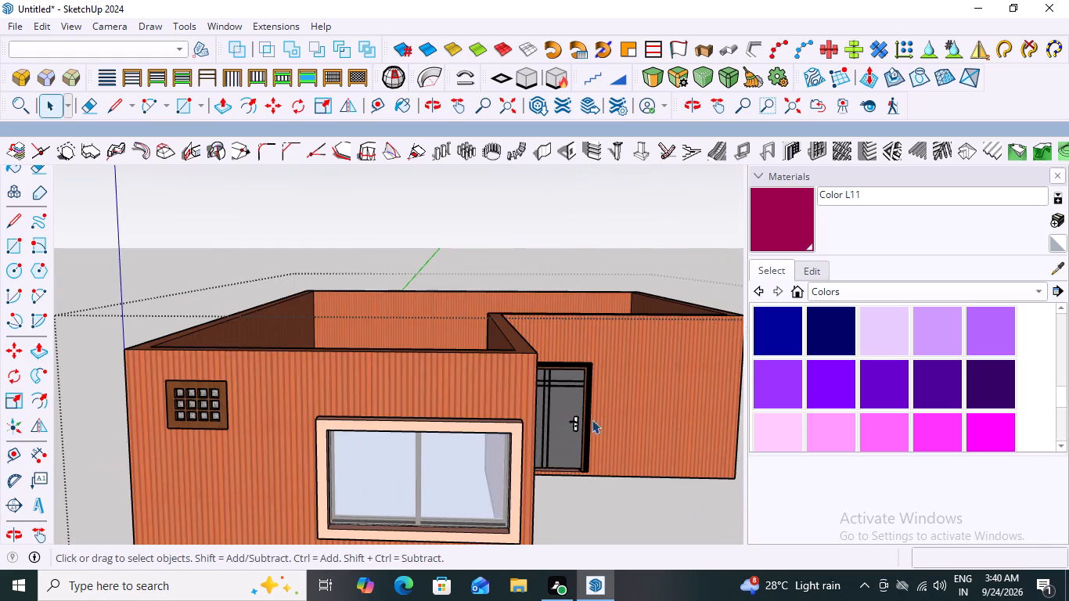
{"action": "middle_click_drag", "start_coordinate": [632, 477], "coordinate": [652, 469]}
{"action": "scroll", "coordinate": [609, 448], "scroll_direction": "up", "scroll_amount": 10}
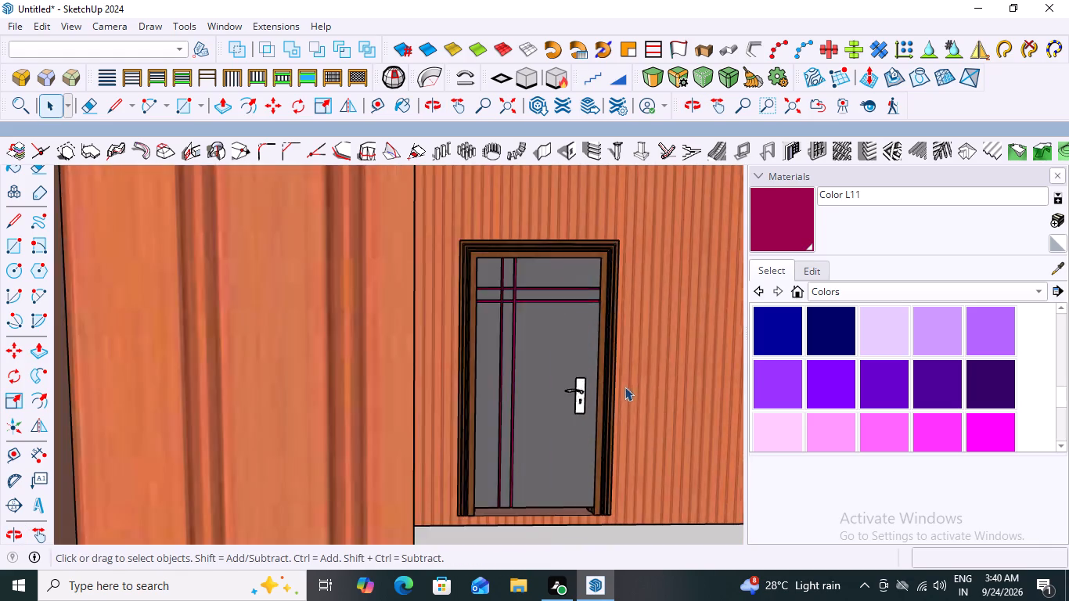
{"action": "scroll", "coordinate": [624, 387], "scroll_direction": "up", "scroll_amount": 4}
{"action": "scroll", "coordinate": [499, 378], "scroll_direction": "up", "scroll_amount": 3}
{"action": "scroll", "coordinate": [508, 365], "scroll_direction": "down", "scroll_amount": 4}
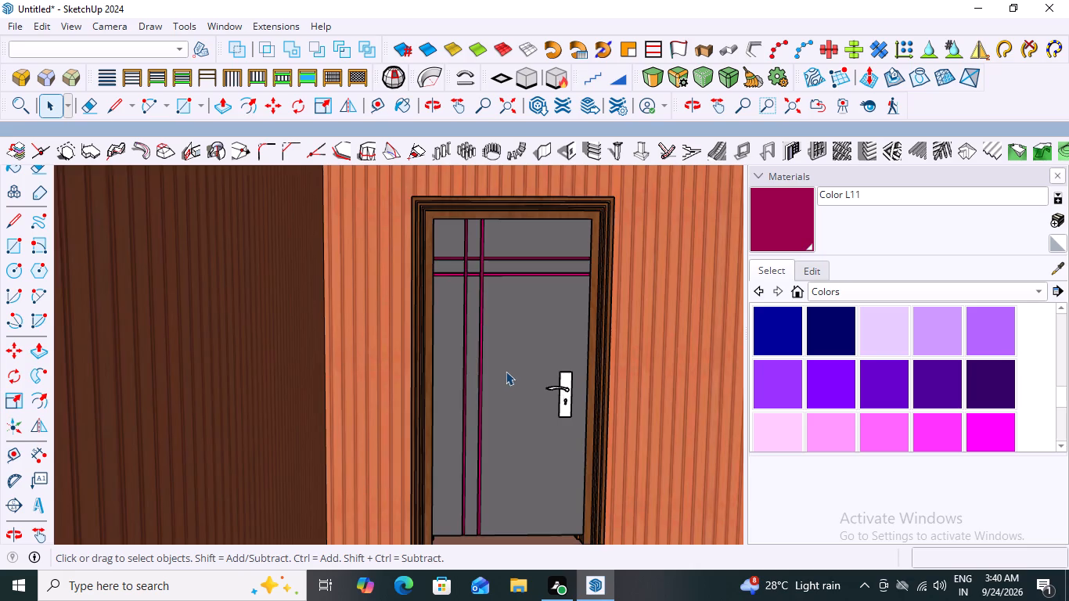
Close the building group's editing level so that nothing is left open for editing.
{"action": "scroll", "coordinate": [506, 371], "scroll_direction": "down", "scroll_amount": 11}
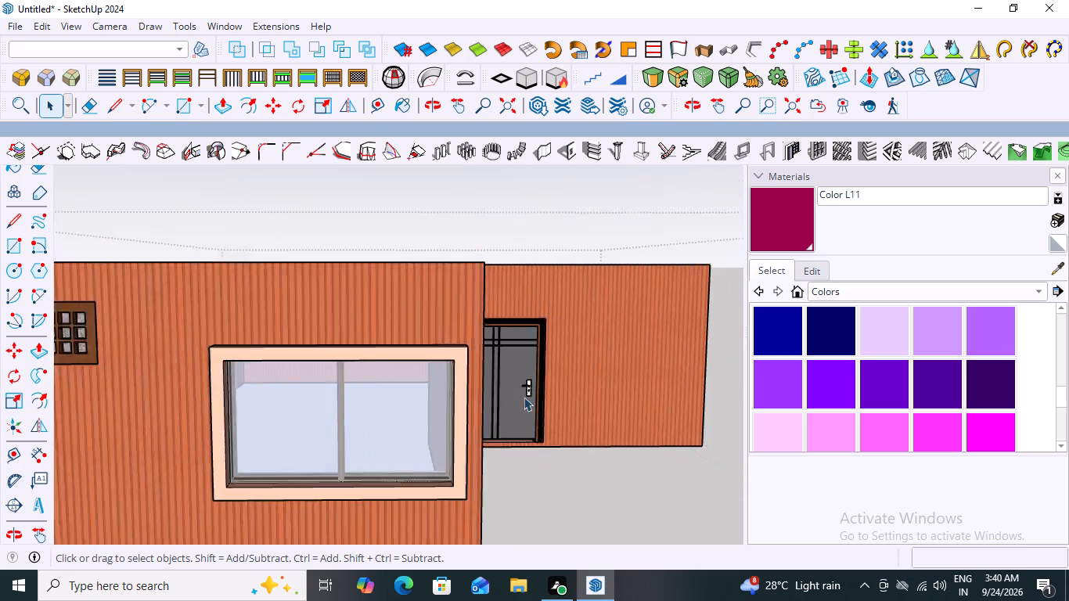
{"action": "scroll", "coordinate": [524, 397], "scroll_direction": "down", "scroll_amount": 1}
{"action": "scroll", "coordinate": [560, 448], "scroll_direction": "down", "scroll_amount": 2}
{"action": "middle_click_drag", "start_coordinate": [615, 465], "coordinate": [612, 473]}
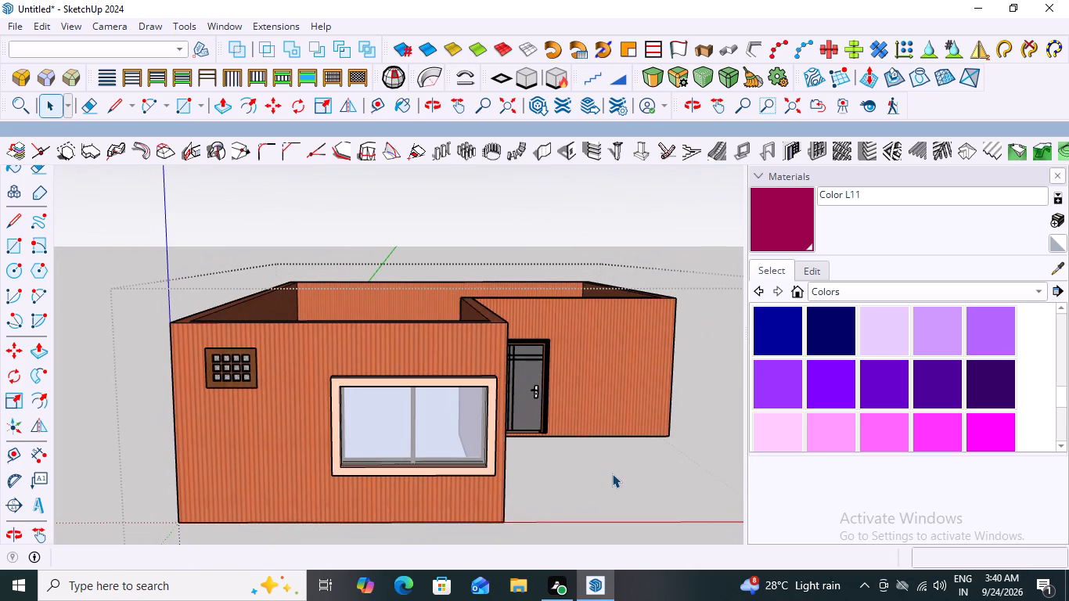
{"action": "scroll", "coordinate": [610, 452], "scroll_direction": "down", "scroll_amount": 10}
{"action": "middle_click_drag", "start_coordinate": [625, 485], "coordinate": [614, 486]}
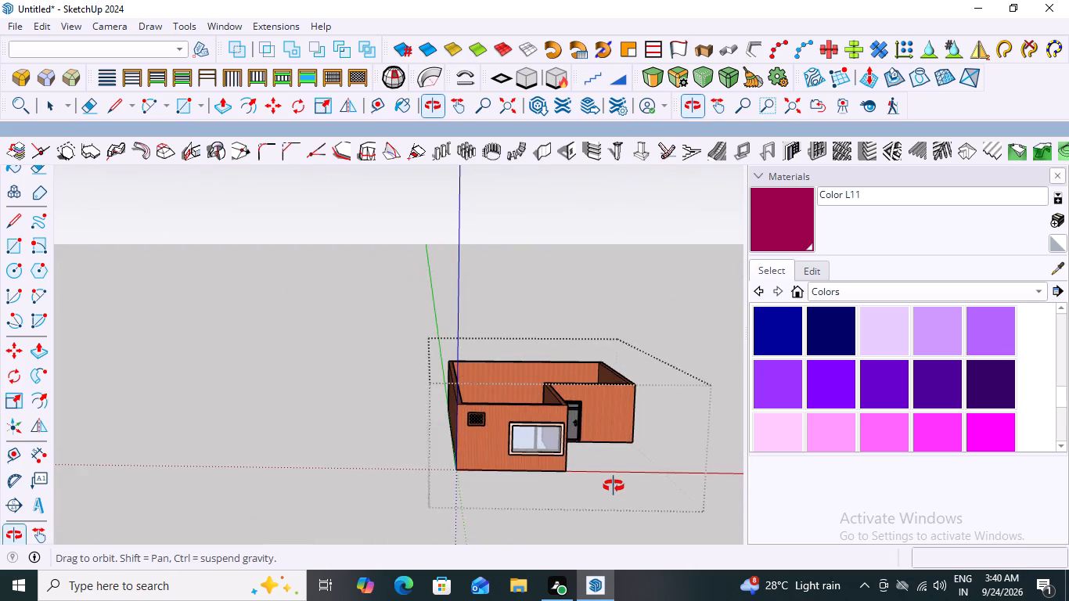
{"action": "middle_click_drag", "start_coordinate": [614, 486], "coordinate": [603, 487]}
{"action": "left_click", "coordinate": [643, 286]}
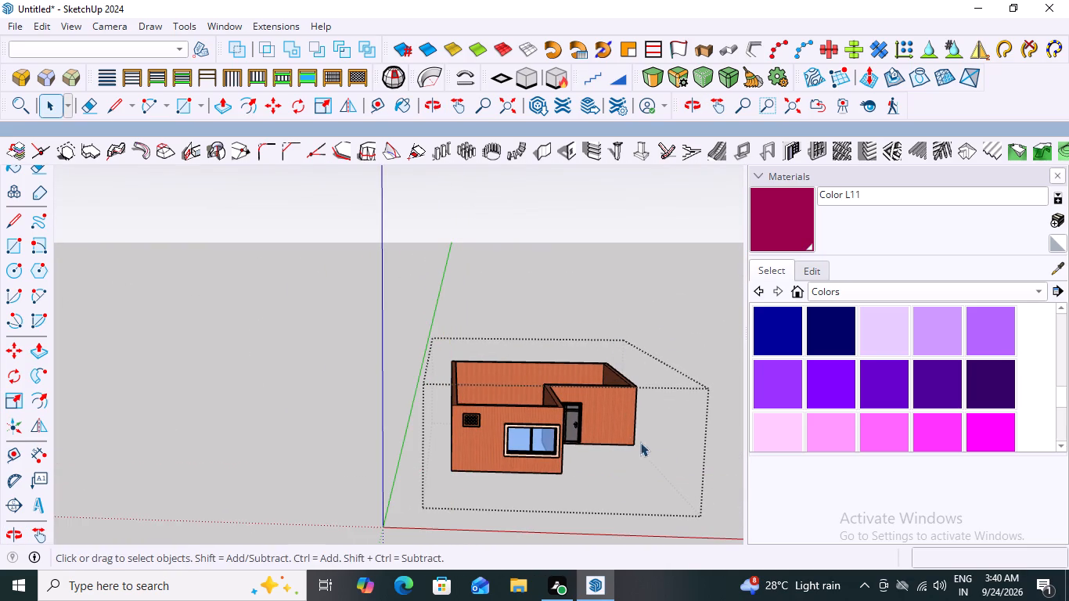
{"action": "left_click", "coordinate": [710, 279]}
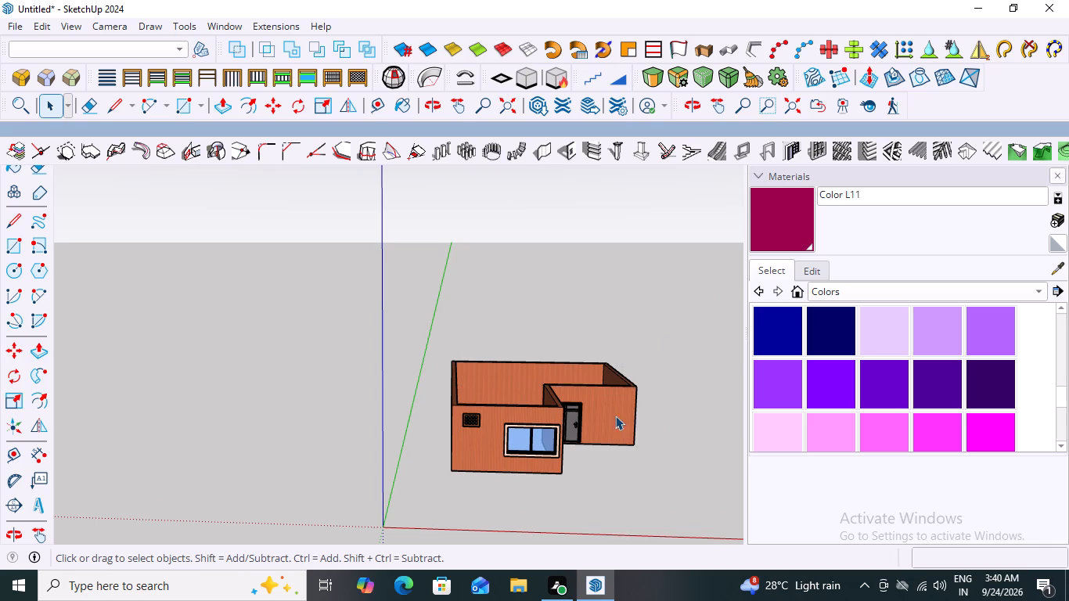
Hide the default tray to give the modelling view the full width.
{"action": "scroll", "coordinate": [610, 418], "scroll_direction": "down", "scroll_amount": 3}
{"action": "scroll", "coordinate": [581, 438], "scroll_direction": "up", "scroll_amount": 20}
{"action": "scroll", "coordinate": [581, 438], "scroll_direction": "up", "scroll_amount": 1}
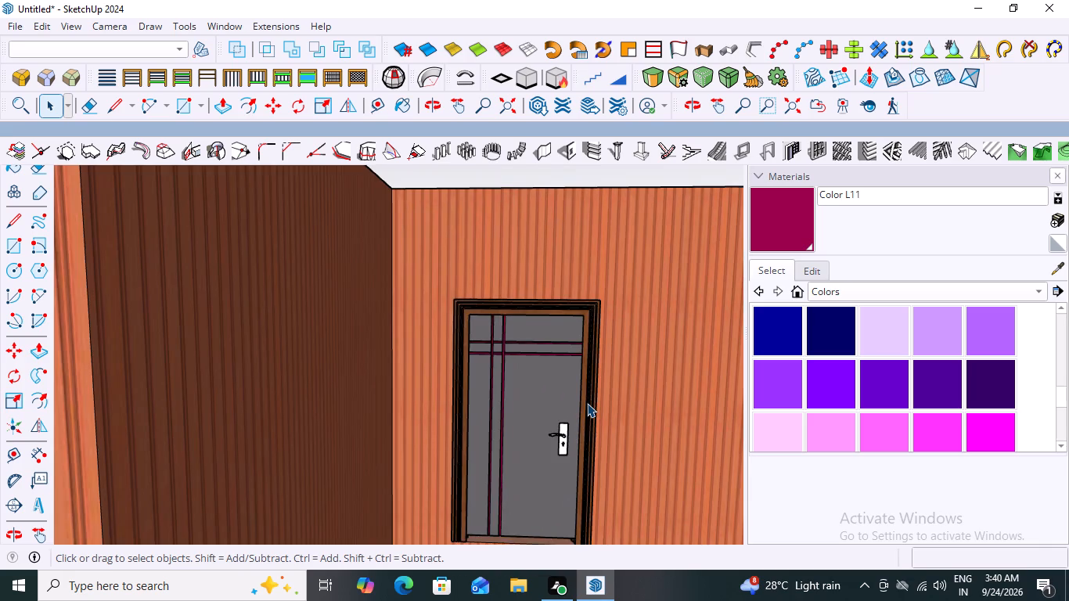
{"action": "scroll", "coordinate": [587, 403], "scroll_direction": "down", "scroll_amount": 19}
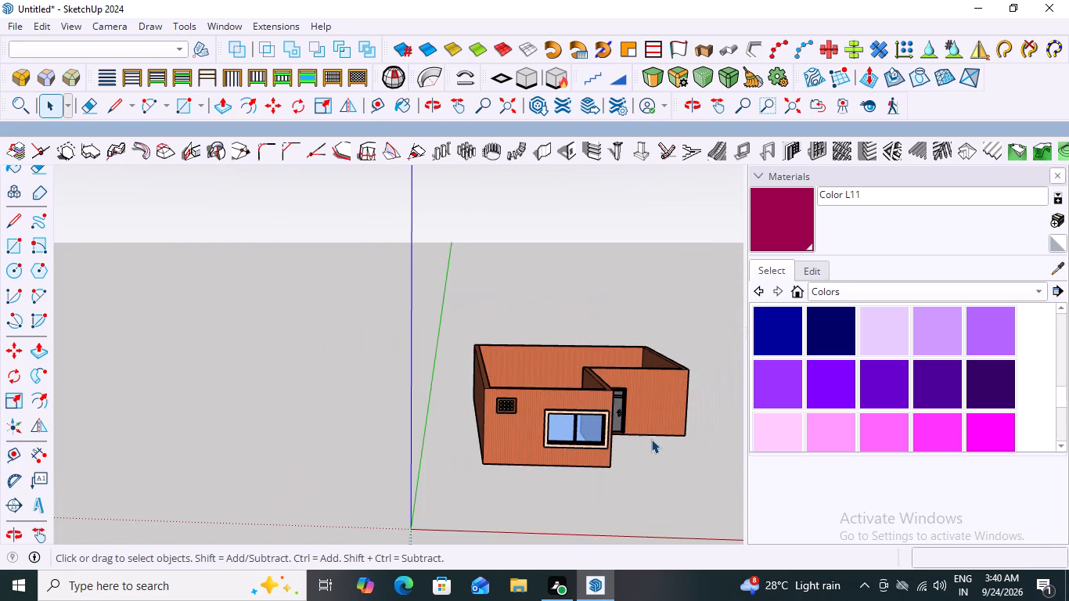
{"action": "middle_click", "coordinate": [658, 441]}
{"action": "scroll", "coordinate": [656, 441], "scroll_direction": "up", "scroll_amount": 2}
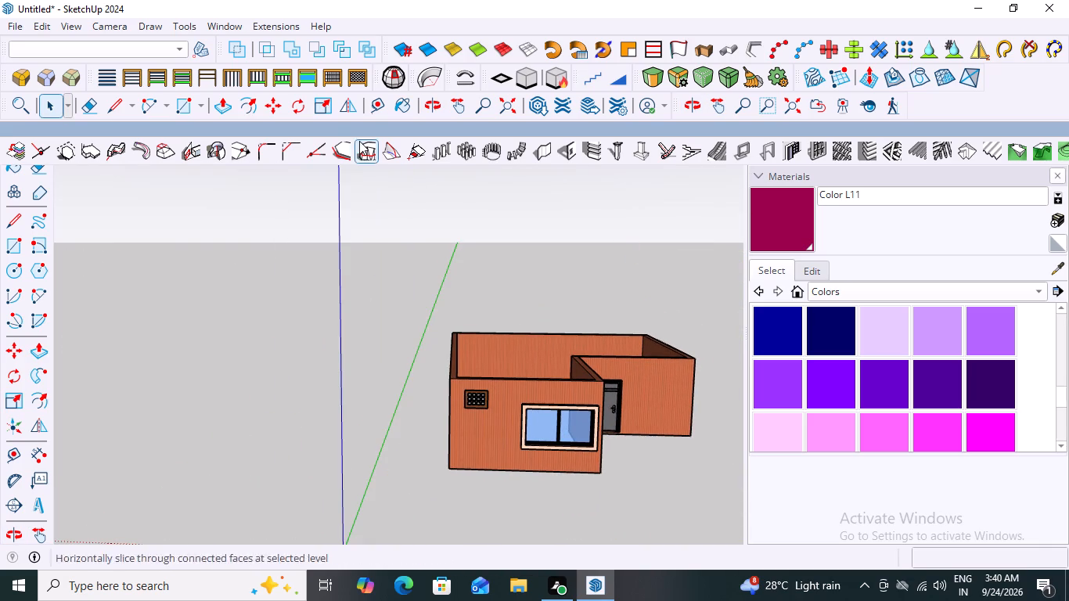
{"action": "left_click", "coordinate": [232, 23]}
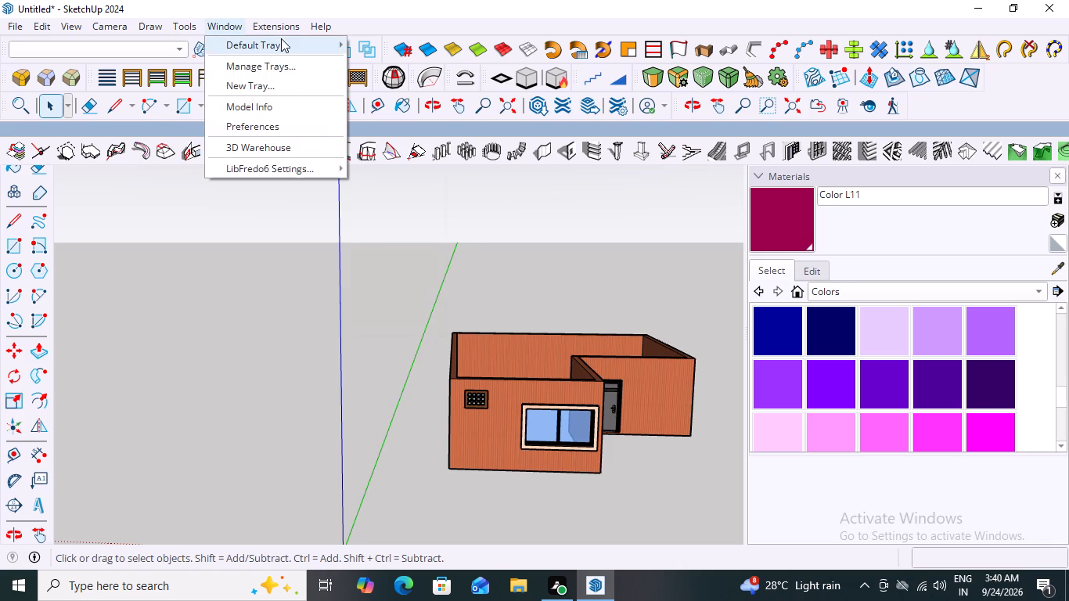
{"action": "left_click", "coordinate": [369, 40]}
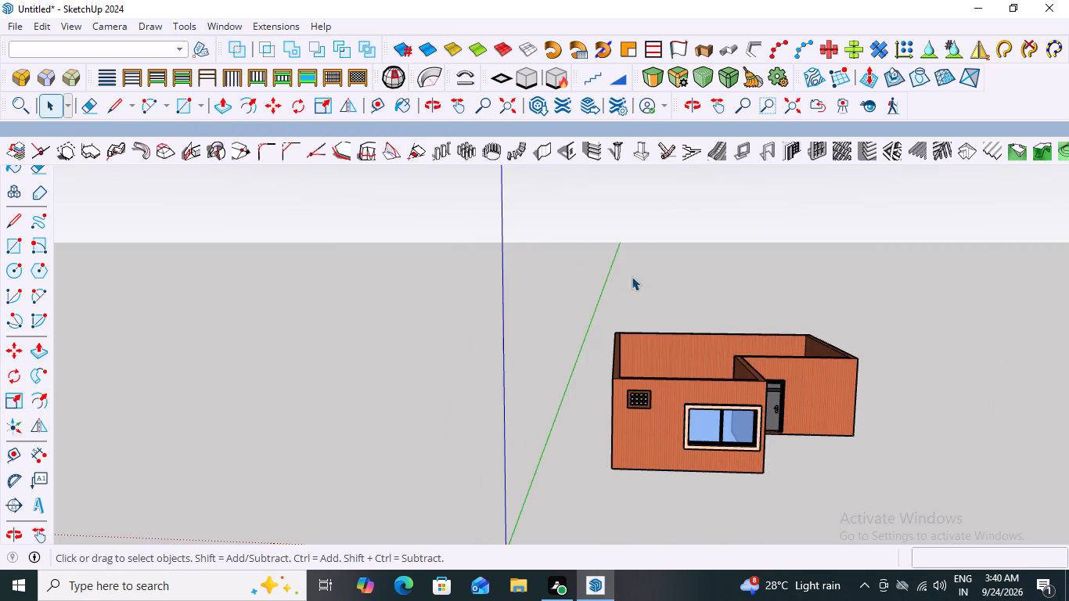
Open the building group for editing at the wall that holds the entrance door.
{"action": "scroll", "coordinate": [864, 438], "scroll_direction": "up", "scroll_amount": 9}
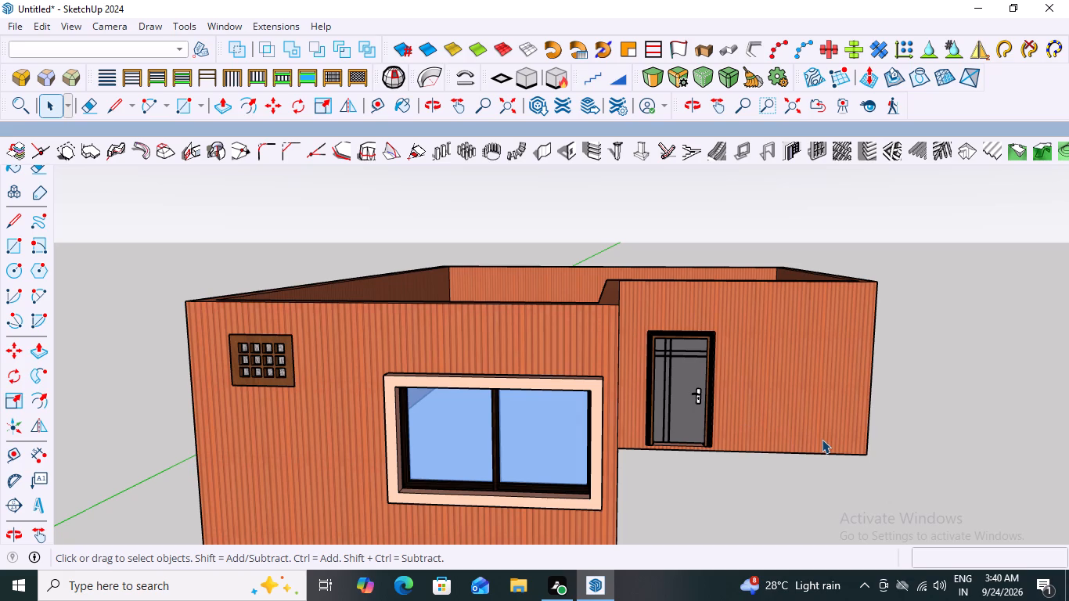
{"action": "scroll", "coordinate": [811, 428], "scroll_direction": "up", "scroll_amount": 2}
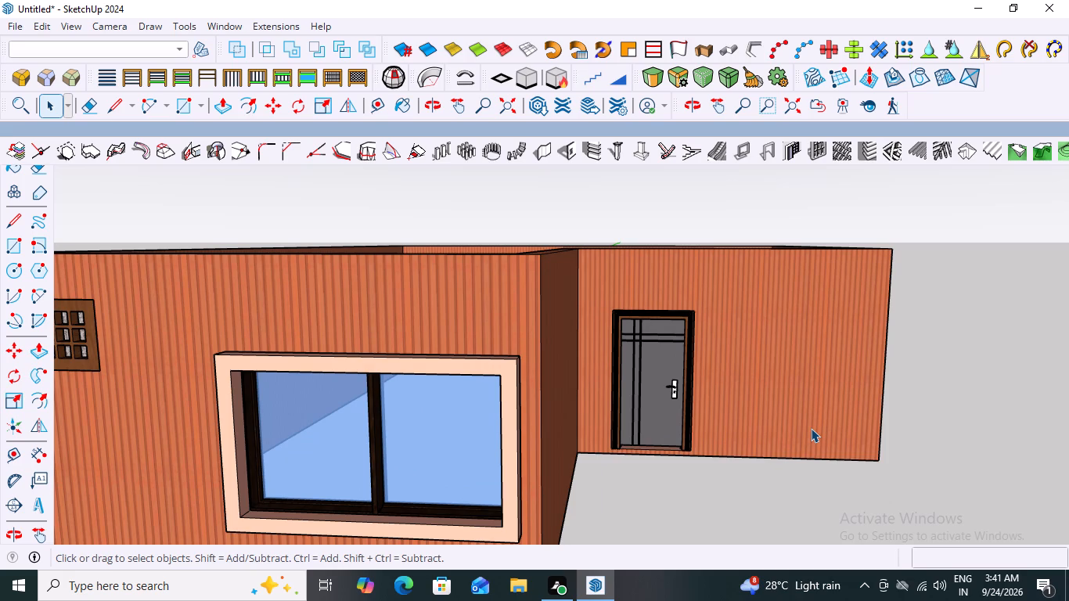
{"action": "left_click", "coordinate": [818, 405]}
{"action": "double_click", "coordinate": [818, 405]}
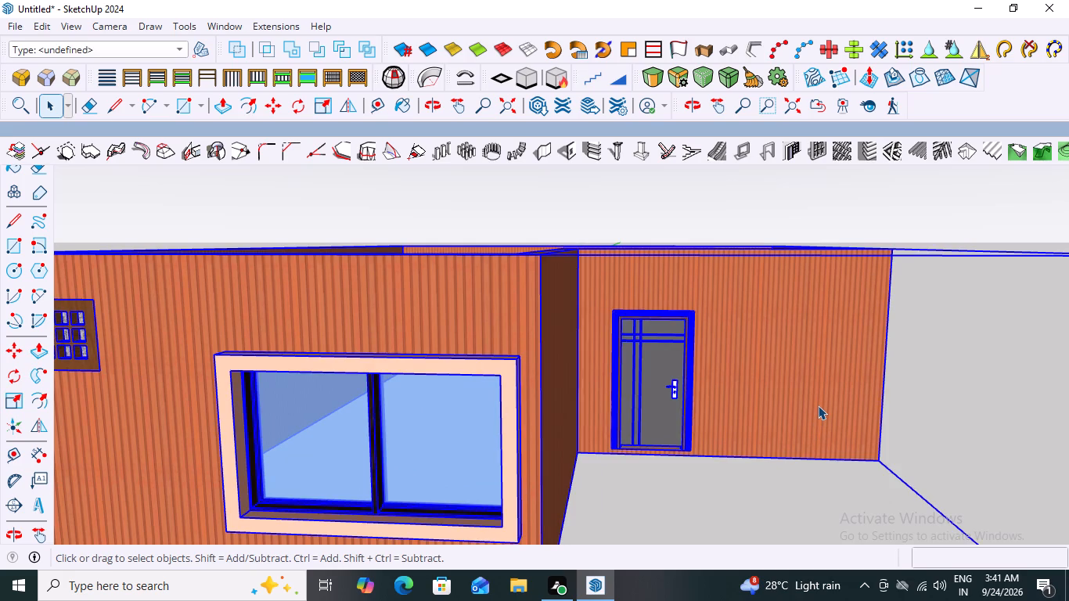
{"action": "scroll", "coordinate": [818, 405], "scroll_direction": "up", "scroll_amount": 3}
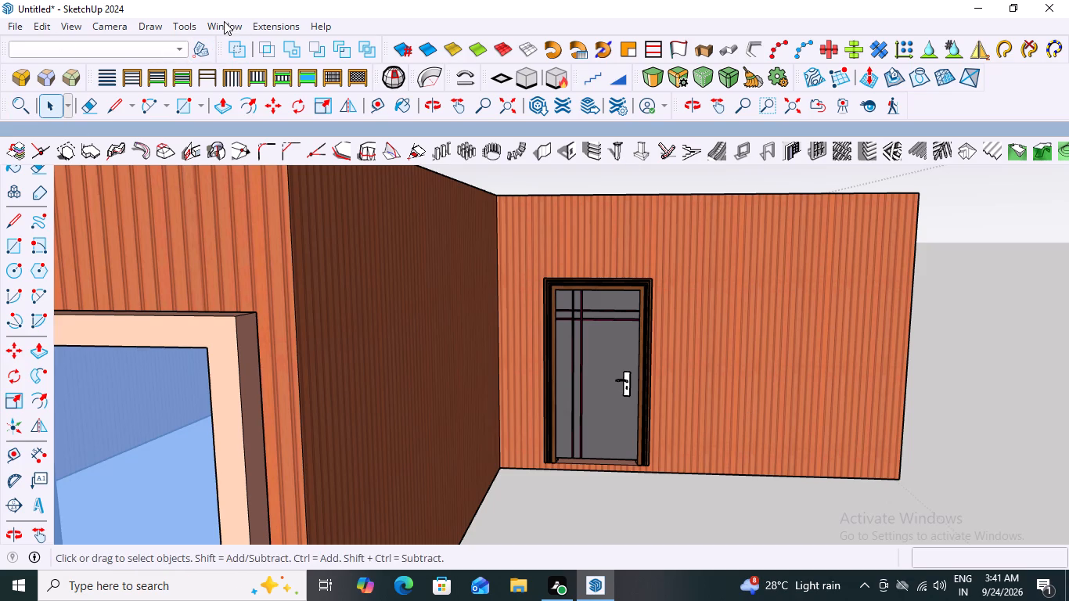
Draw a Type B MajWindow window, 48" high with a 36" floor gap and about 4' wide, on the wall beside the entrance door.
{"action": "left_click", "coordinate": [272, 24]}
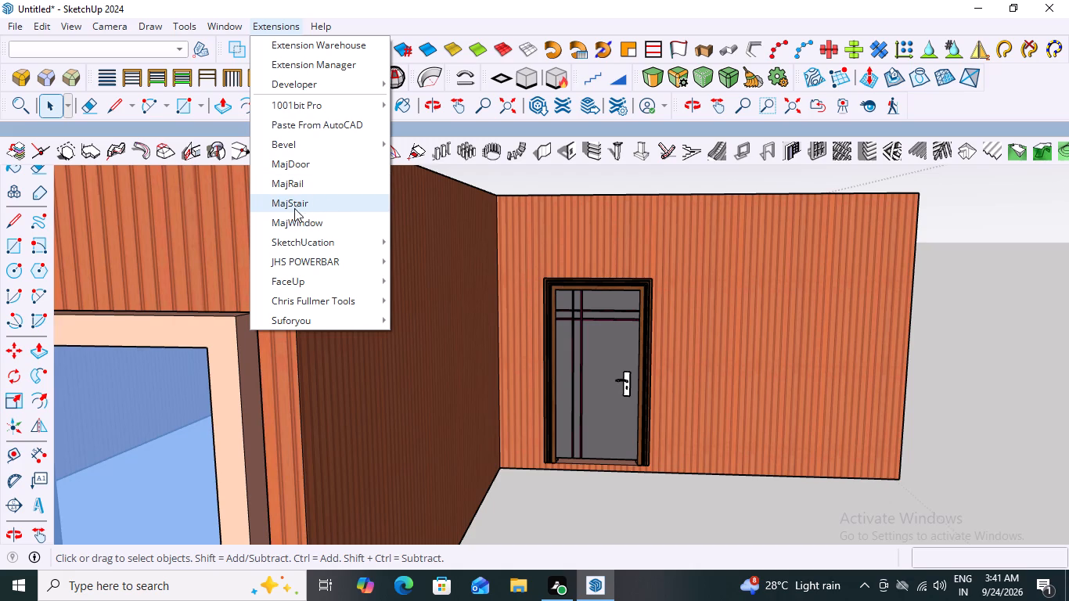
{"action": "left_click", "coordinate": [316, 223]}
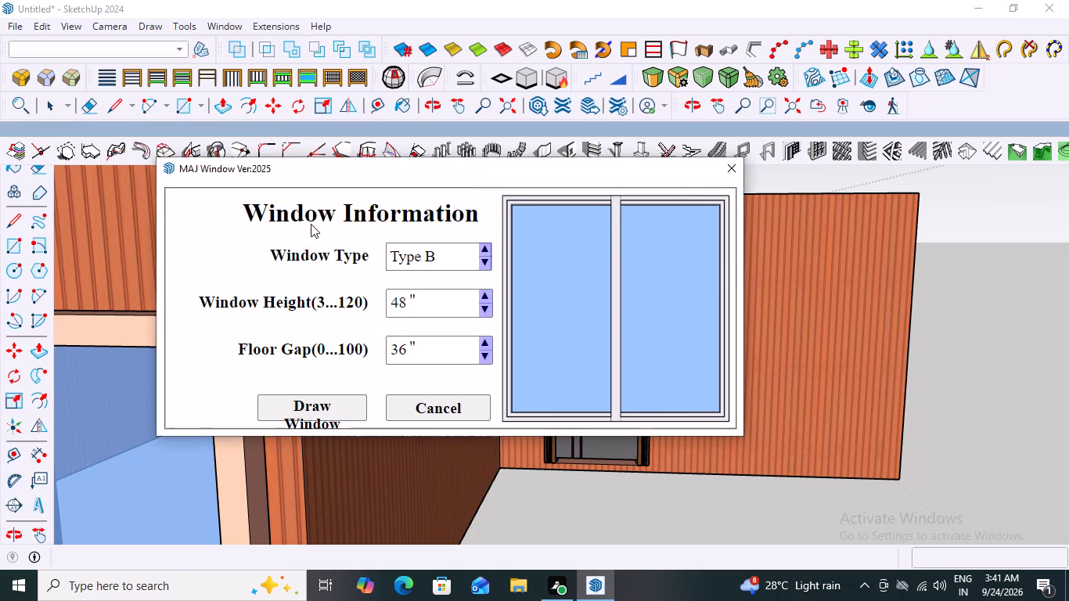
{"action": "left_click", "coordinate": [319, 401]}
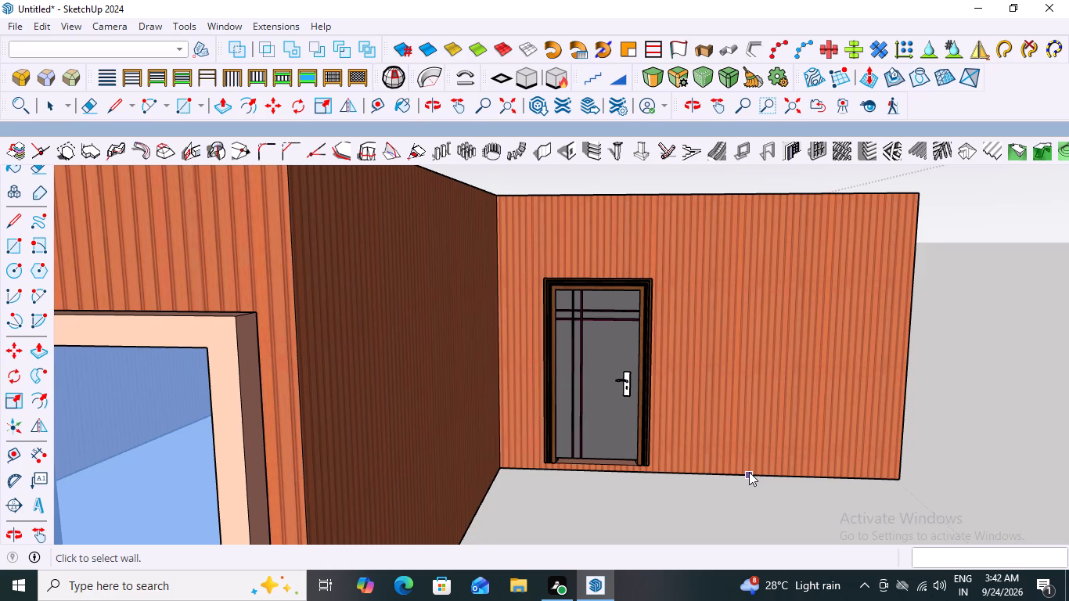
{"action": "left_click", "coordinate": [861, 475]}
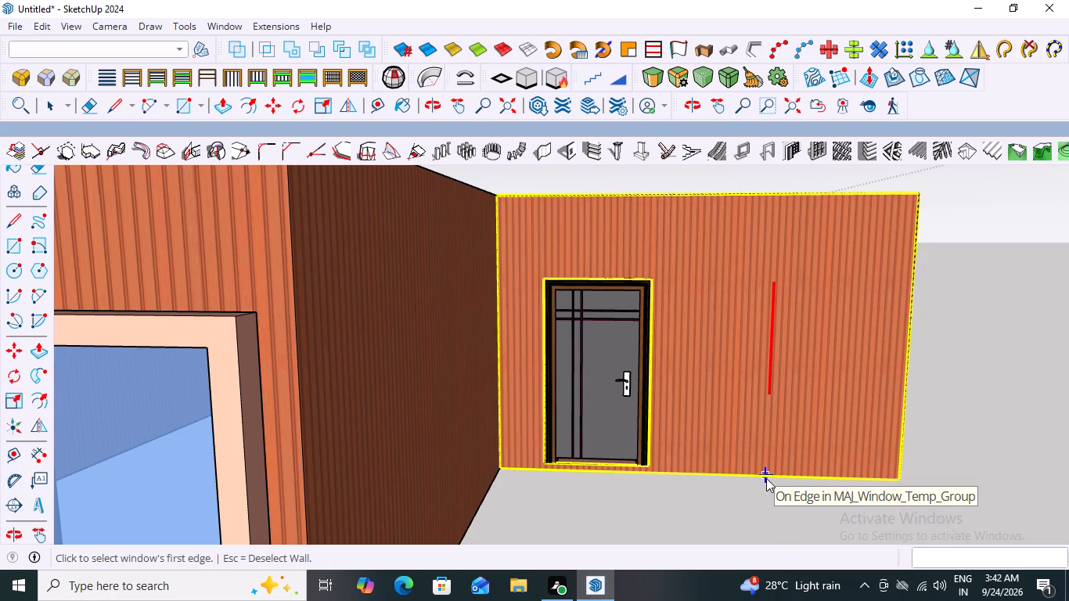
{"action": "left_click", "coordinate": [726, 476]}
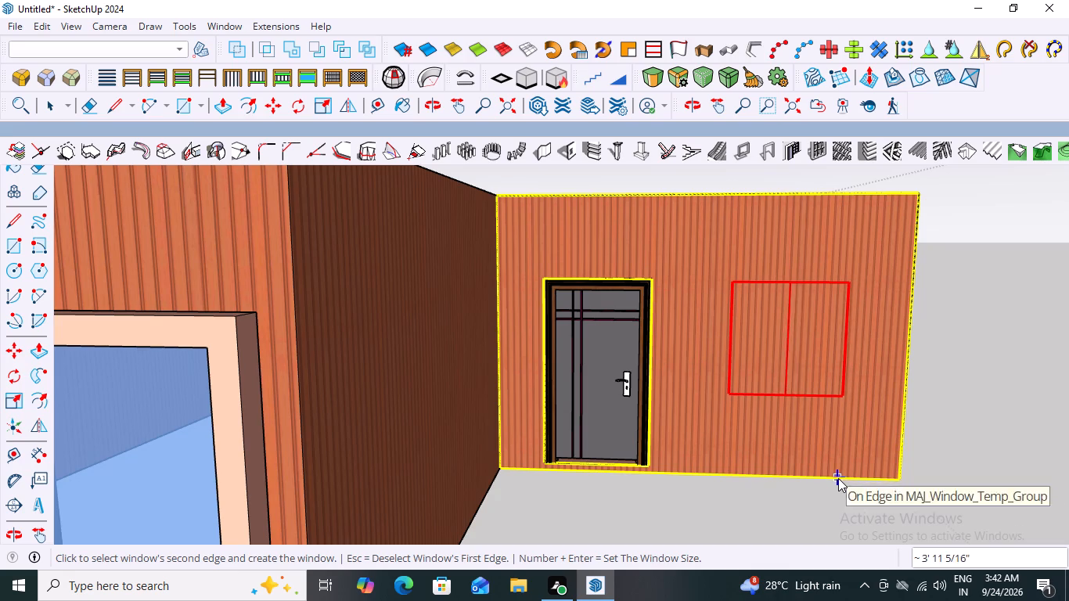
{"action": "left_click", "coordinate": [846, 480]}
Examine the new window and its wall from outside, above and inside the building, and leave the window tool.
{"action": "scroll", "coordinate": [808, 370], "scroll_direction": "up", "scroll_amount": 5}
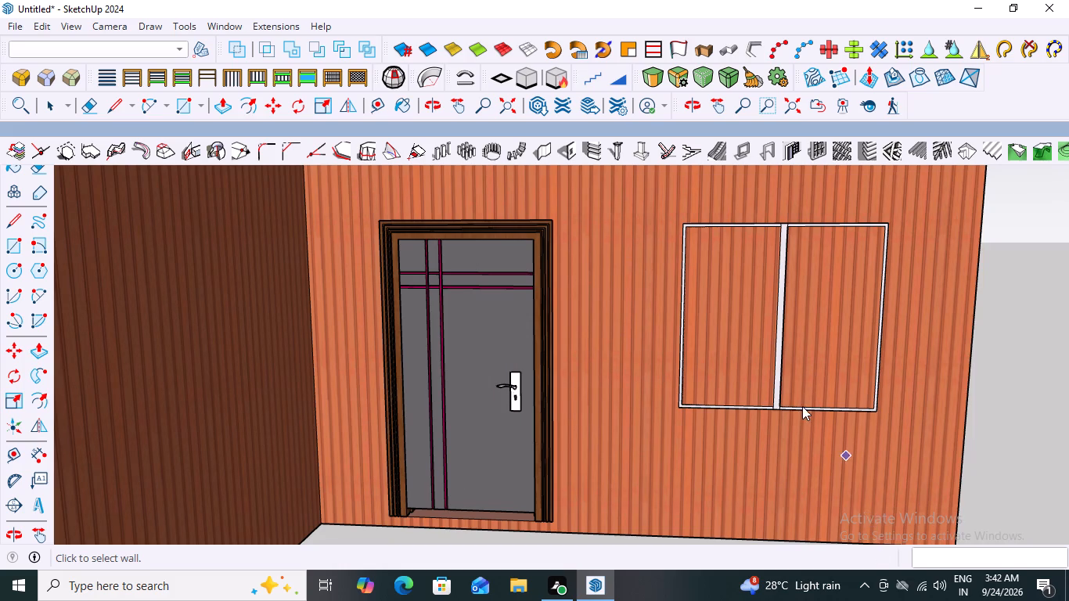
{"action": "scroll", "coordinate": [802, 406], "scroll_direction": "down", "scroll_amount": 11}
{"action": "middle_click_drag", "start_coordinate": [813, 383], "coordinate": [887, 556]}
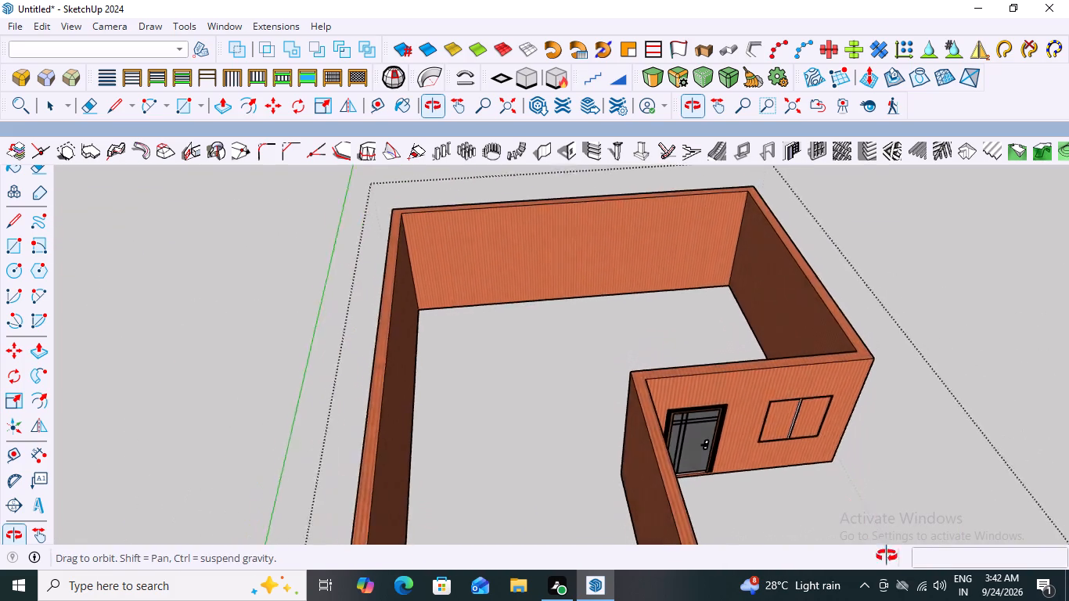
{"action": "middle_click_drag", "start_coordinate": [887, 556], "coordinate": [917, 559]}
{"action": "middle_click_drag", "start_coordinate": [785, 410], "coordinate": [1067, 449]}
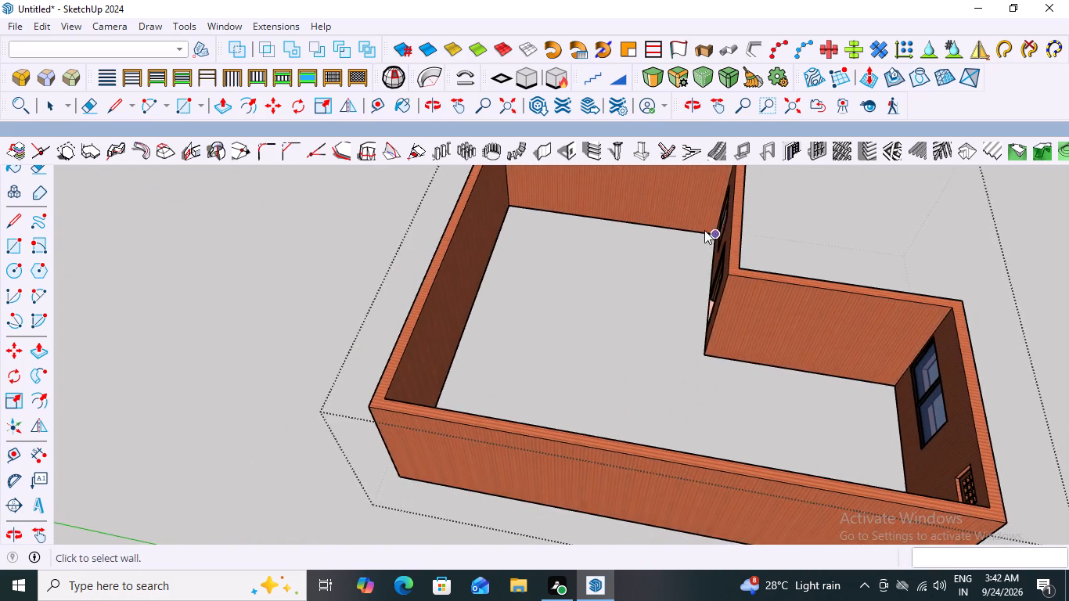
{"action": "middle_click_drag", "start_coordinate": [706, 233], "coordinate": [514, 247]}
{"action": "scroll", "coordinate": [477, 270], "scroll_direction": "down", "scroll_amount": 2}
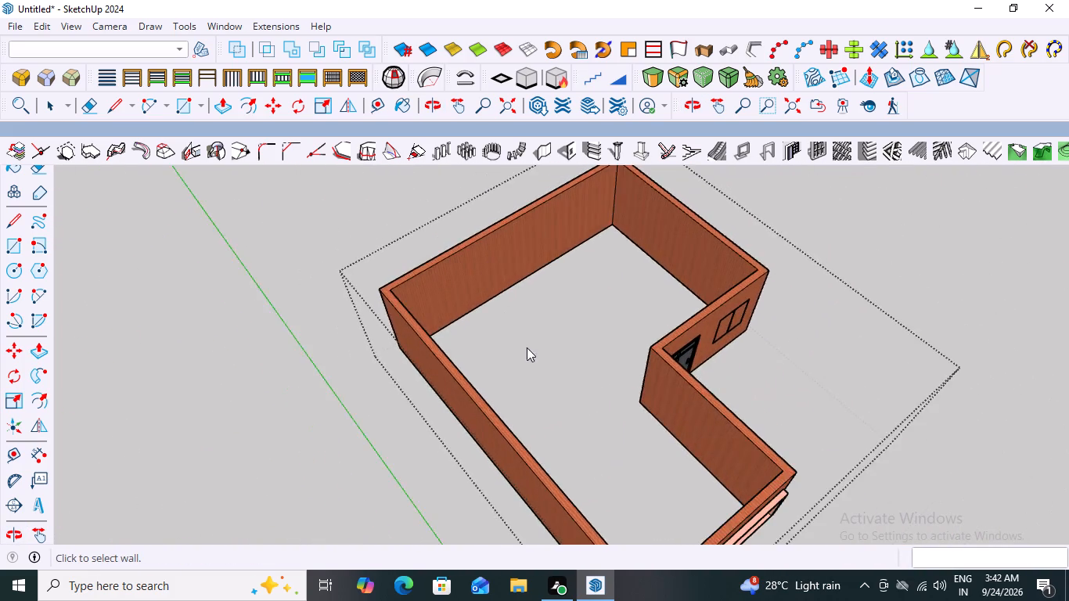
{"action": "scroll", "coordinate": [527, 347], "scroll_direction": "down", "scroll_amount": 4}
{"action": "middle_click_drag", "start_coordinate": [757, 361], "coordinate": [588, 301]}
{"action": "scroll", "coordinate": [708, 418], "scroll_direction": "up", "scroll_amount": 11}
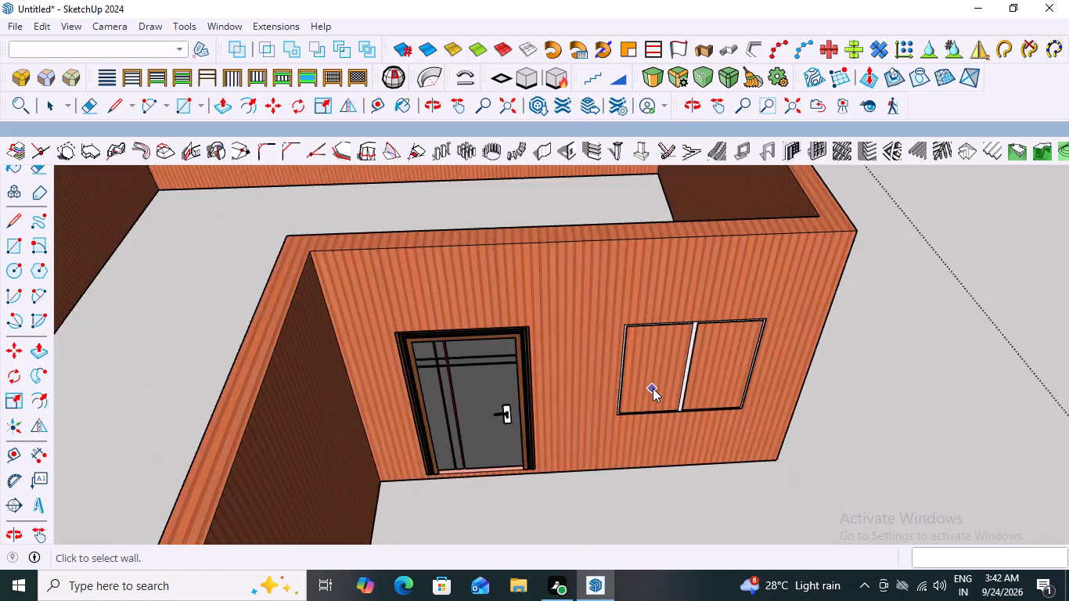
{"action": "scroll", "coordinate": [653, 388], "scroll_direction": "up", "scroll_amount": 5}
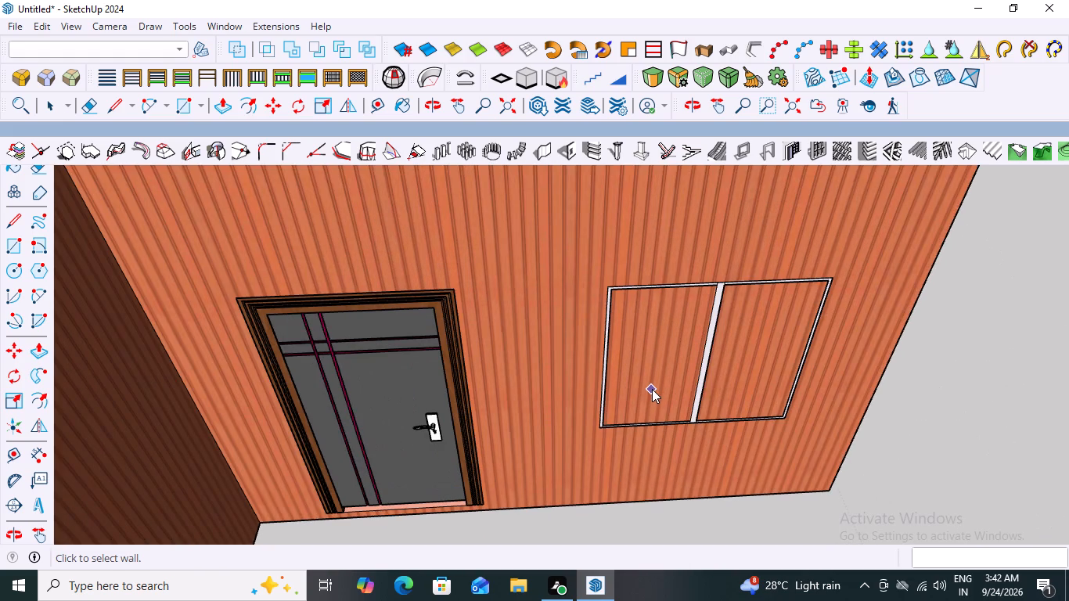
{"action": "key", "text": "space"}
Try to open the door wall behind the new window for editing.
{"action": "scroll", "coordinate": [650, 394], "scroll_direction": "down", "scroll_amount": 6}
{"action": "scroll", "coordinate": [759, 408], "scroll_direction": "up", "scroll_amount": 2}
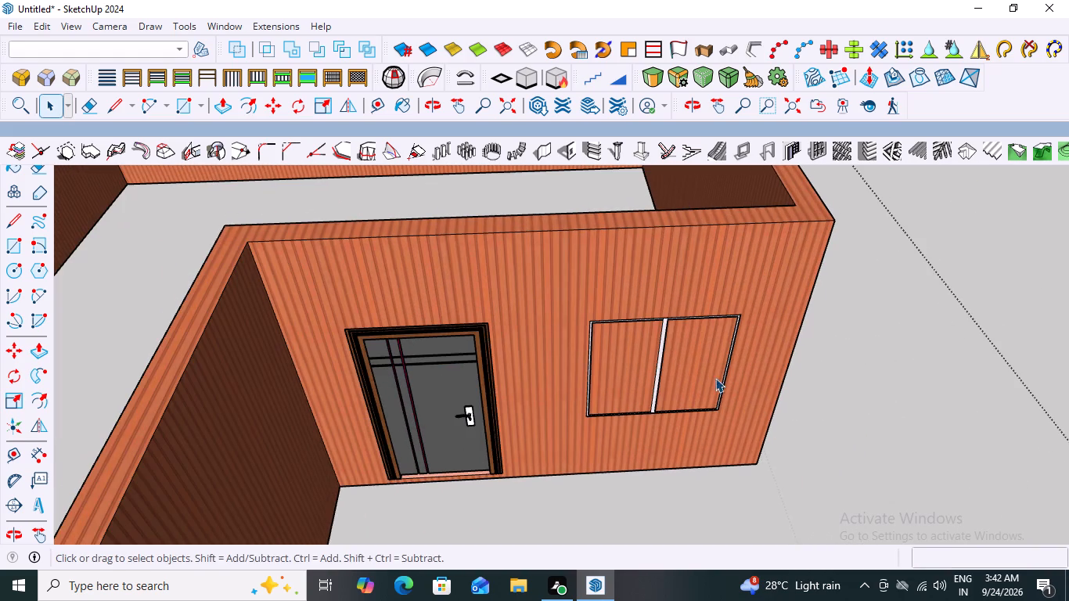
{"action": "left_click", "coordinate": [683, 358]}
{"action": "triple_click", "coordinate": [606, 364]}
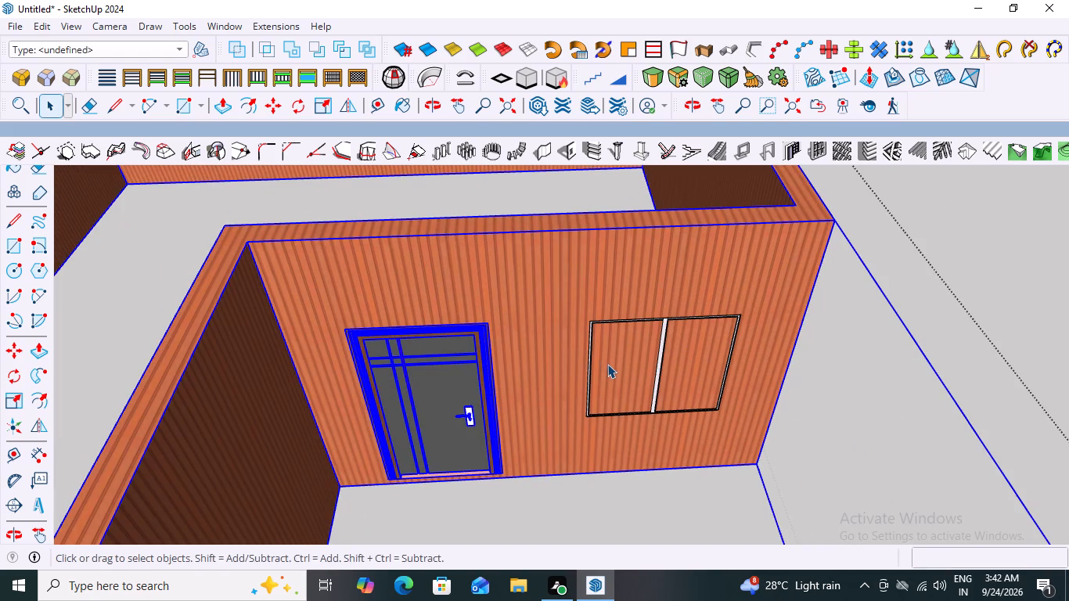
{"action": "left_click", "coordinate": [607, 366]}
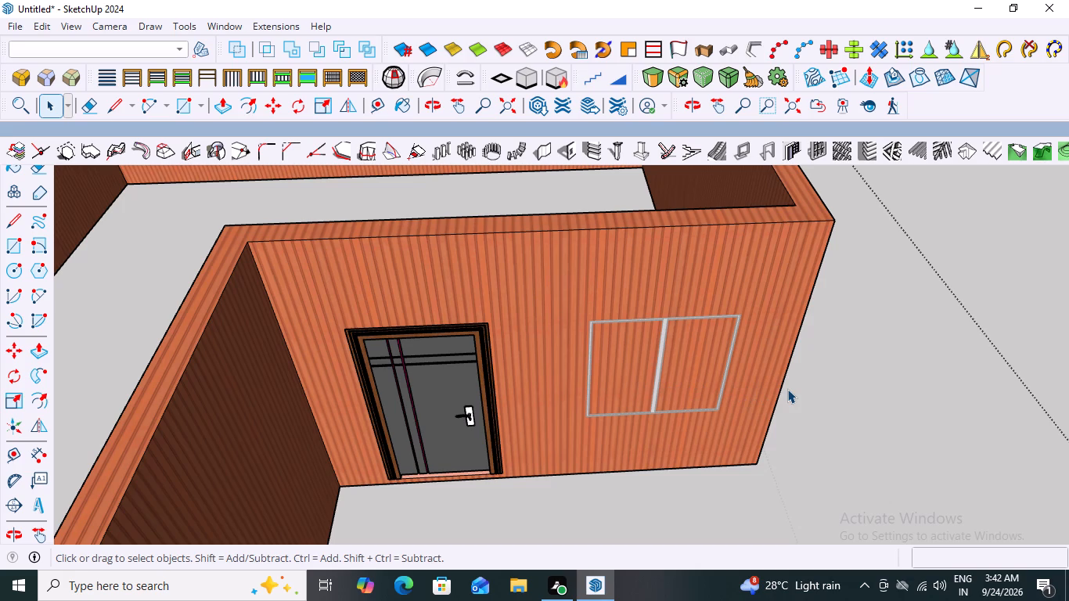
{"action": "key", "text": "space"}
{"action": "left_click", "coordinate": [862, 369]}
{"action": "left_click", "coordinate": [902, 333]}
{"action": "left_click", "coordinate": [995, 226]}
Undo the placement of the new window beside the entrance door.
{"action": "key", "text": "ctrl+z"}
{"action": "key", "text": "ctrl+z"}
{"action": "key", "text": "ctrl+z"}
Open the entrance door wall for editing and place a MajWindow window about 3' 6 11/16" wide beside the door.
{"action": "triple_click", "coordinate": [685, 362]}
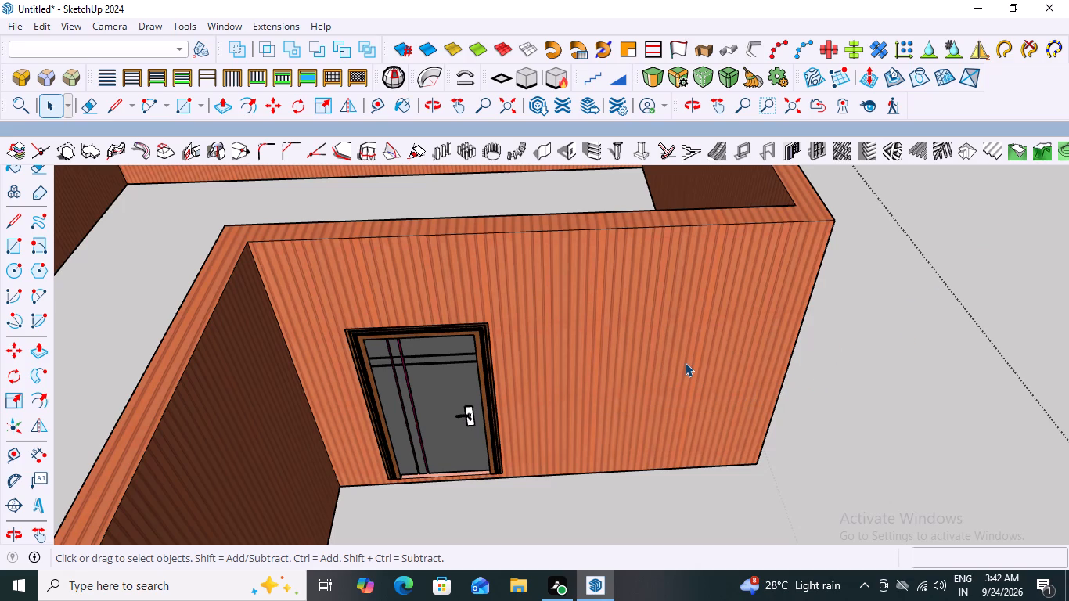
{"action": "double_click", "coordinate": [683, 362]}
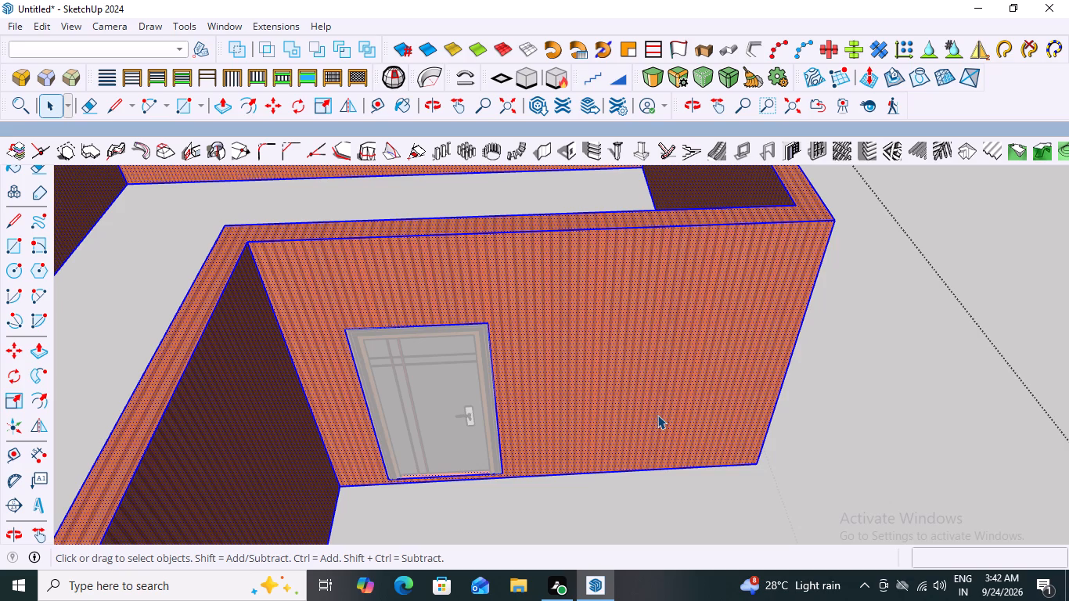
{"action": "left_click", "coordinate": [657, 415]}
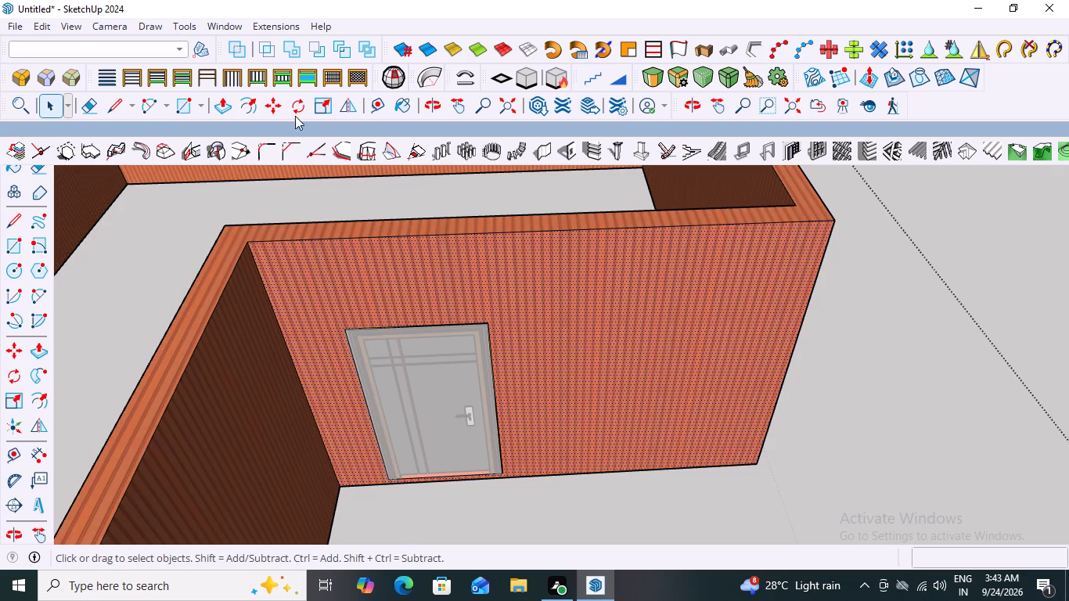
{"action": "left_click", "coordinate": [275, 24]}
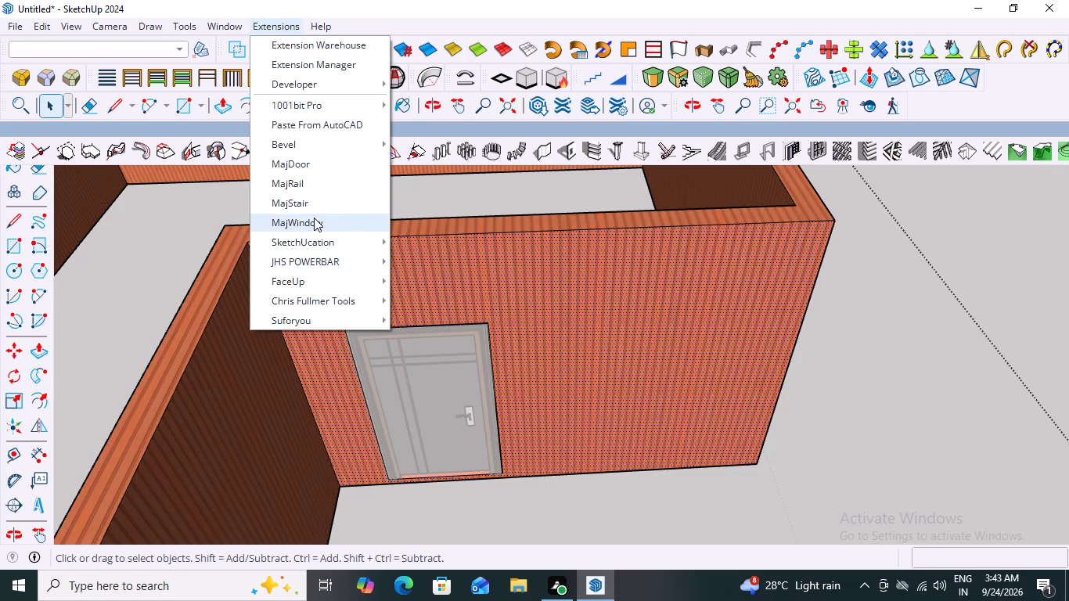
{"action": "left_click", "coordinate": [314, 218]}
{"action": "left_click", "coordinate": [306, 404]}
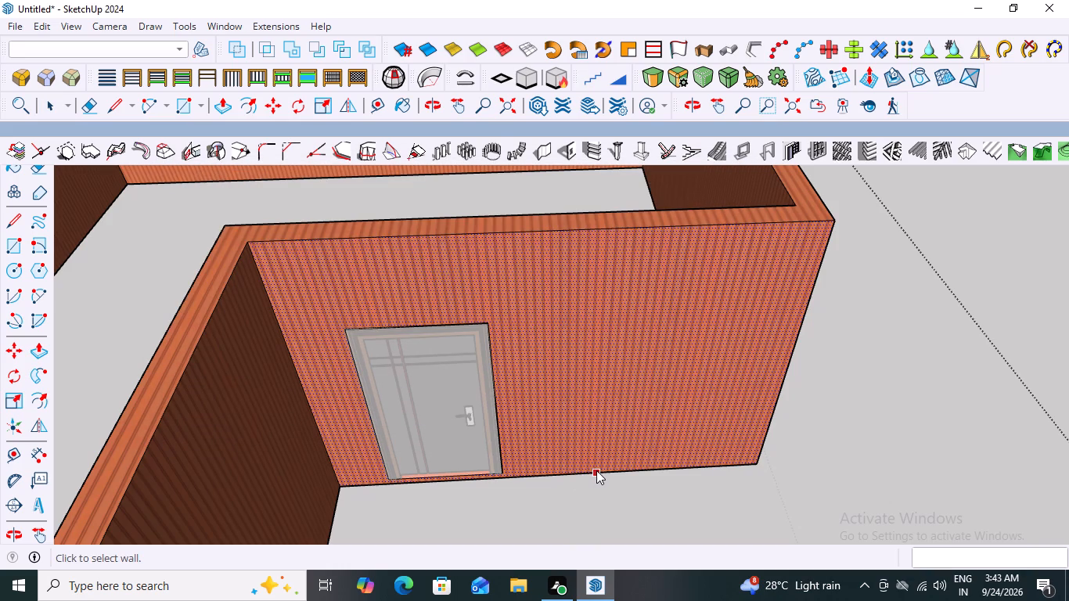
{"action": "left_click", "coordinate": [594, 470]}
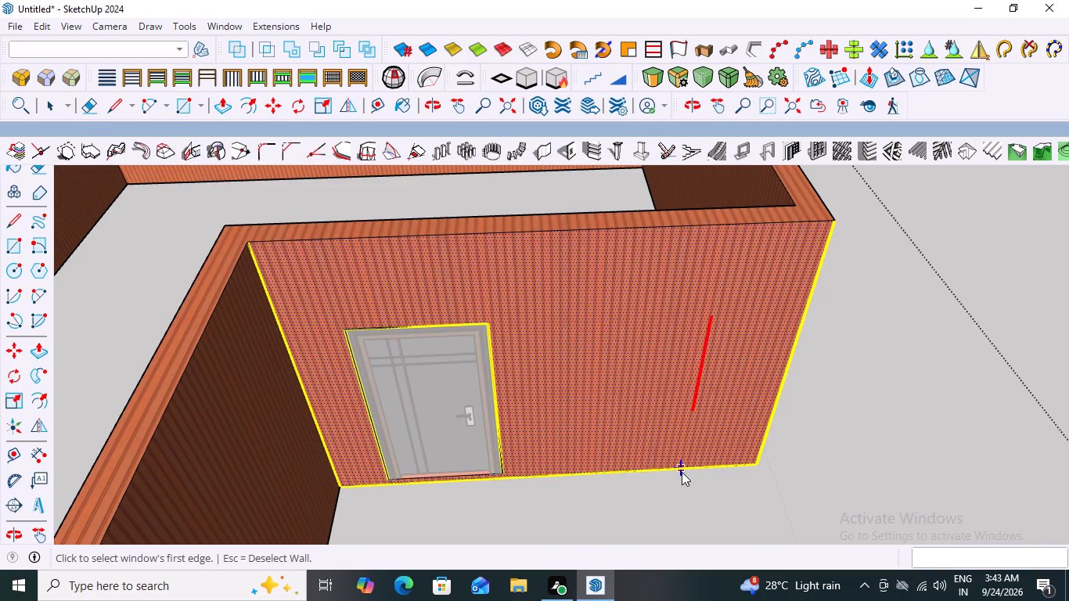
{"action": "left_click", "coordinate": [702, 468]}
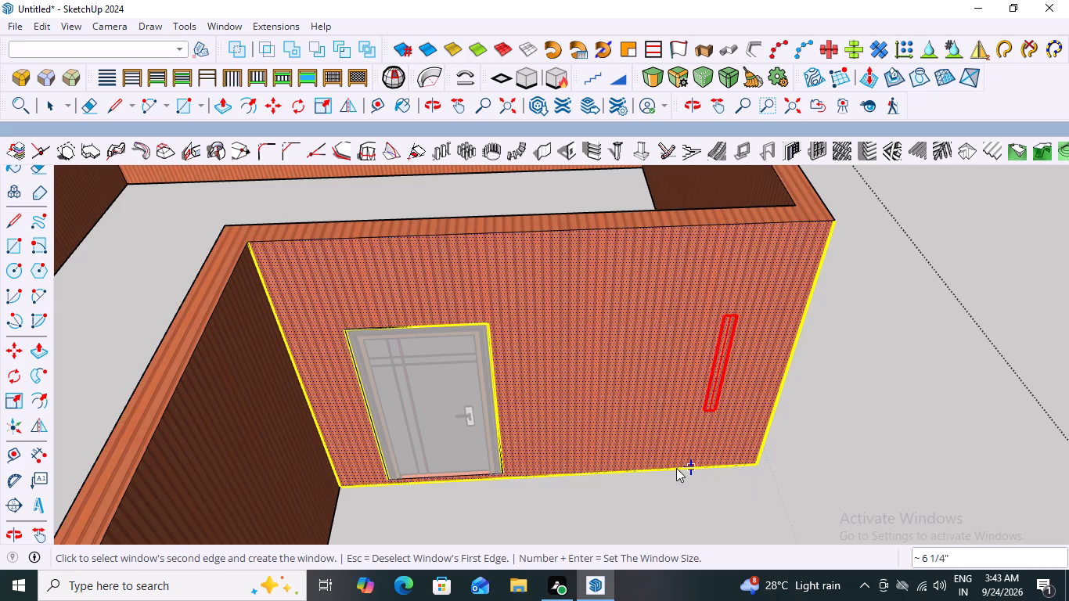
{"action": "left_click", "coordinate": [600, 474]}
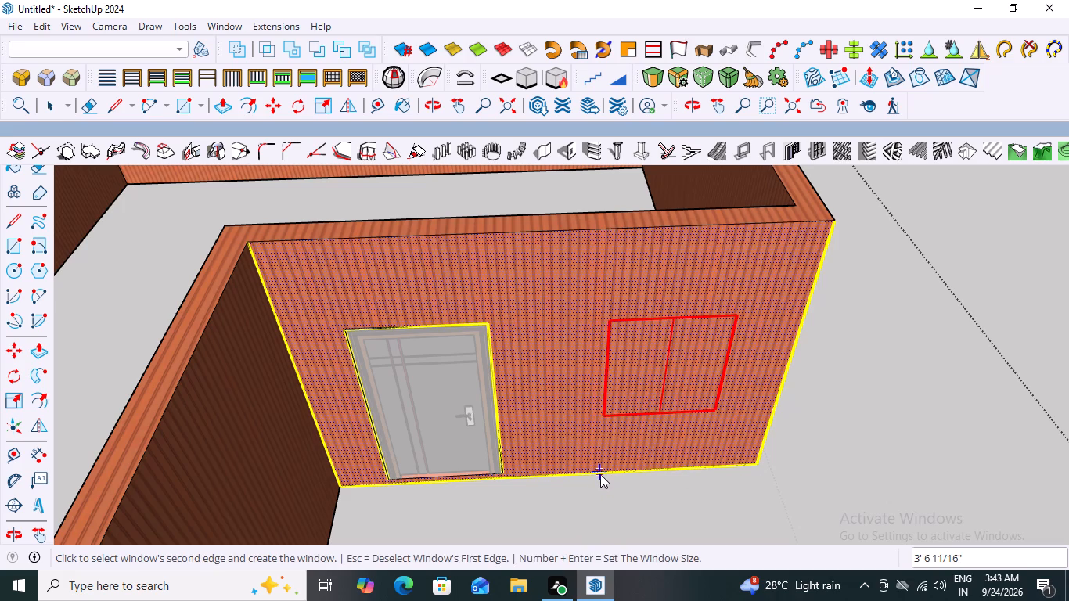
{"action": "scroll", "coordinate": [689, 488], "scroll_direction": "down", "scroll_amount": 1}
{"action": "middle_click_drag", "start_coordinate": [711, 494], "coordinate": [660, 410]}
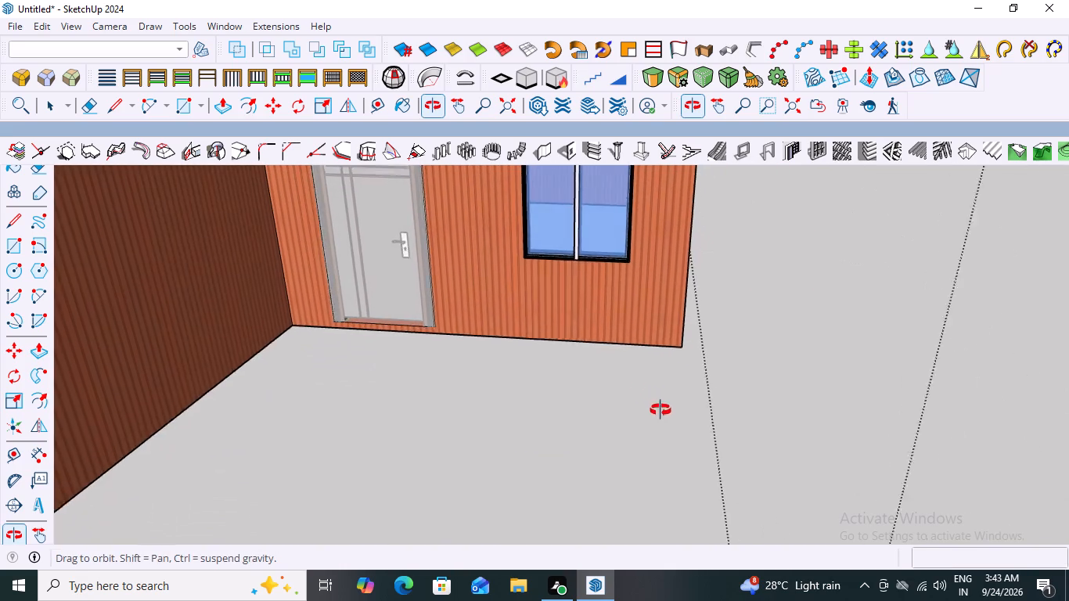
{"action": "middle_click_drag", "start_coordinate": [660, 410], "coordinate": [675, 444]}
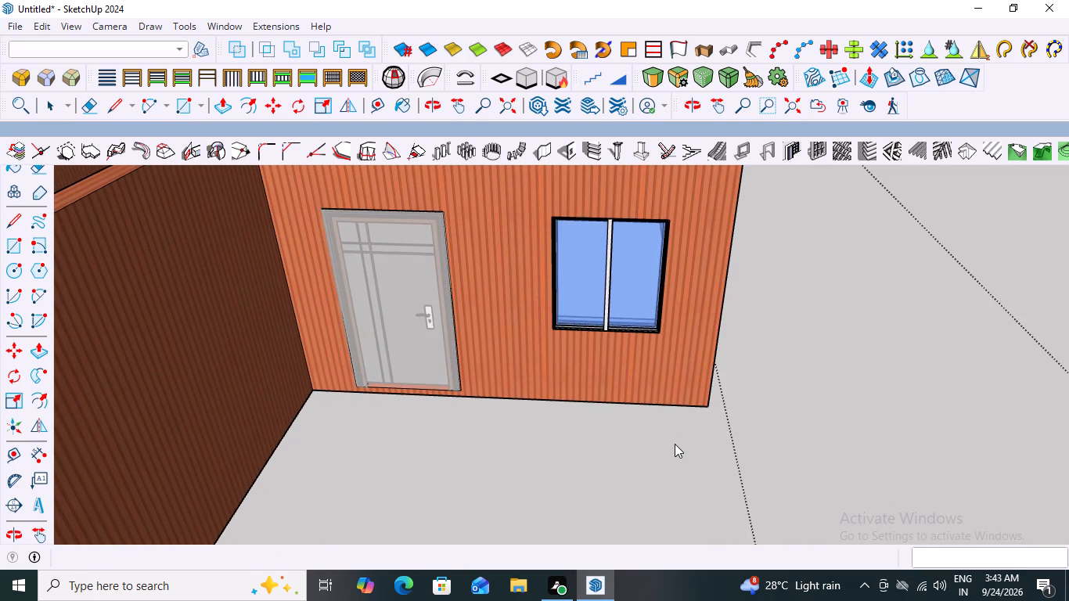
{"action": "scroll", "coordinate": [675, 444], "scroll_direction": "up", "scroll_amount": 1}
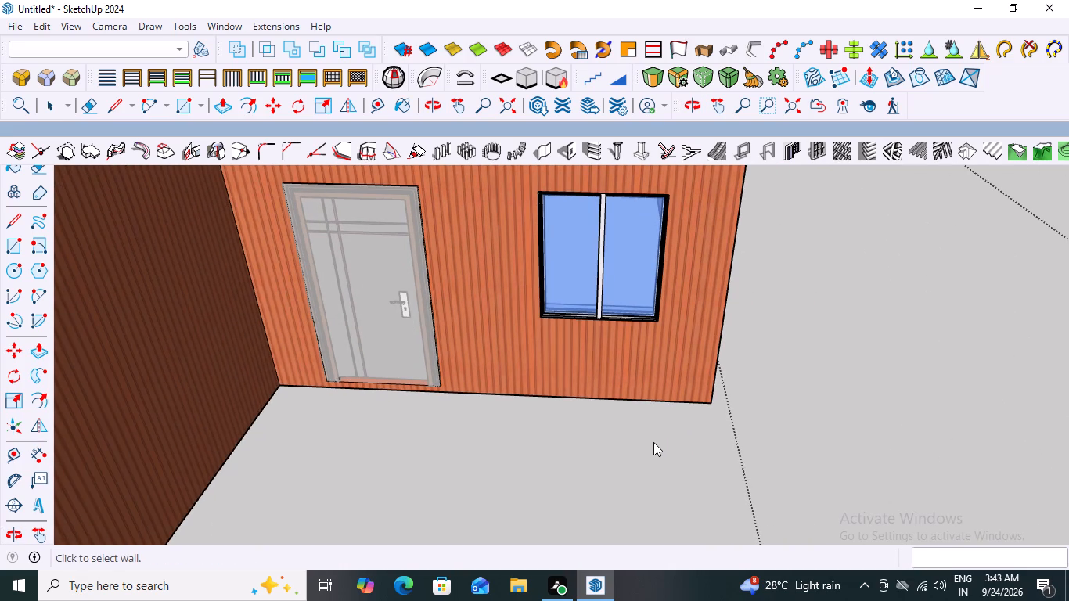
{"action": "key", "text": "space"}
{"action": "double_click", "coordinate": [761, 350]}
Examine the new window beside the entrance door up close and against the whole building from several angles.
{"action": "scroll", "coordinate": [628, 406], "scroll_direction": "down", "scroll_amount": 5}
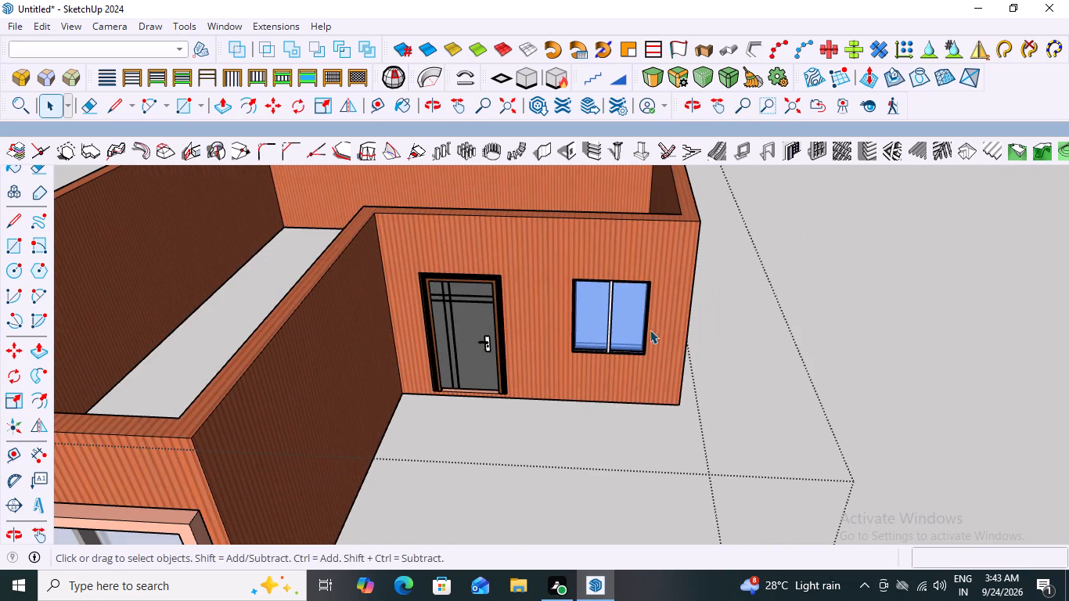
{"action": "scroll", "coordinate": [619, 298], "scroll_direction": "up", "scroll_amount": 6}
{"action": "middle_click_drag", "start_coordinate": [598, 331], "coordinate": [621, 326]}
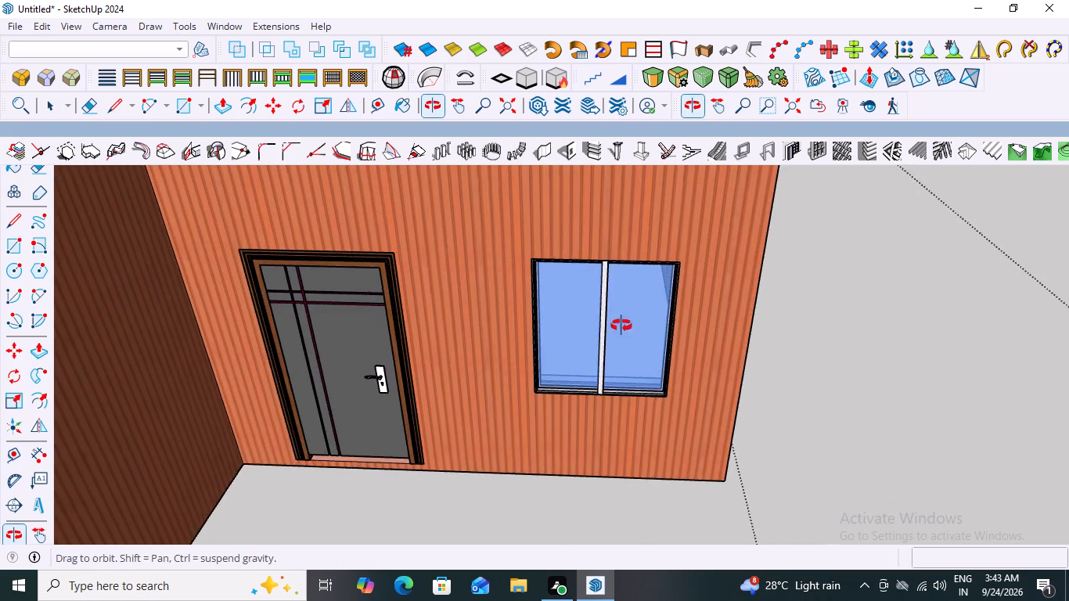
{"action": "middle_click_drag", "start_coordinate": [621, 326], "coordinate": [675, 314]}
{"action": "scroll", "coordinate": [676, 313], "scroll_direction": "up", "scroll_amount": 1}
{"action": "scroll", "coordinate": [668, 315], "scroll_direction": "down", "scroll_amount": 8}
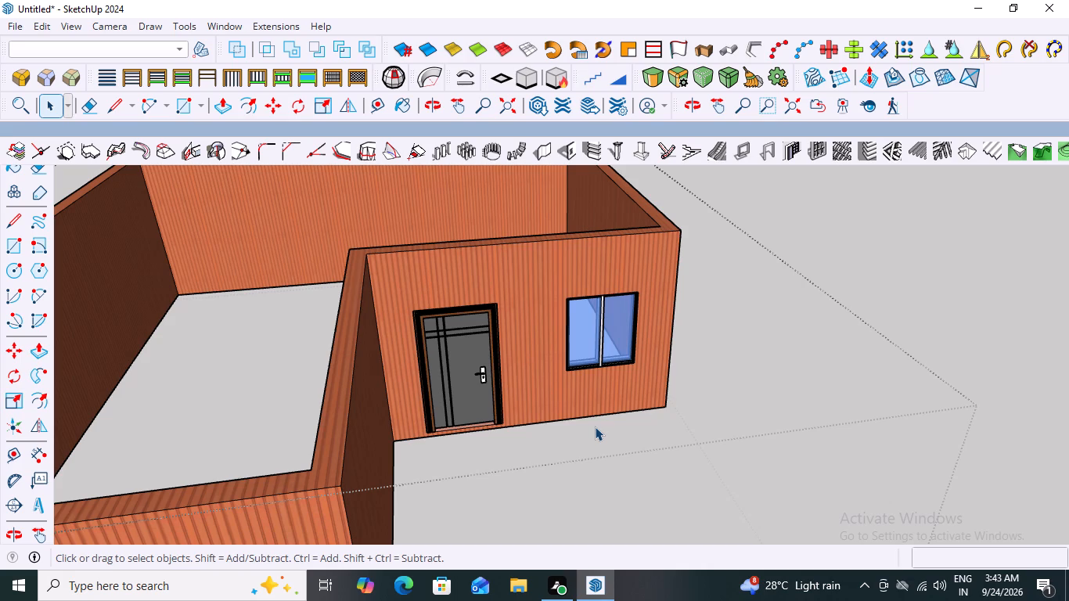
{"action": "scroll", "coordinate": [679, 391], "scroll_direction": "down", "scroll_amount": 3}
{"action": "left_click", "coordinate": [798, 250]}
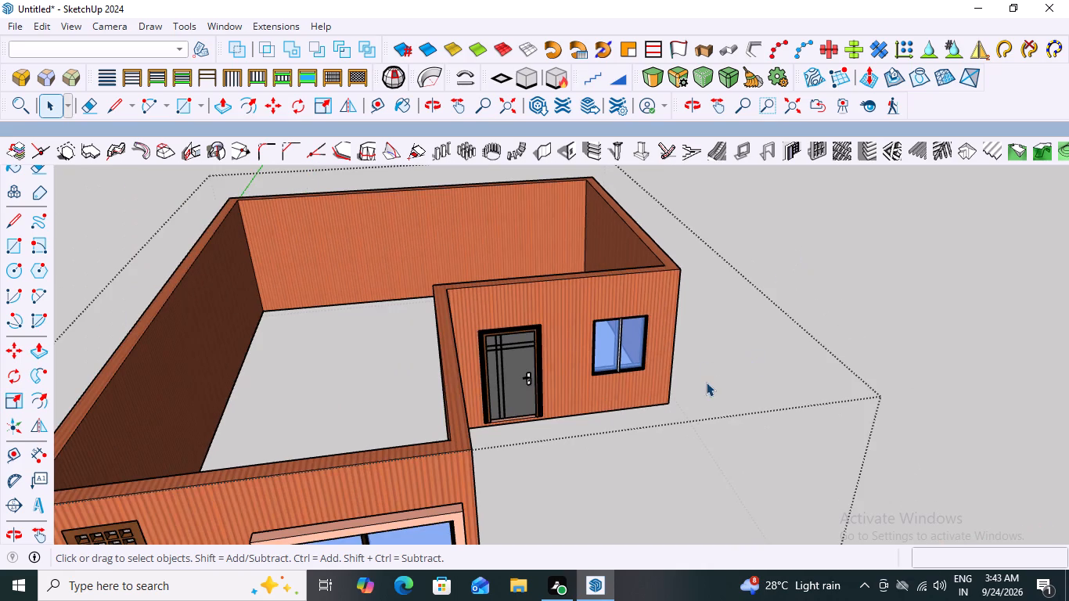
{"action": "middle_click_drag", "start_coordinate": [684, 380], "coordinate": [596, 387]}
{"action": "double_click", "coordinate": [755, 330]}
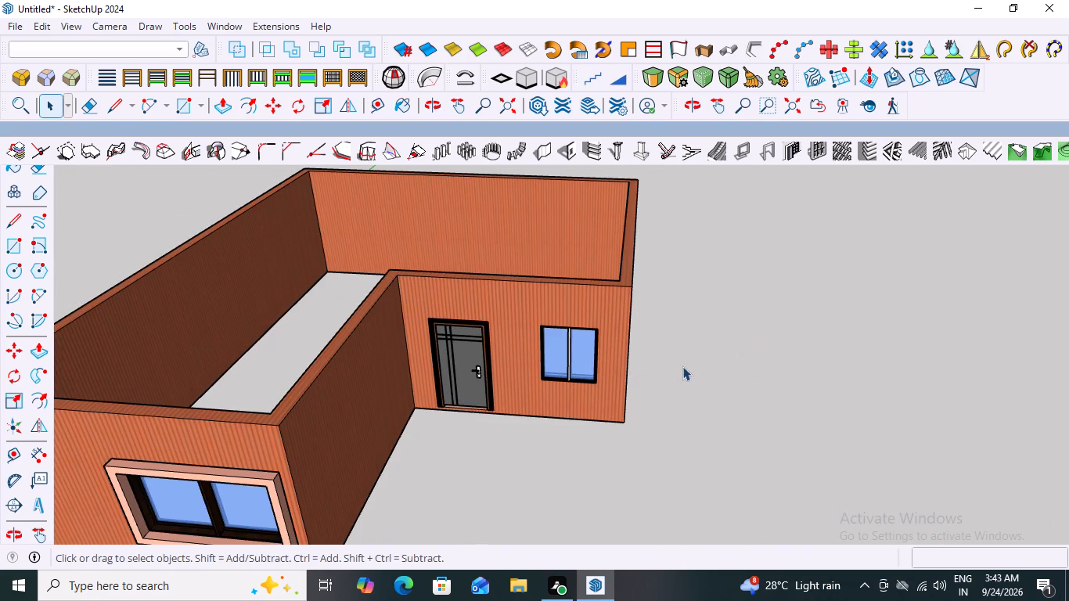
{"action": "scroll", "coordinate": [597, 363], "scroll_direction": "down", "scroll_amount": 6}
{"action": "scroll", "coordinate": [563, 351], "scroll_direction": "up", "scroll_amount": 1}
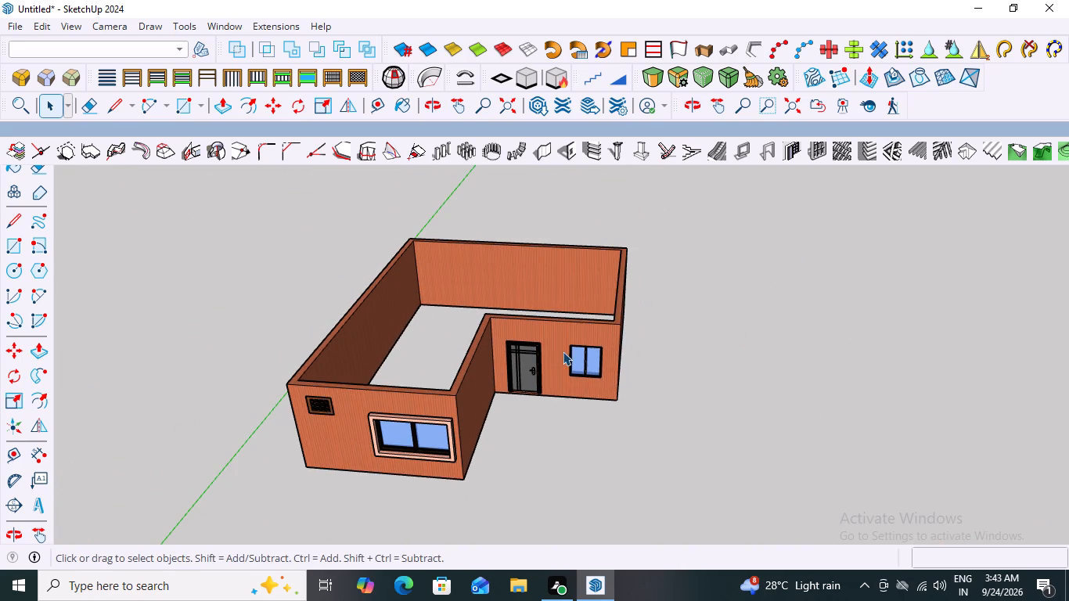
{"action": "scroll", "coordinate": [563, 351], "scroll_direction": "up", "scroll_amount": 6}
{"action": "scroll", "coordinate": [615, 355], "scroll_direction": "down", "scroll_amount": 8}
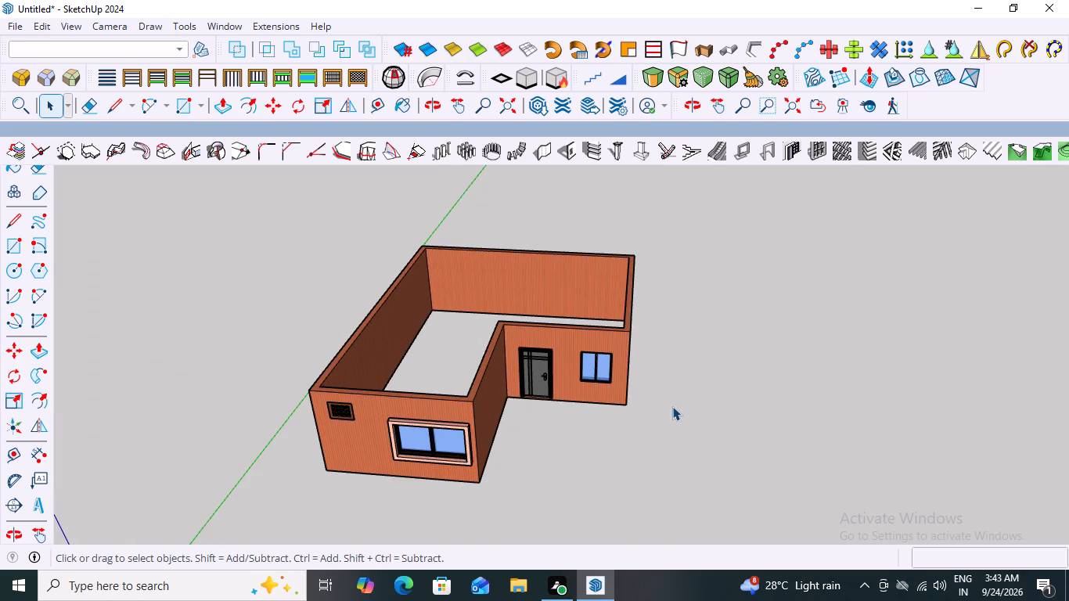
{"action": "scroll", "coordinate": [782, 288], "scroll_direction": "down", "scroll_amount": 12}
{"action": "middle_click_drag", "start_coordinate": [804, 359], "coordinate": [813, 322]}
{"action": "scroll", "coordinate": [804, 348], "scroll_direction": "up", "scroll_amount": 2}
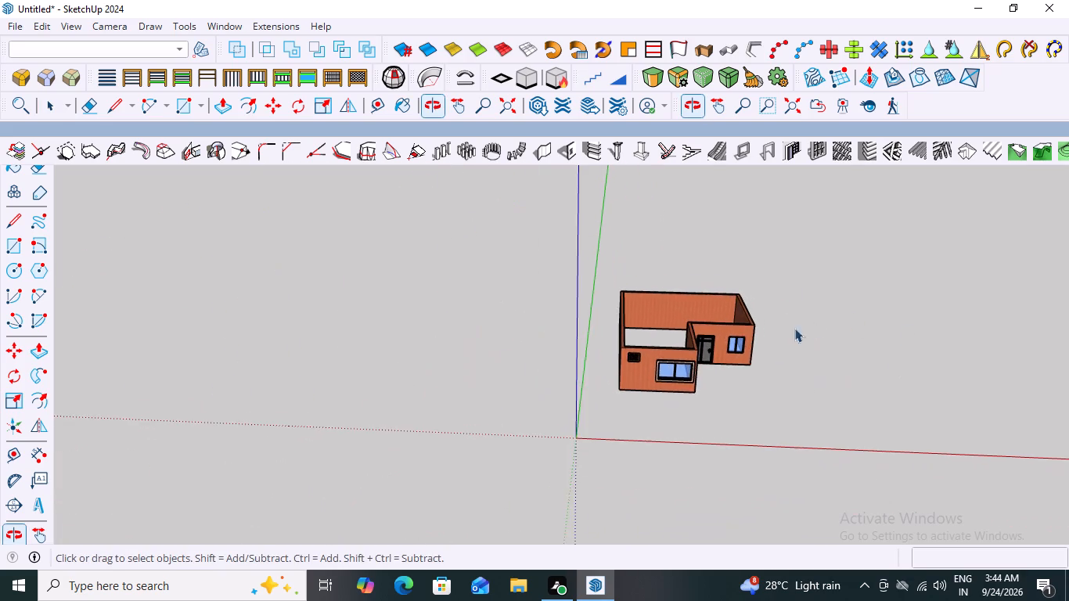
{"action": "scroll", "coordinate": [732, 383], "scroll_direction": "up", "scroll_amount": 11}
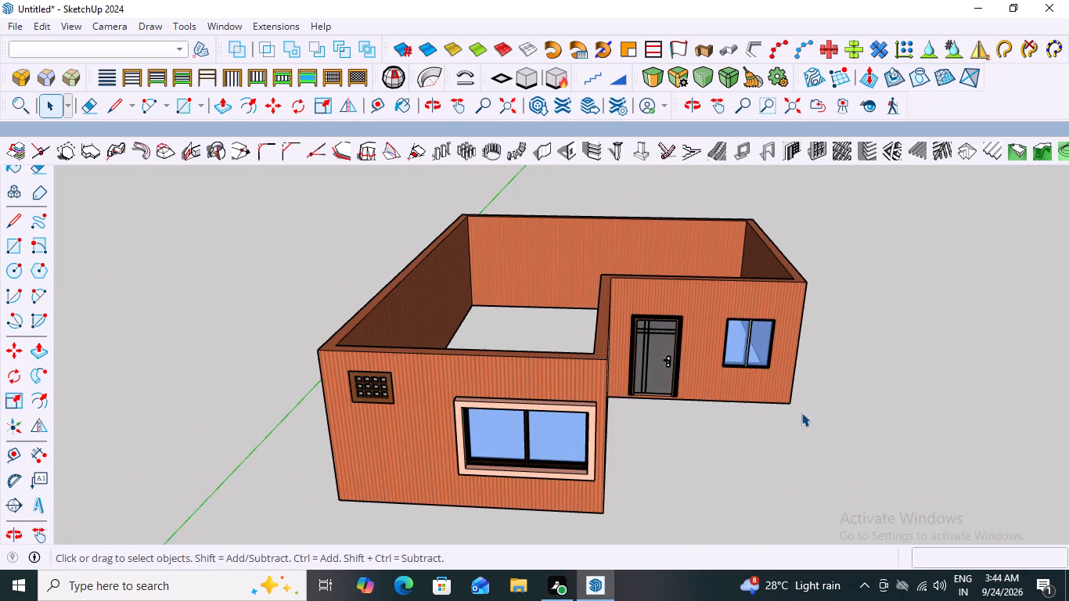
{"action": "scroll", "coordinate": [776, 345], "scroll_direction": "up", "scroll_amount": 1}
{"action": "middle_click_drag", "start_coordinate": [790, 300], "coordinate": [782, 279]}
{"action": "scroll", "coordinate": [772, 293], "scroll_direction": "up", "scroll_amount": 2}
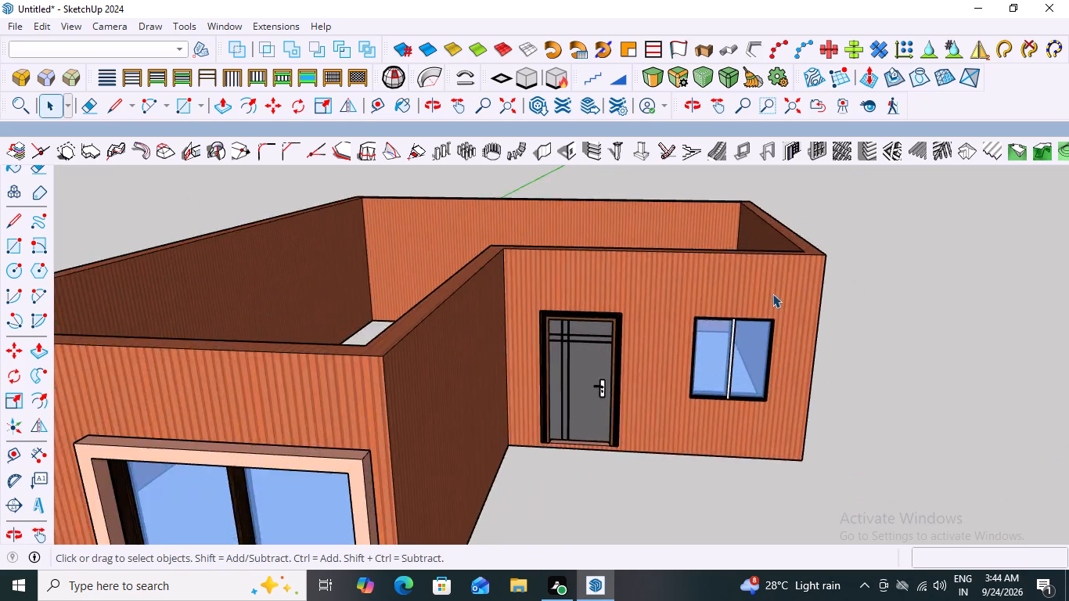
{"action": "scroll", "coordinate": [772, 293], "scroll_direction": "up", "scroll_amount": 10}
{"action": "scroll", "coordinate": [763, 338], "scroll_direction": "down", "scroll_amount": 4}
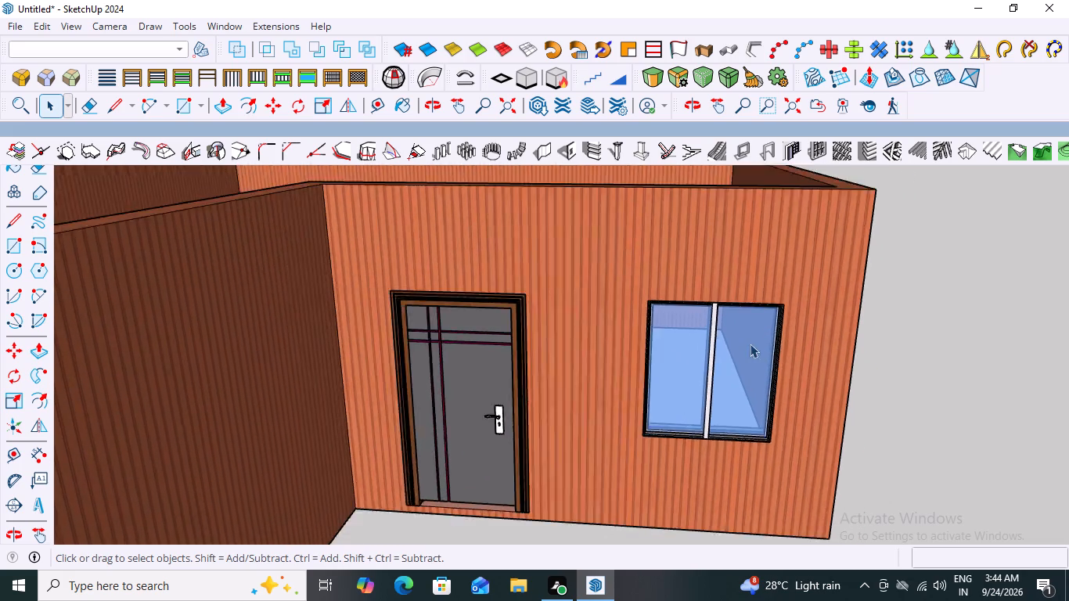
{"action": "scroll", "coordinate": [750, 344], "scroll_direction": "down", "scroll_amount": 6}
{"action": "middle_click_drag", "start_coordinate": [736, 357], "coordinate": [757, 315]}
{"action": "scroll", "coordinate": [758, 322], "scroll_direction": "down", "scroll_amount": 3}
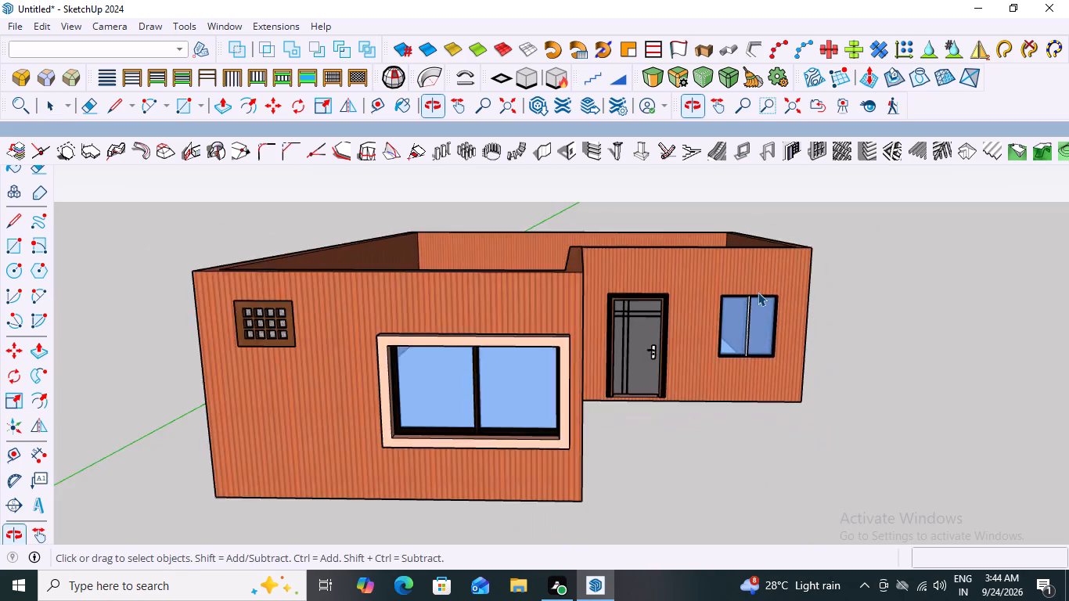
{"action": "scroll", "coordinate": [758, 292], "scroll_direction": "down", "scroll_amount": 2}
{"action": "scroll", "coordinate": [765, 303], "scroll_direction": "up", "scroll_amount": 5}
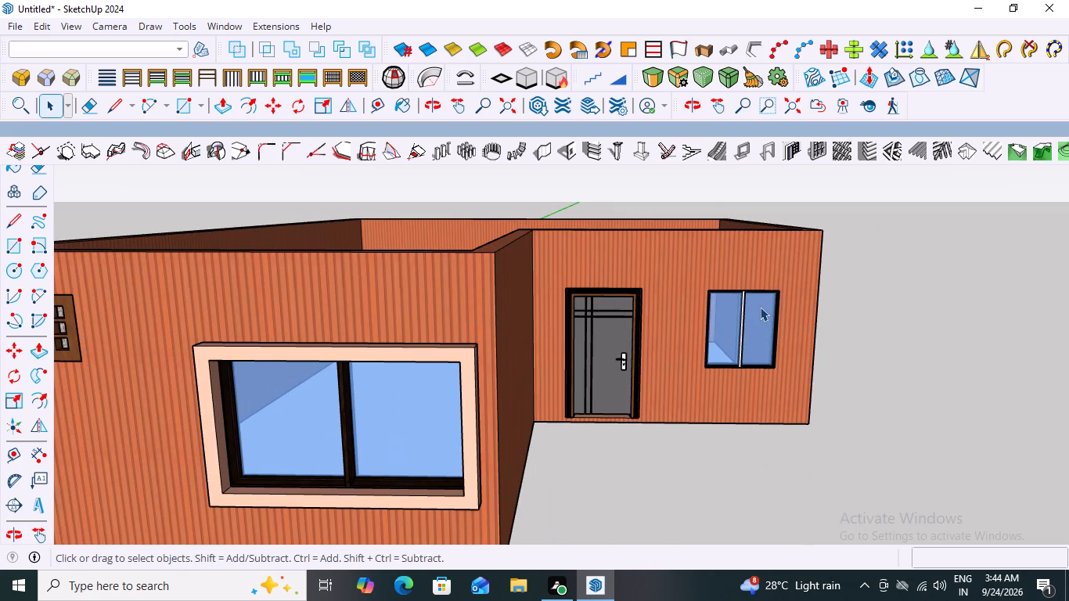
{"action": "scroll", "coordinate": [760, 307], "scroll_direction": "down", "scroll_amount": 4}
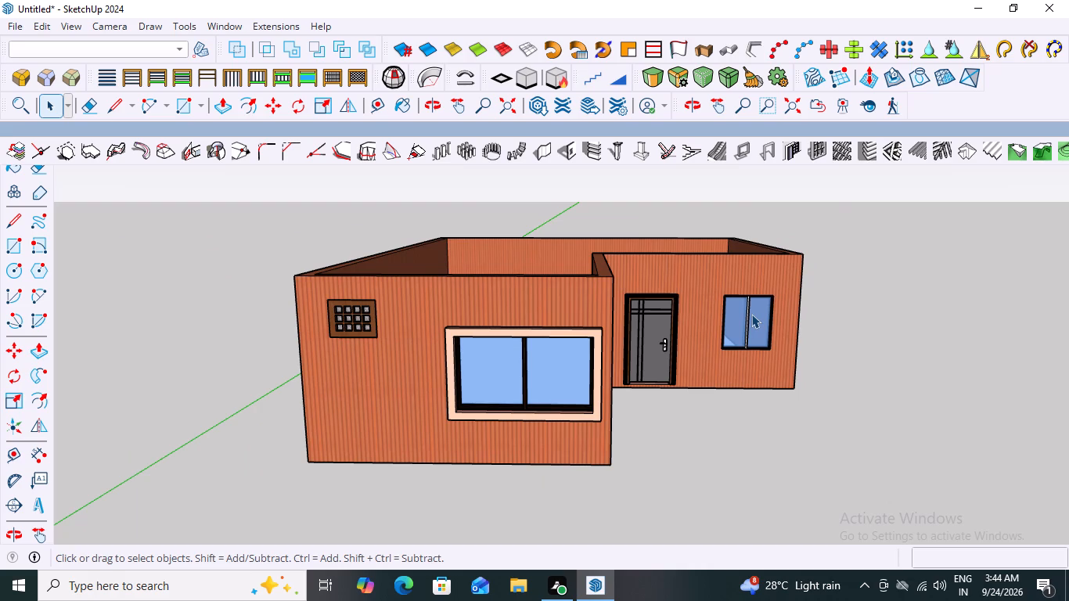
{"action": "scroll", "coordinate": [793, 306], "scroll_direction": "up", "scroll_amount": 2}
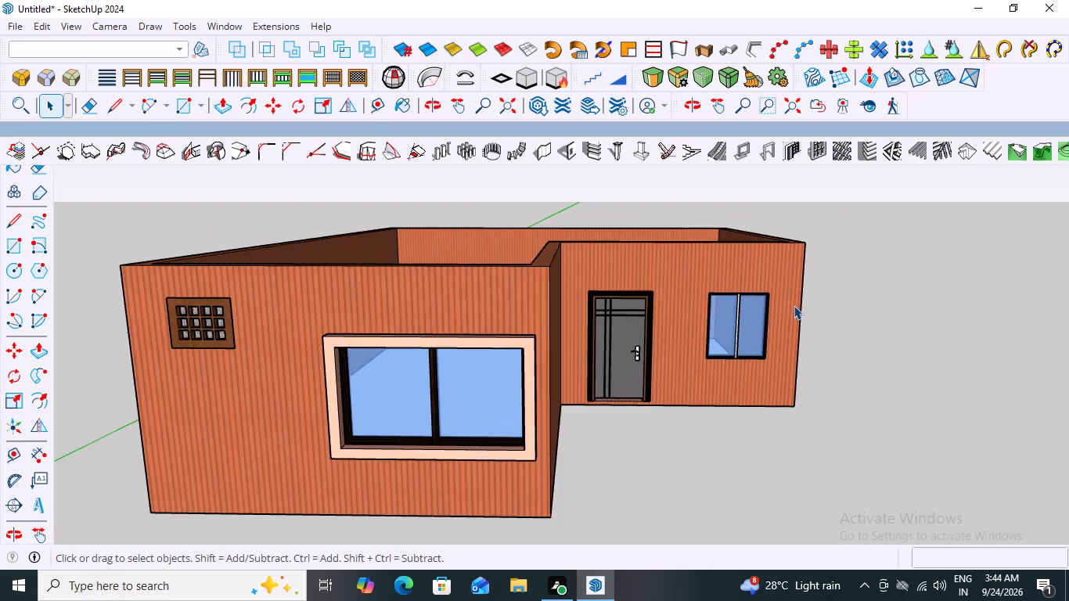
{"action": "scroll", "coordinate": [794, 305], "scroll_direction": "up", "scroll_amount": 8}
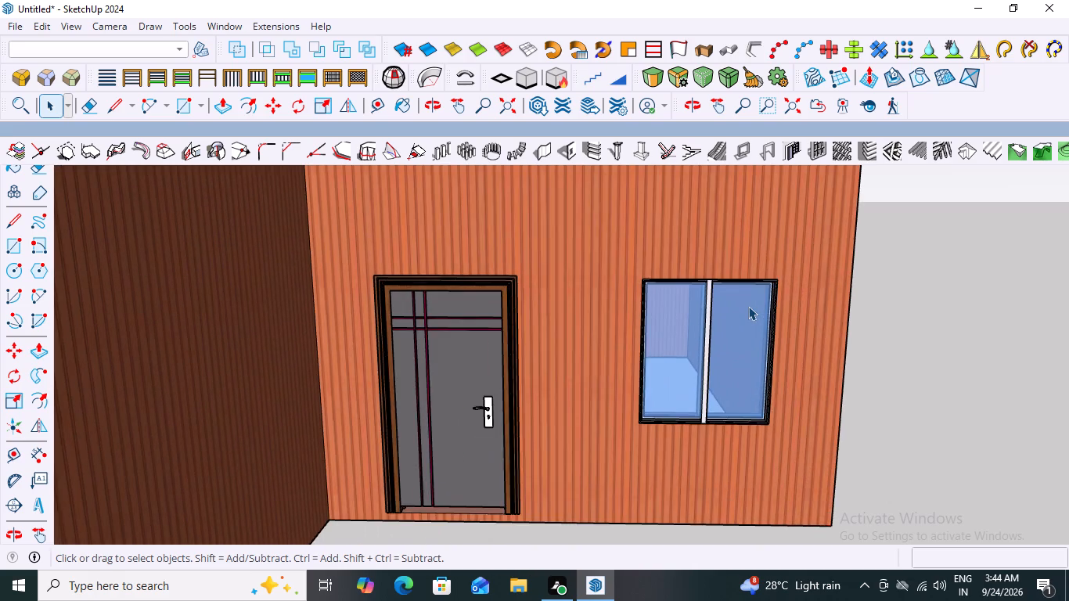
{"action": "scroll", "coordinate": [748, 306], "scroll_direction": "up", "scroll_amount": 3}
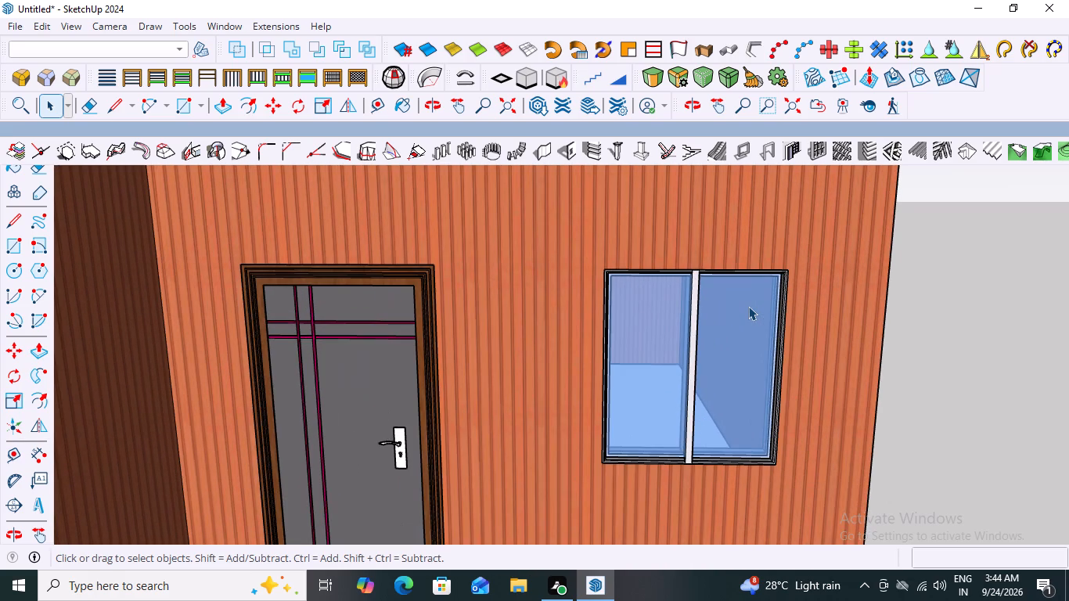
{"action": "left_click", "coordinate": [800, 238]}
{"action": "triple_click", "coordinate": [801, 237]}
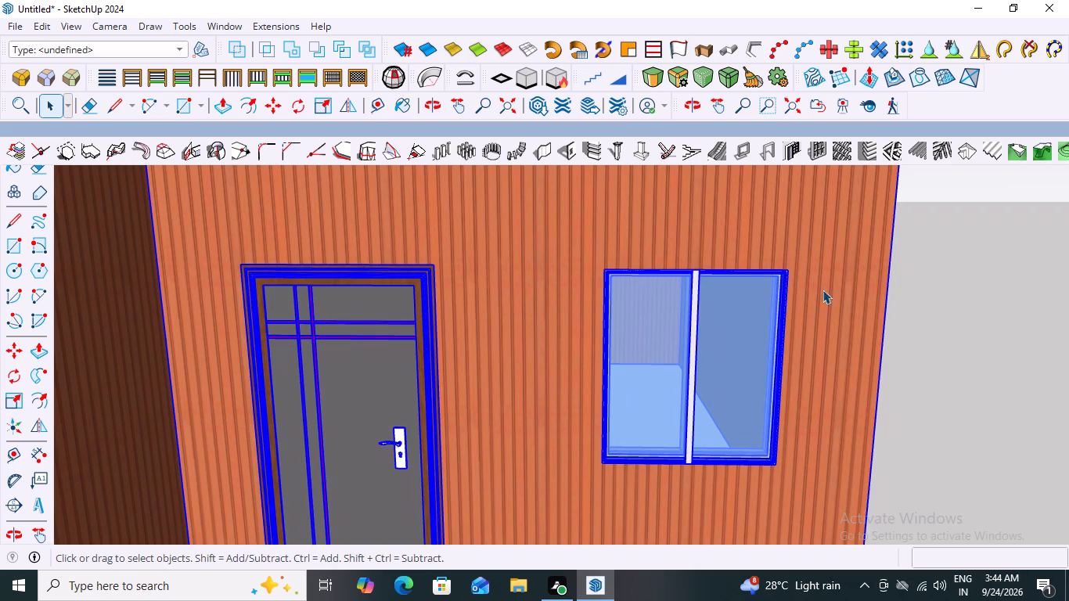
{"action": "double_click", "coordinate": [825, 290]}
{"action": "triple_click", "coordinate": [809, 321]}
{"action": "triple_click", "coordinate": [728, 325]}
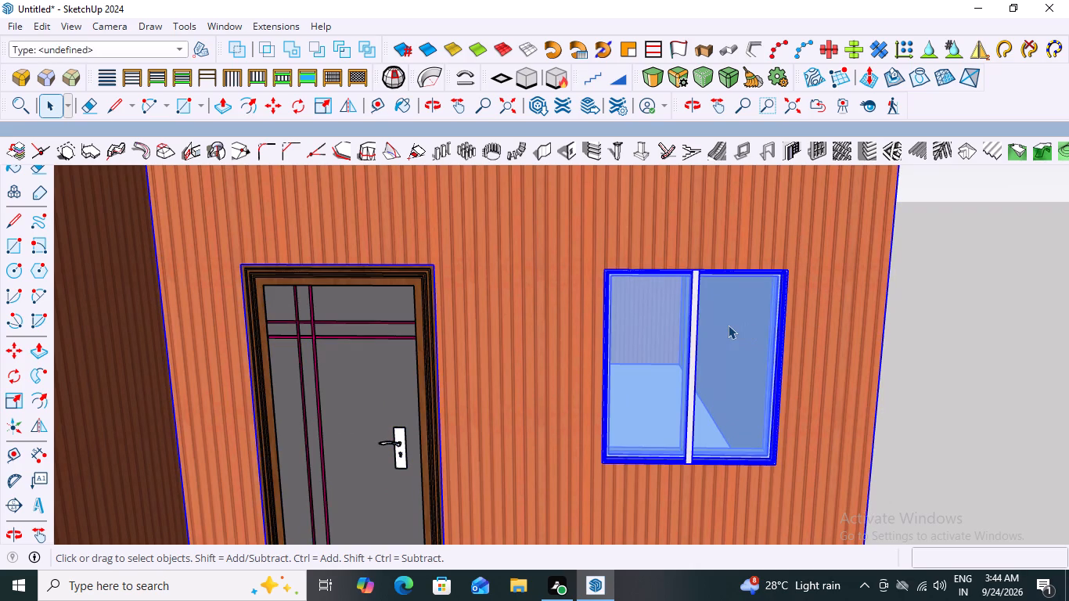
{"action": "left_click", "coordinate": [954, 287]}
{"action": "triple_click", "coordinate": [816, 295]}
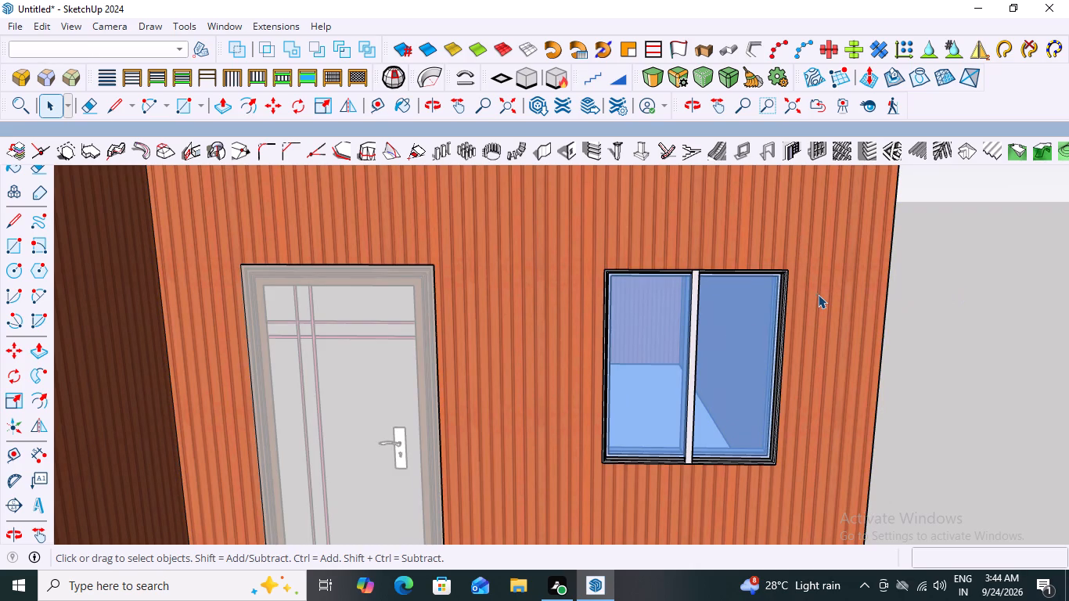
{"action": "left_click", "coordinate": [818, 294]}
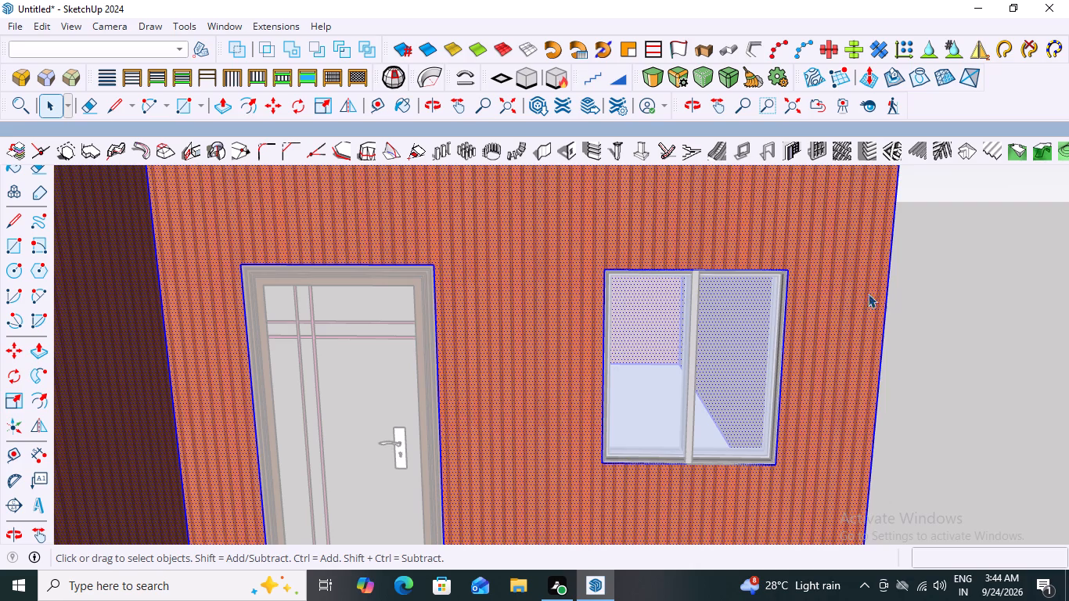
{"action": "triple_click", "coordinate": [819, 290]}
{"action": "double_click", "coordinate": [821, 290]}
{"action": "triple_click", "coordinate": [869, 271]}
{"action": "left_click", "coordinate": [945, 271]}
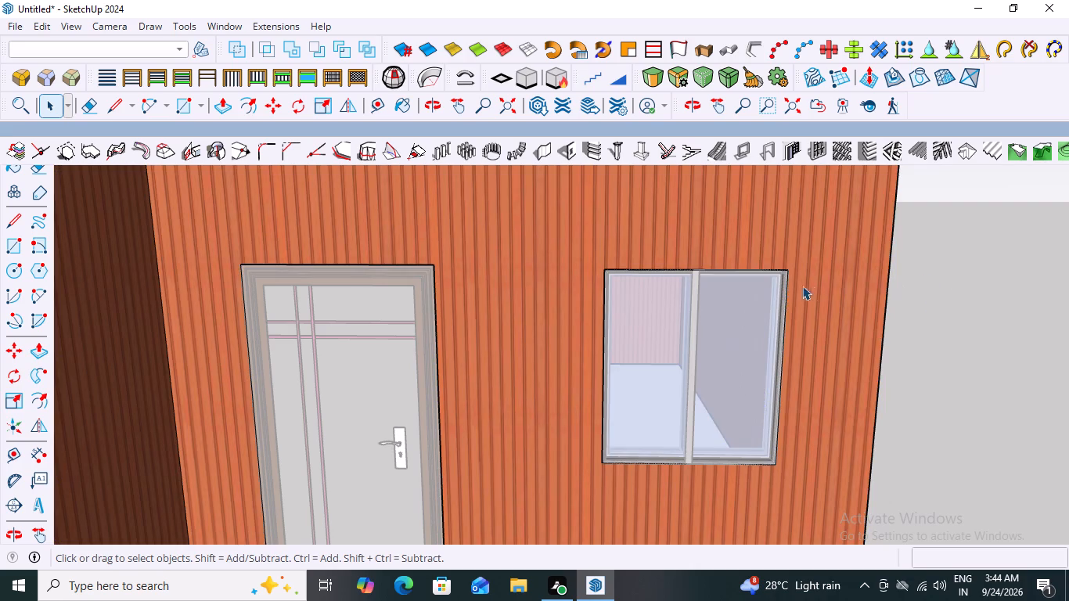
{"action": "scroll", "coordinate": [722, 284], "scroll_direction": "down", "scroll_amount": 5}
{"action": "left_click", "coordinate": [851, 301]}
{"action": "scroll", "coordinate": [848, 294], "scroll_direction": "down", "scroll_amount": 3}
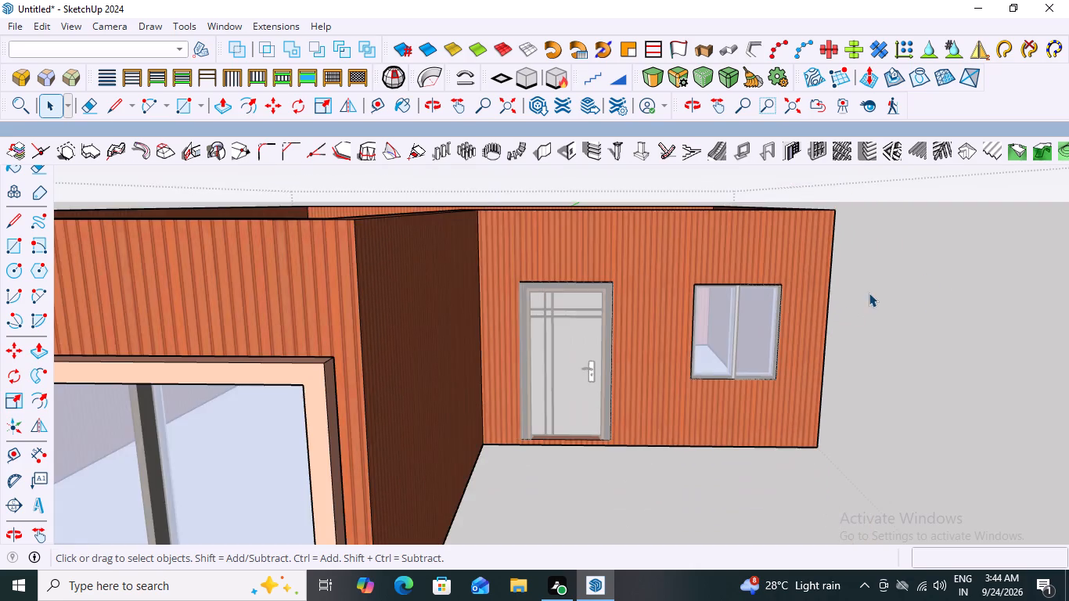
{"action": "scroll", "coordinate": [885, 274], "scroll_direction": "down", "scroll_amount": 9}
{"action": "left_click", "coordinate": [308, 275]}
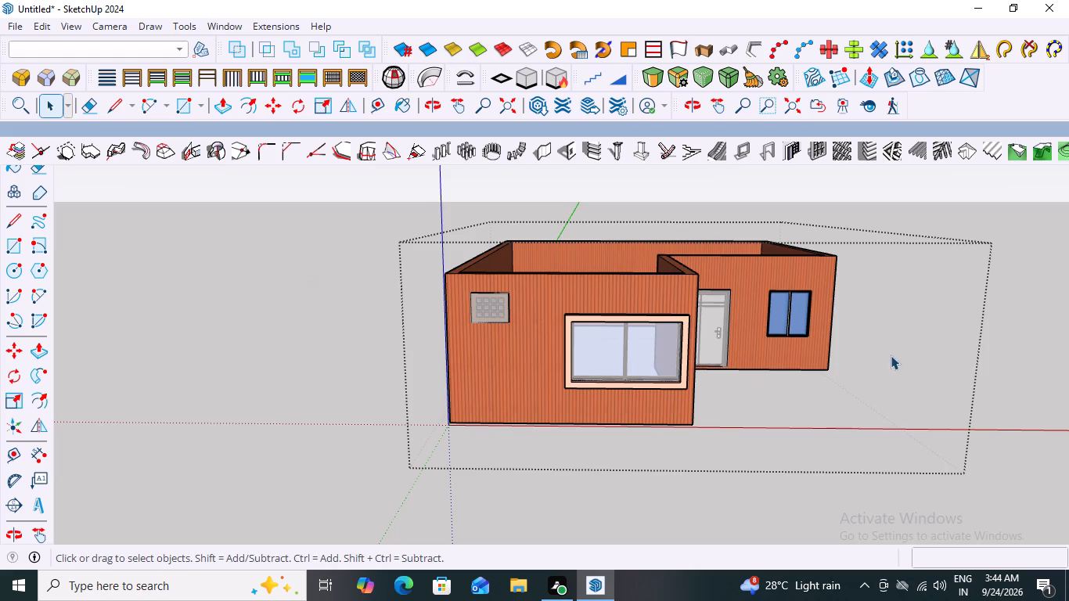
Open the entrance door wall for editing and place vertical guides 5" outside both side edges of the window beside the door.
{"action": "scroll", "coordinate": [770, 282], "scroll_direction": "up", "scroll_amount": 9}
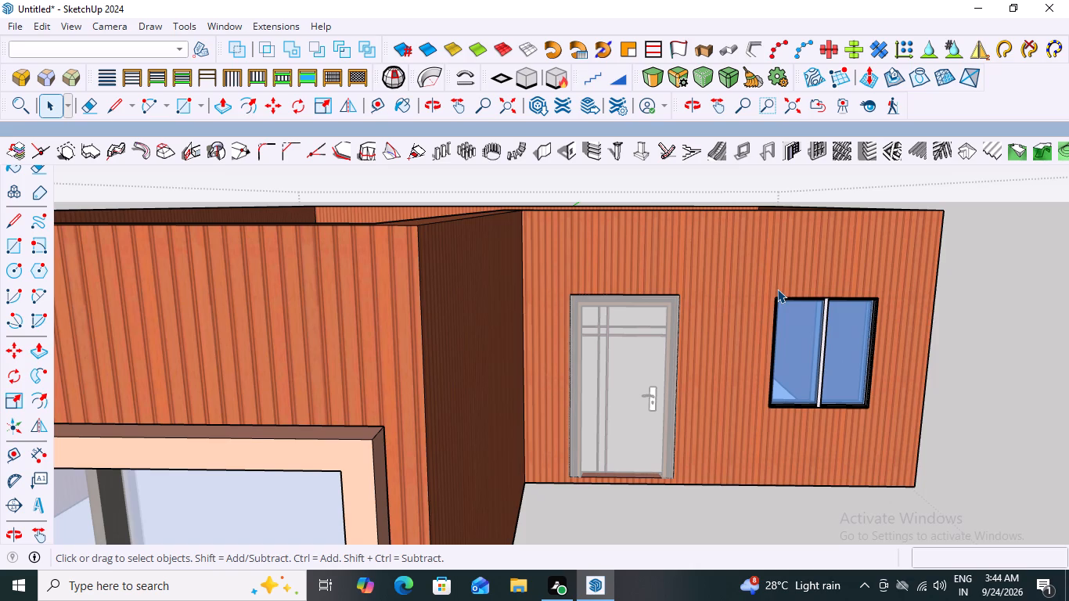
{"action": "left_click", "coordinate": [796, 263]}
{"action": "double_click", "coordinate": [760, 265]}
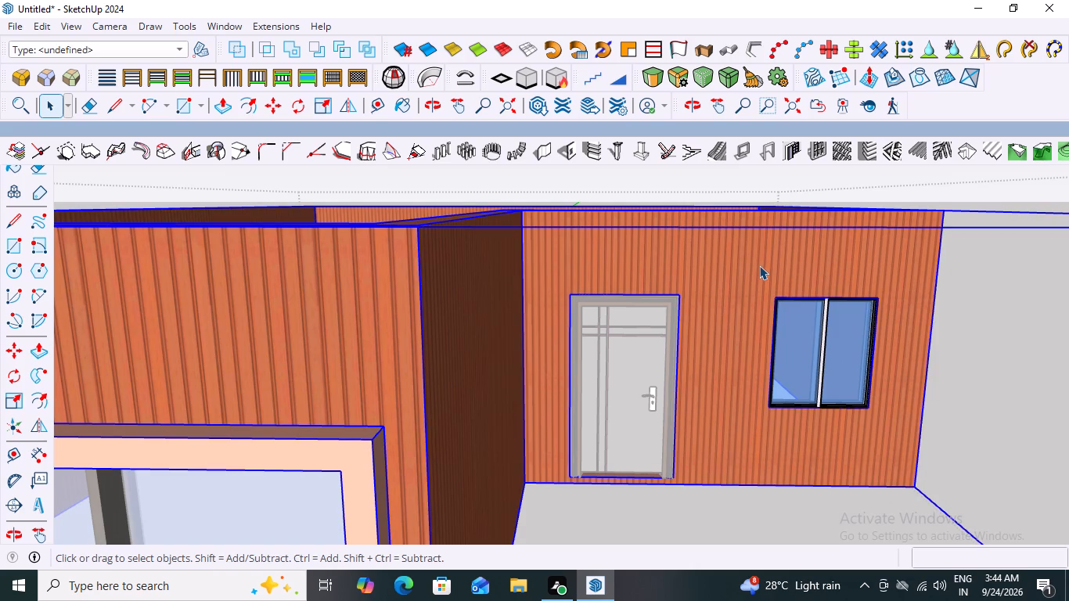
{"action": "left_click", "coordinate": [759, 265]}
{"action": "scroll", "coordinate": [909, 332], "scroll_direction": "up", "scroll_amount": 2}
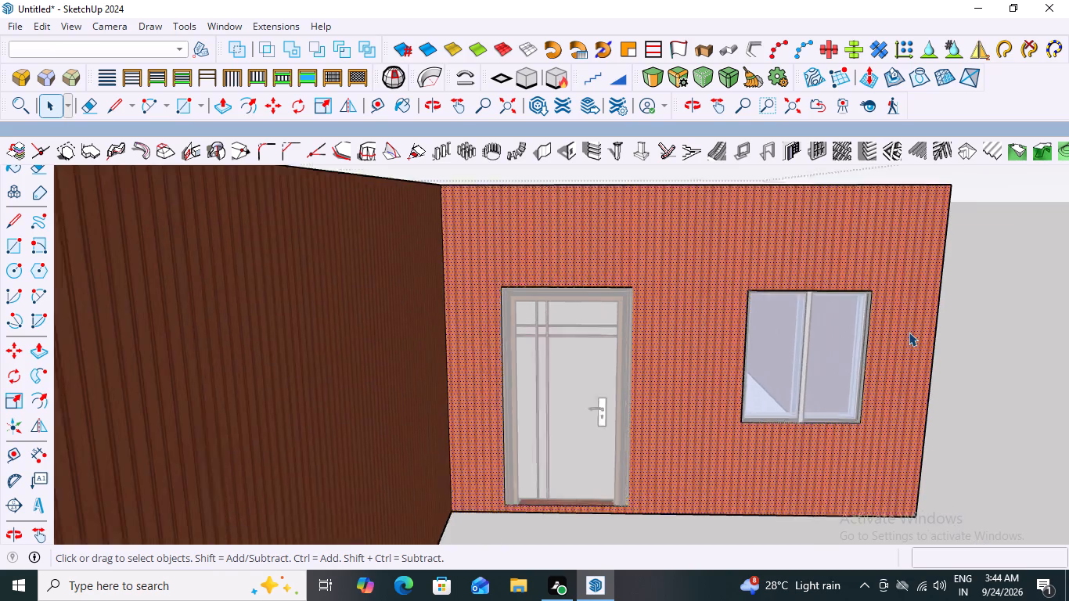
{"action": "scroll", "coordinate": [909, 332], "scroll_direction": "up", "scroll_amount": 5}
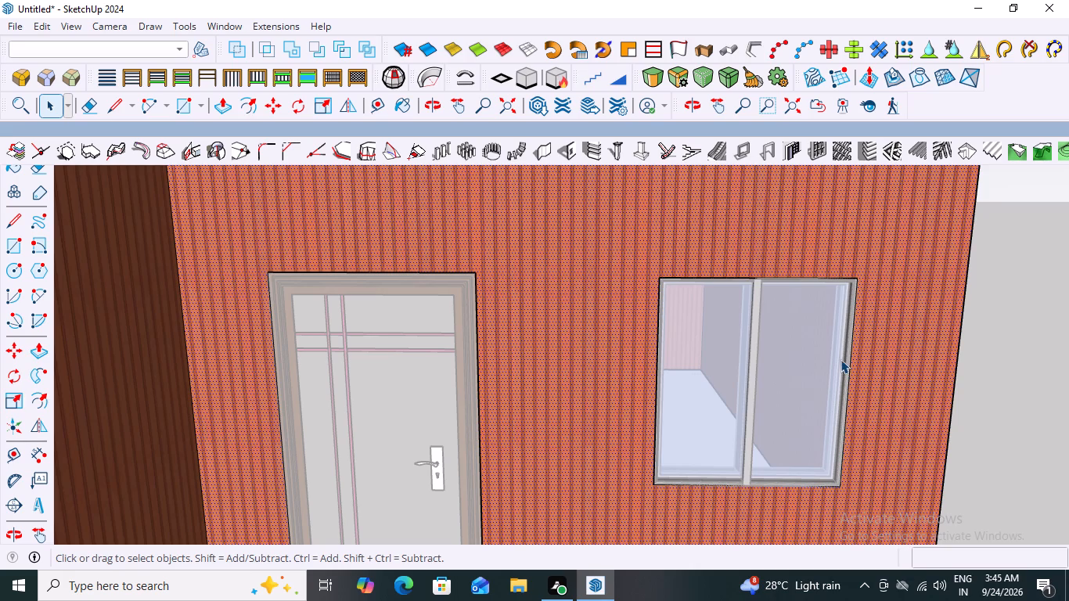
{"action": "key", "text": "t"}
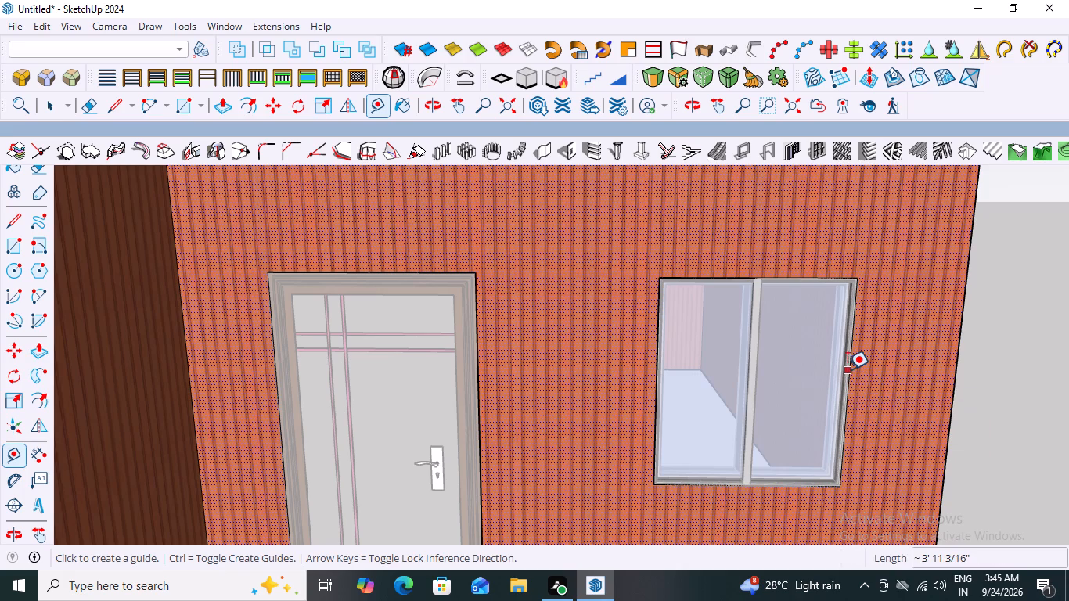
{"action": "left_click", "coordinate": [848, 369]}
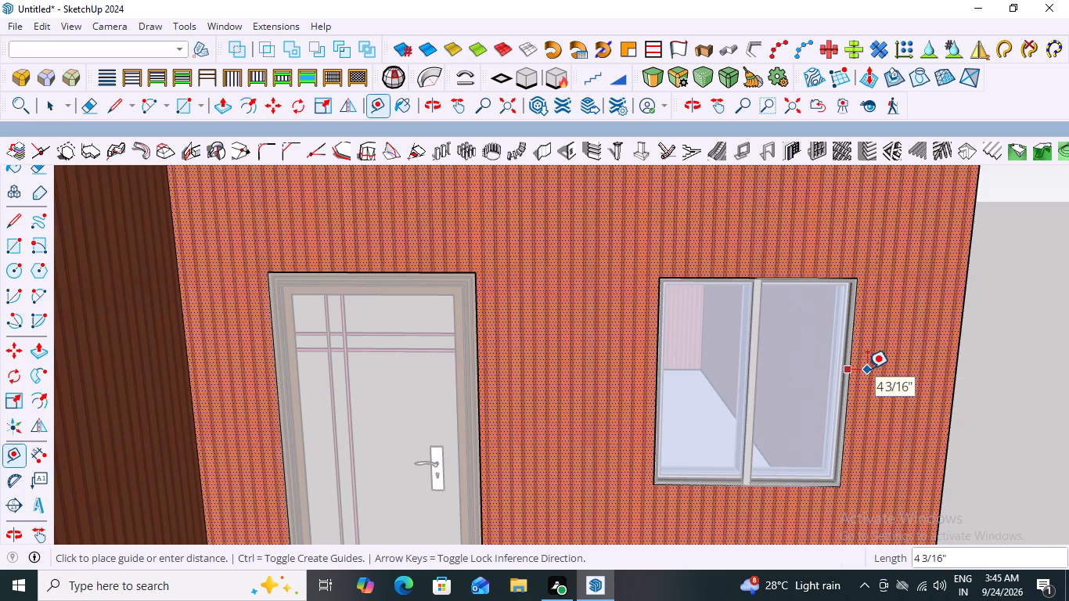
{"action": "key", "text": "5"}
{"action": "key", "text": "shift+quotedbl"}
{"action": "key", "text": "Return"}
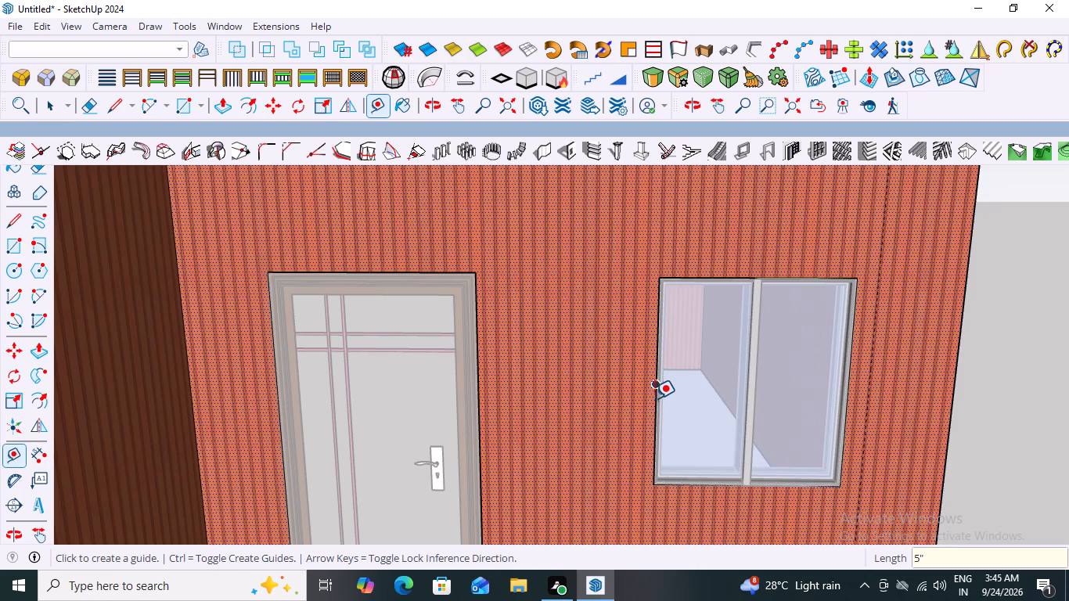
{"action": "left_click", "coordinate": [653, 399]}
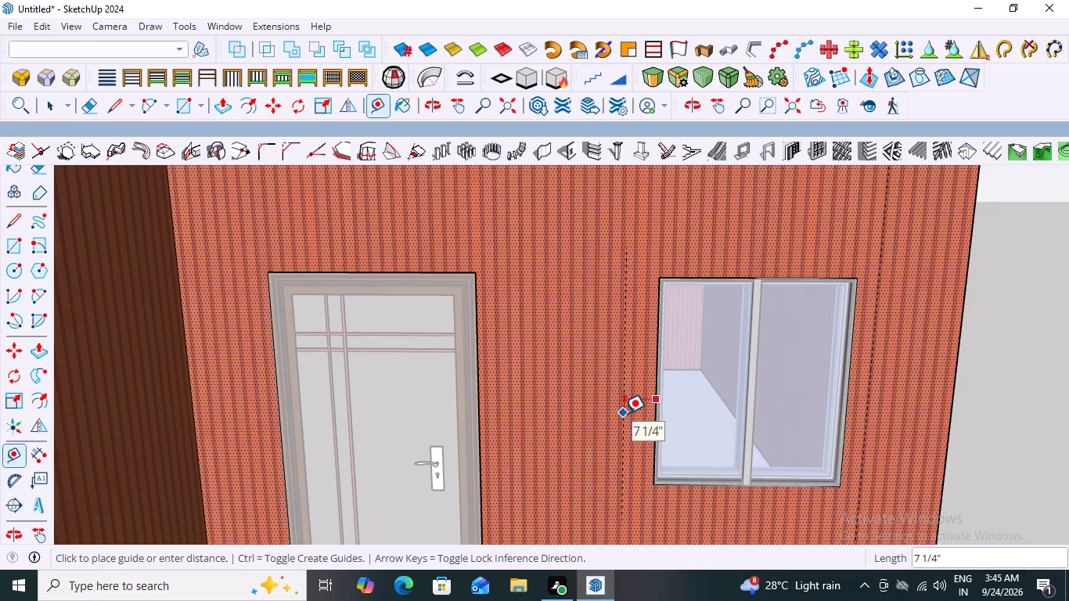
{"action": "key", "text": "5"}
{"action": "key", "text": "shift+quotedbl"}
{"action": "key", "text": "Return"}
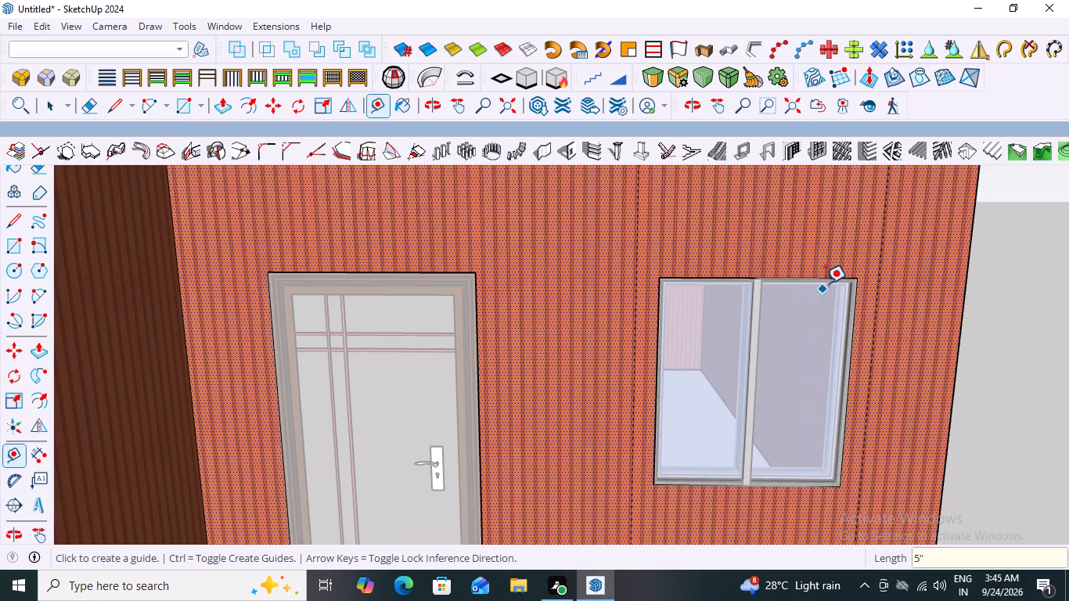
Place horizontal guides 5" above the top edge and 5" below the bottom edge of the window beside the door.
{"action": "left_click", "coordinate": [824, 276]}
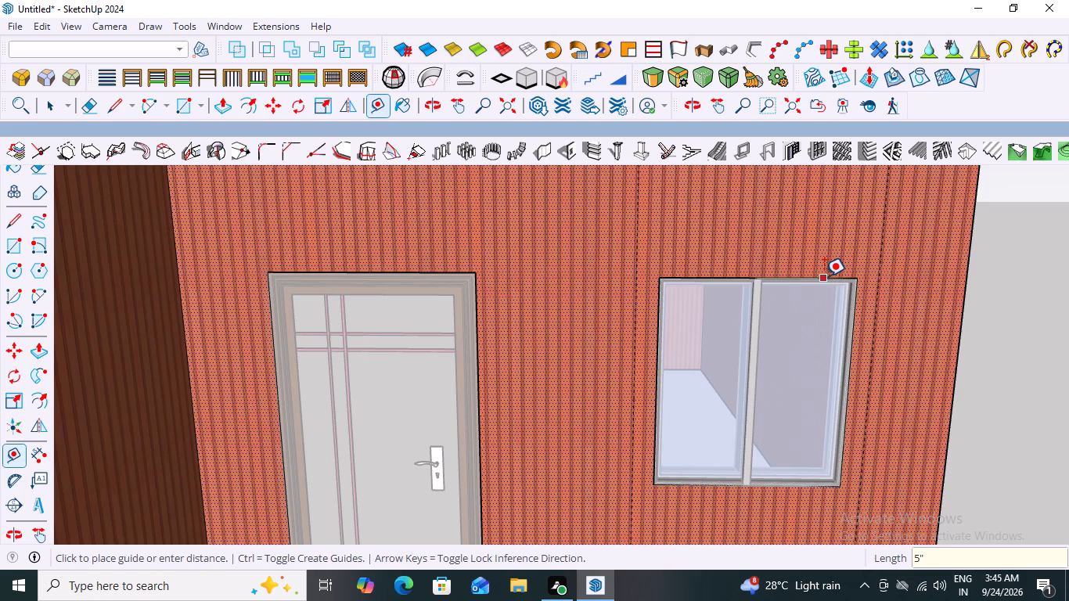
{"action": "key", "text": "5"}
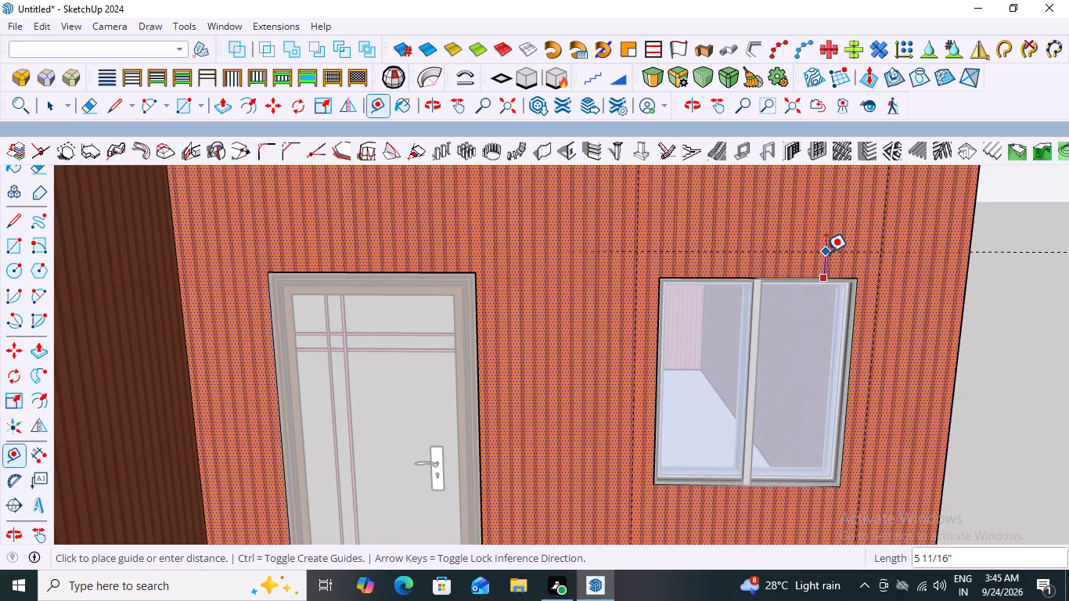
{"action": "key", "text": "shift+quotedbl"}
{"action": "key", "text": "Return"}
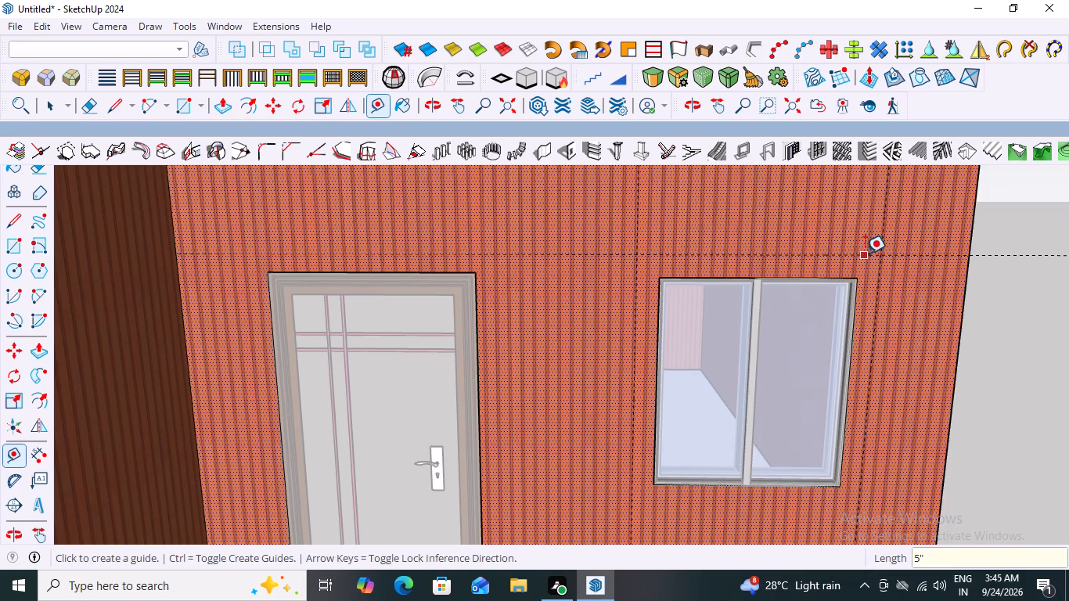
{"action": "scroll", "coordinate": [865, 254], "scroll_direction": "down", "scroll_amount": 3}
{"action": "scroll", "coordinate": [788, 498], "scroll_direction": "up", "scroll_amount": 2}
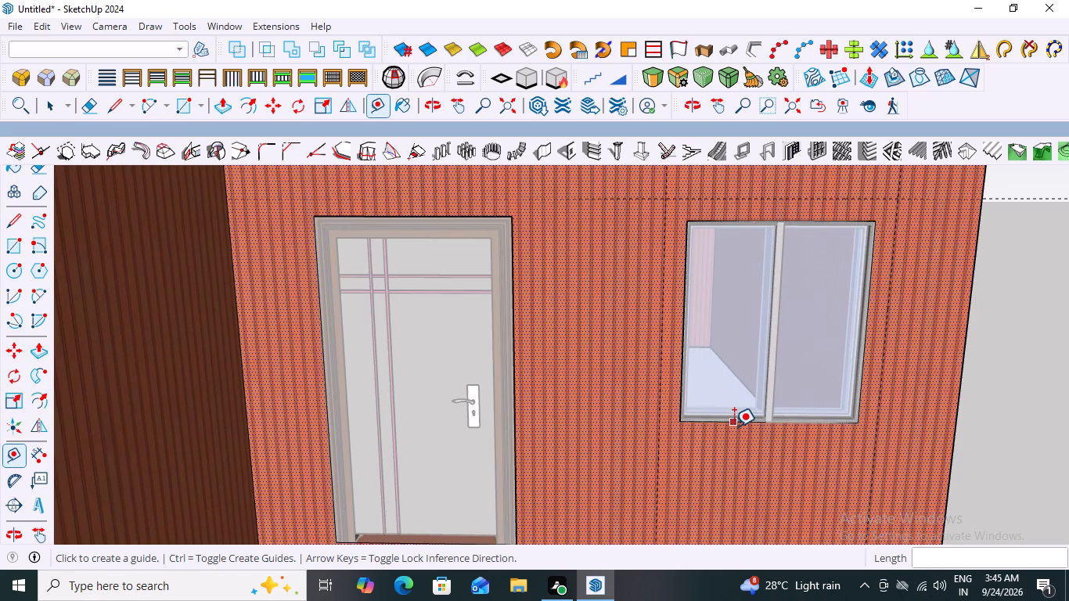
{"action": "left_click", "coordinate": [797, 427]}
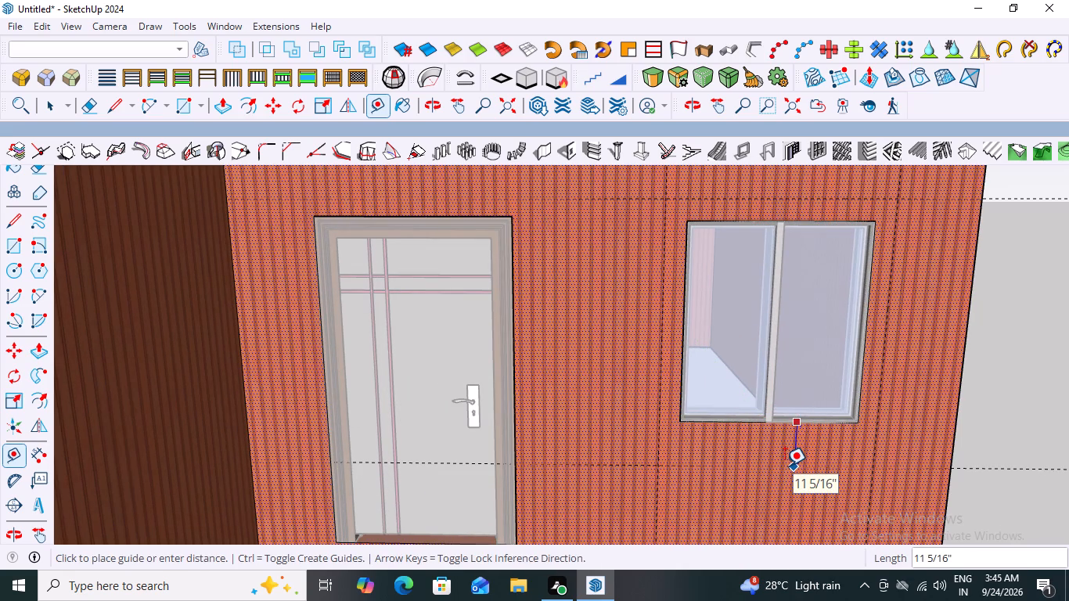
{"action": "key", "text": "5"}
{"action": "key", "text": "shift+quotedbl"}
{"action": "key", "text": "Return"}
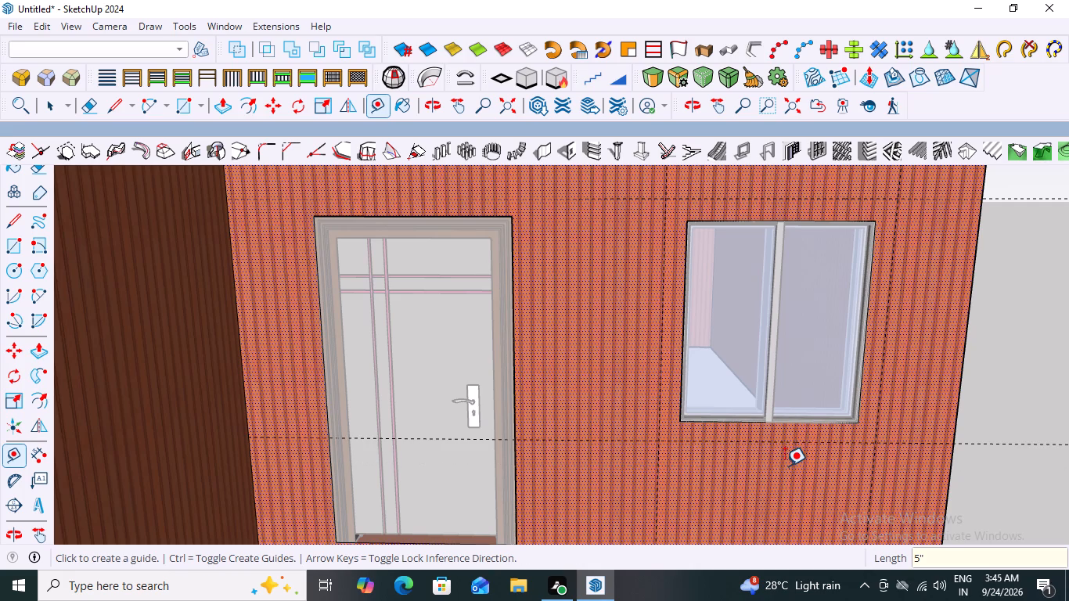
{"action": "scroll", "coordinate": [843, 434], "scroll_direction": "down", "scroll_amount": 5}
{"action": "scroll", "coordinate": [638, 448], "scroll_direction": "up", "scroll_amount": 9}
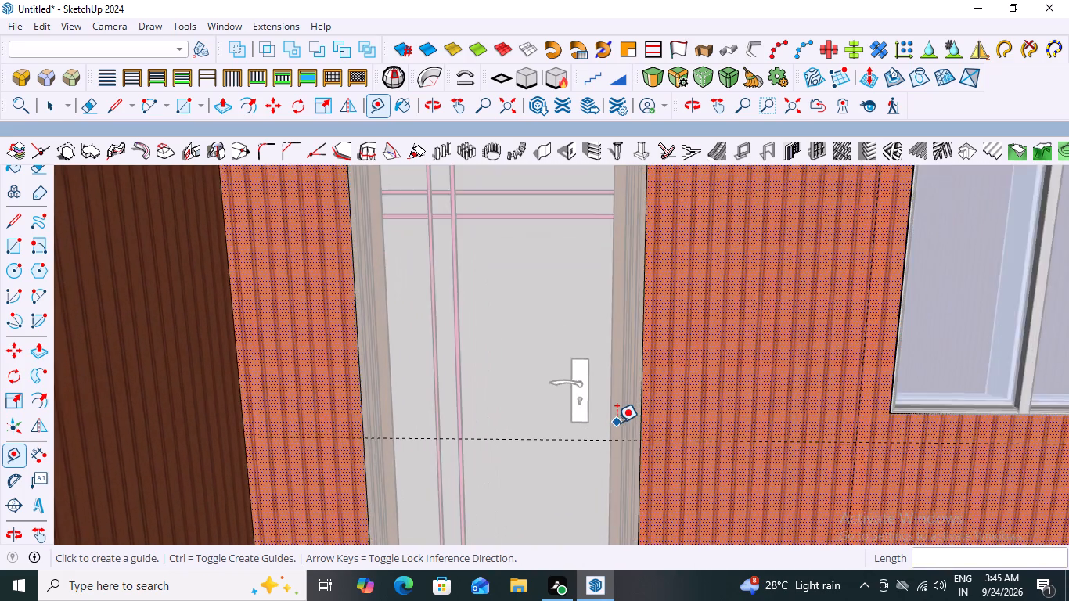
{"action": "scroll", "coordinate": [617, 423], "scroll_direction": "up", "scroll_amount": 2}
{"action": "scroll", "coordinate": [617, 423], "scroll_direction": "down", "scroll_amount": 13}
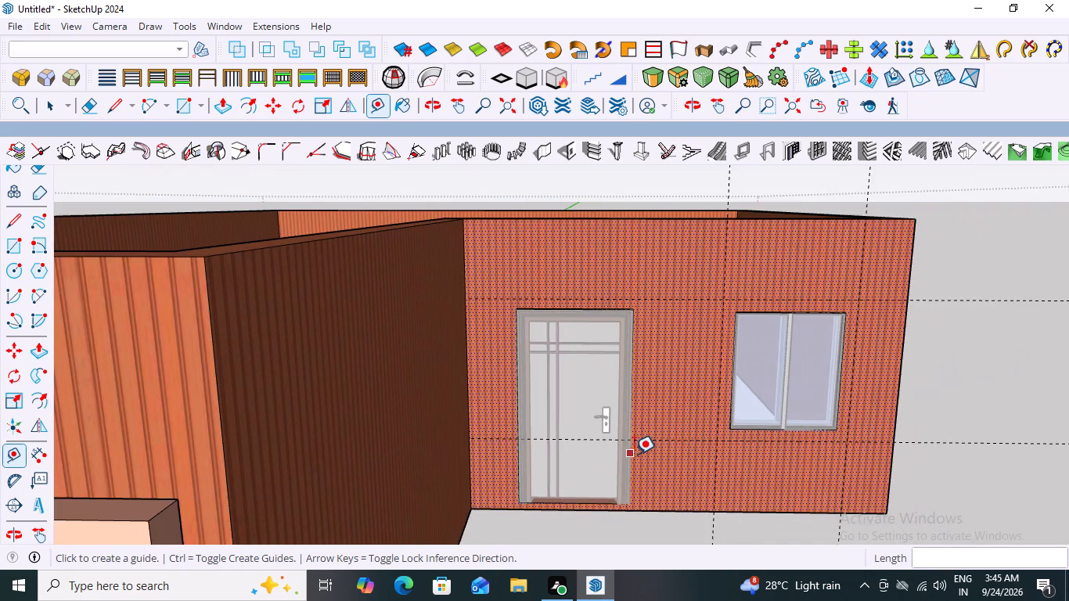
{"action": "scroll", "coordinate": [639, 455], "scroll_direction": "down", "scroll_amount": 2}
{"action": "key", "text": "space"}
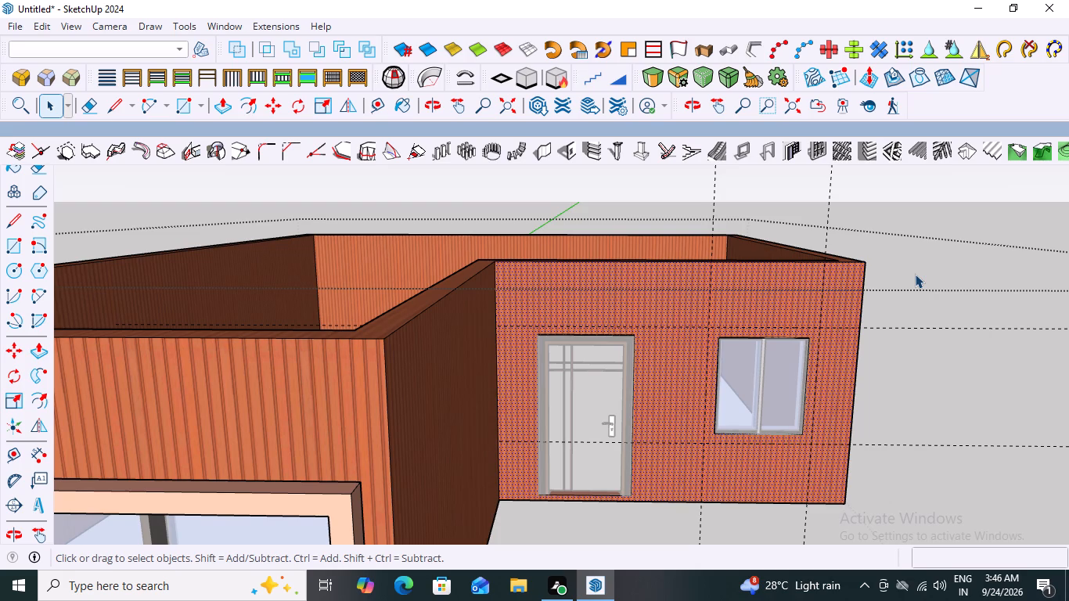
Draw a rectangle about 4' 10" by 4' 4 5/16" around the window, between opposite intersections of the guides.
{"action": "scroll", "coordinate": [859, 361], "scroll_direction": "up", "scroll_amount": 5}
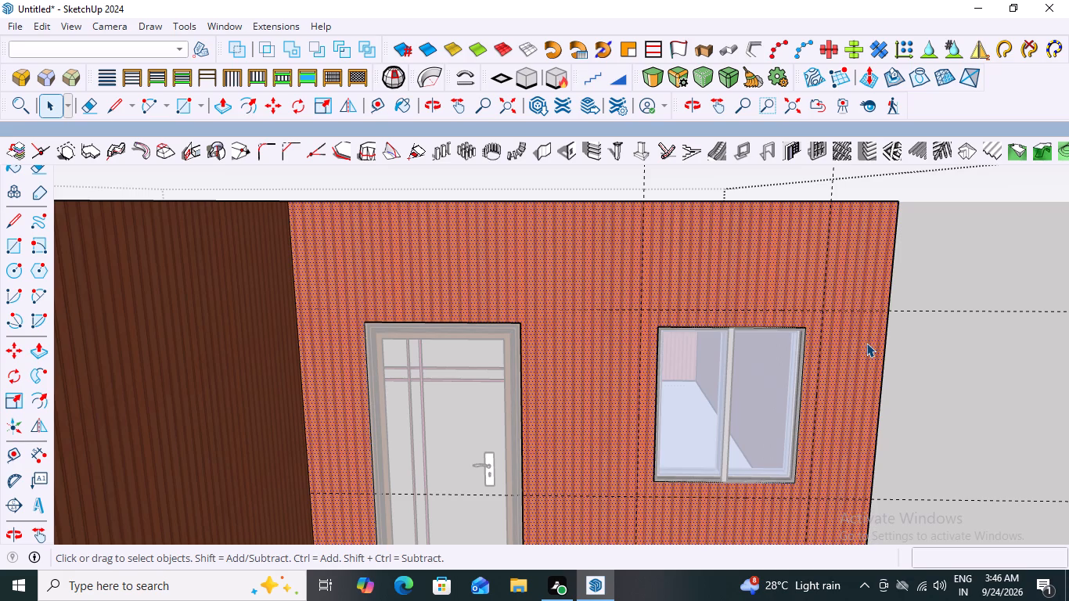
{"action": "key", "text": "r"}
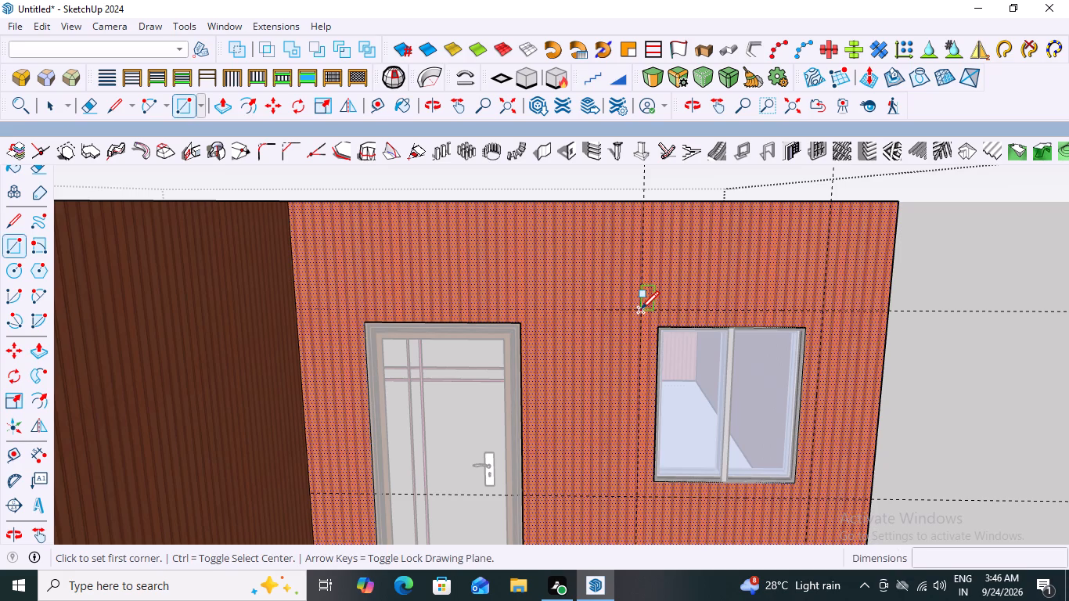
{"action": "left_click_drag", "start_coordinate": [641, 309], "coordinate": [642, 322]}
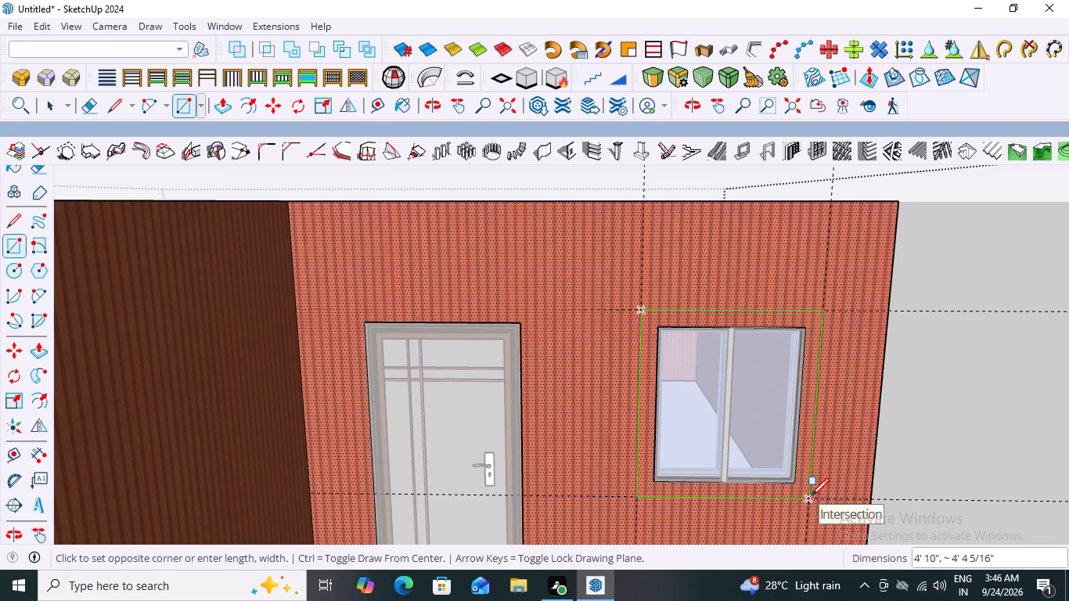
{"action": "left_click", "coordinate": [811, 496]}
{"action": "key", "text": "space"}
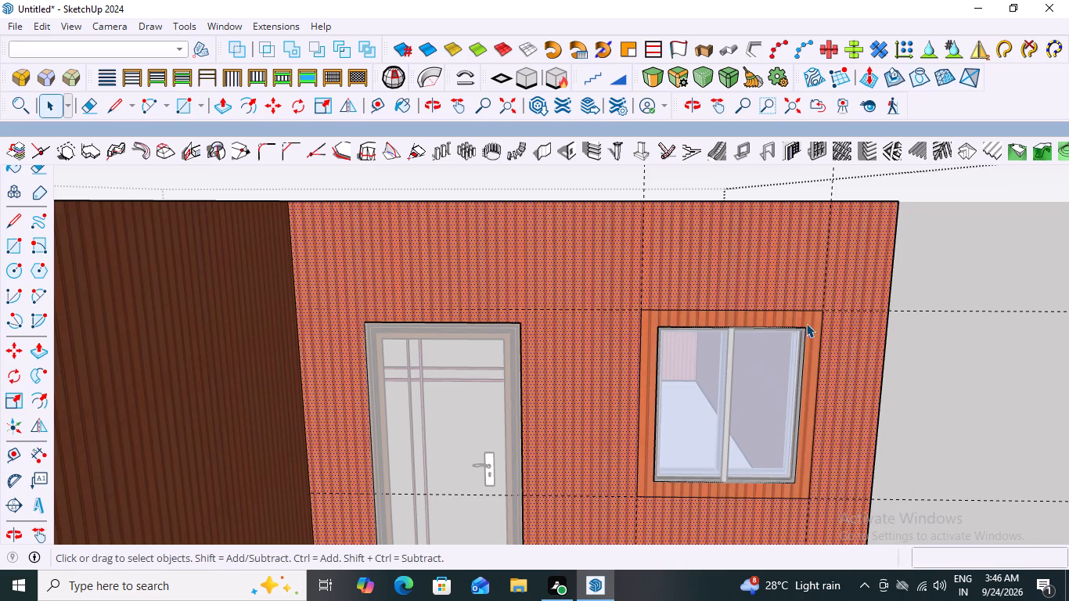
Push/Pull the border face around the window beside the entrance door outwards by 6".
{"action": "left_click", "coordinate": [800, 315]}
{"action": "double_click", "coordinate": [800, 315]}
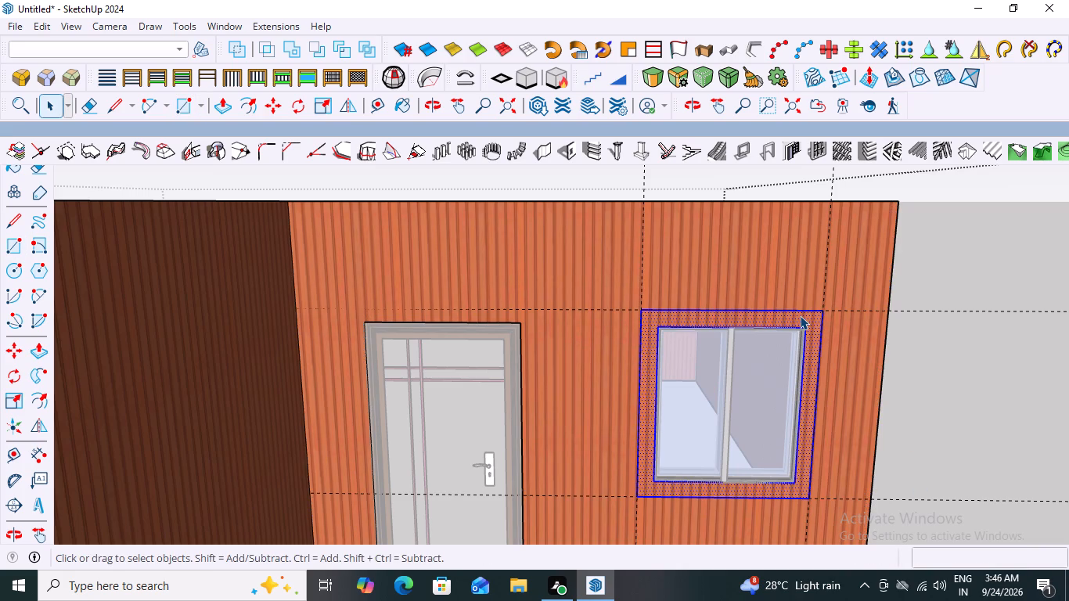
{"action": "key", "text": "p"}
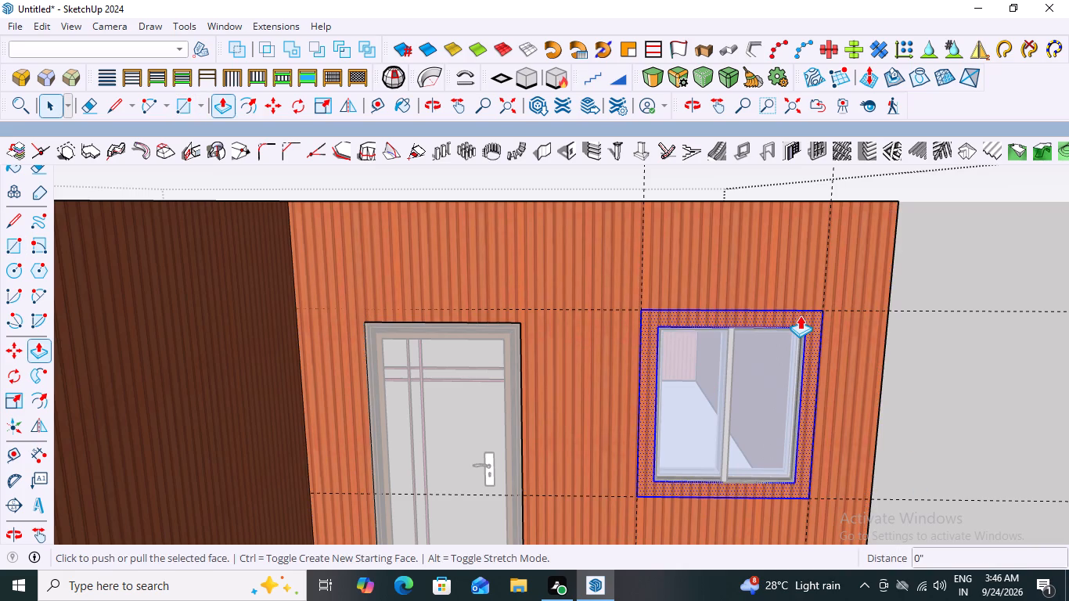
{"action": "left_click", "coordinate": [807, 304]}
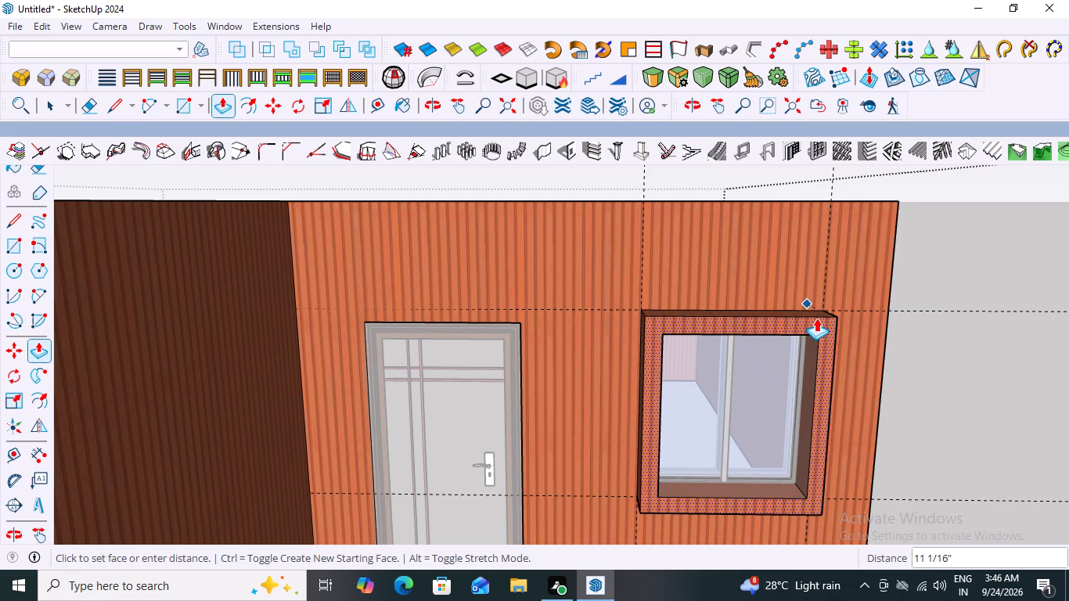
{"action": "key", "text": "6"}
{"action": "key", "text": "shift+quotedbl"}
{"action": "key", "text": "Return"}
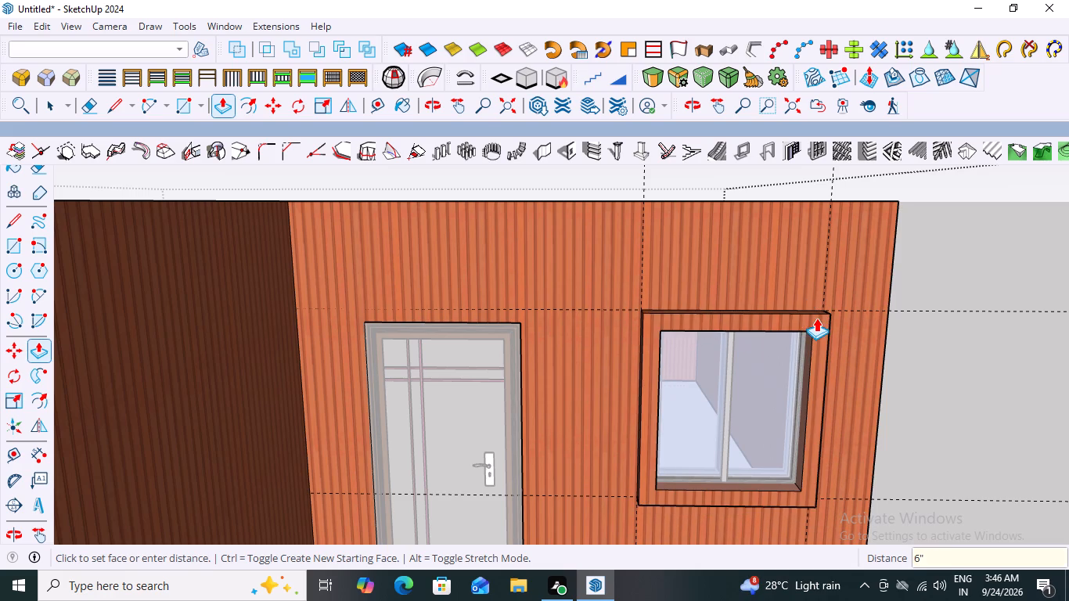
Select the raised window surround's front face together with its bounding edges.
{"action": "key", "text": "space"}
{"action": "left_click", "coordinate": [776, 324]}
{"action": "triple_click", "coordinate": [776, 323]}
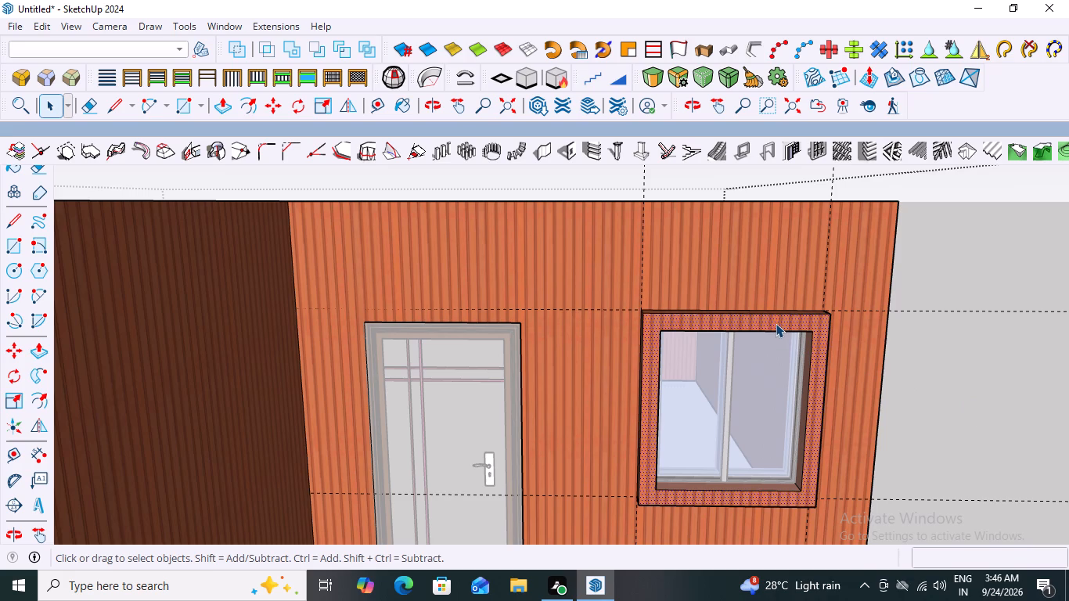
{"action": "left_click", "coordinate": [934, 322]}
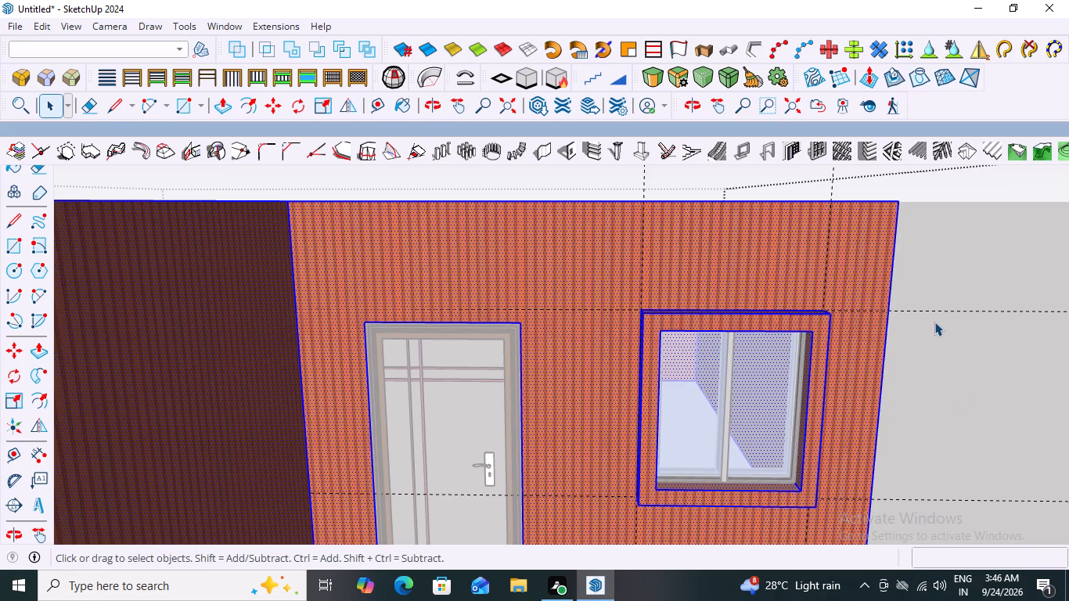
{"action": "double_click", "coordinate": [774, 315]}
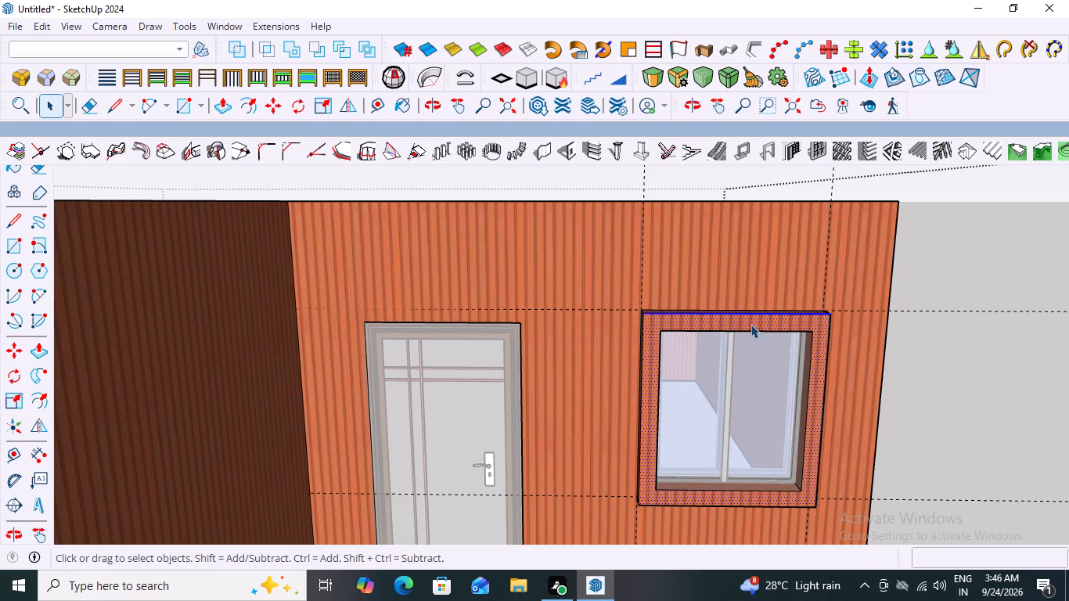
{"action": "left_click", "coordinate": [750, 324]}
{"action": "double_click", "coordinate": [761, 318]}
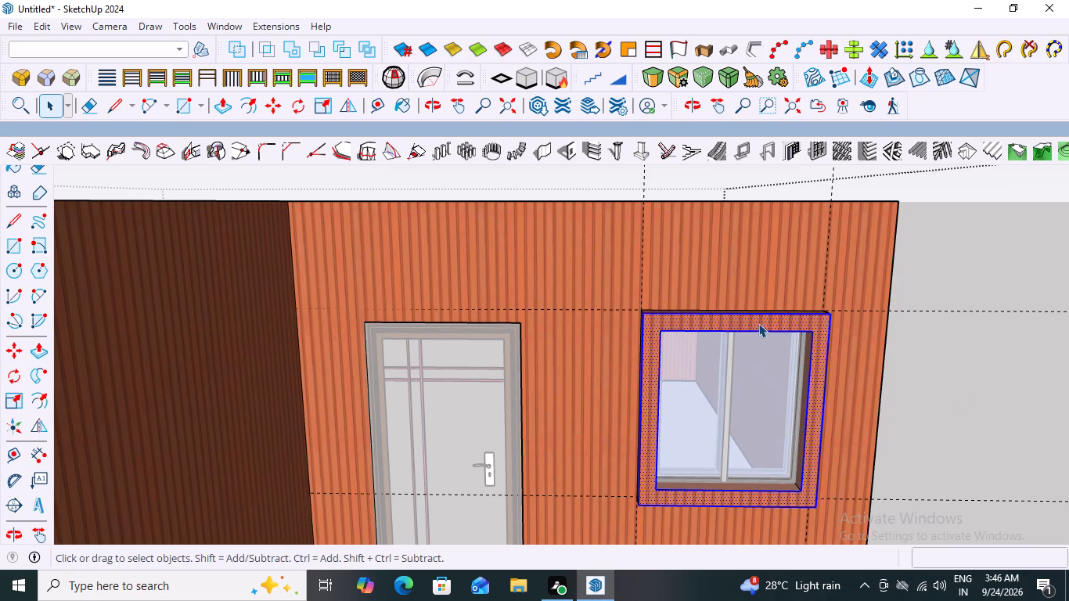
{"action": "middle_click_drag", "start_coordinate": [732, 383], "coordinate": [767, 466]}
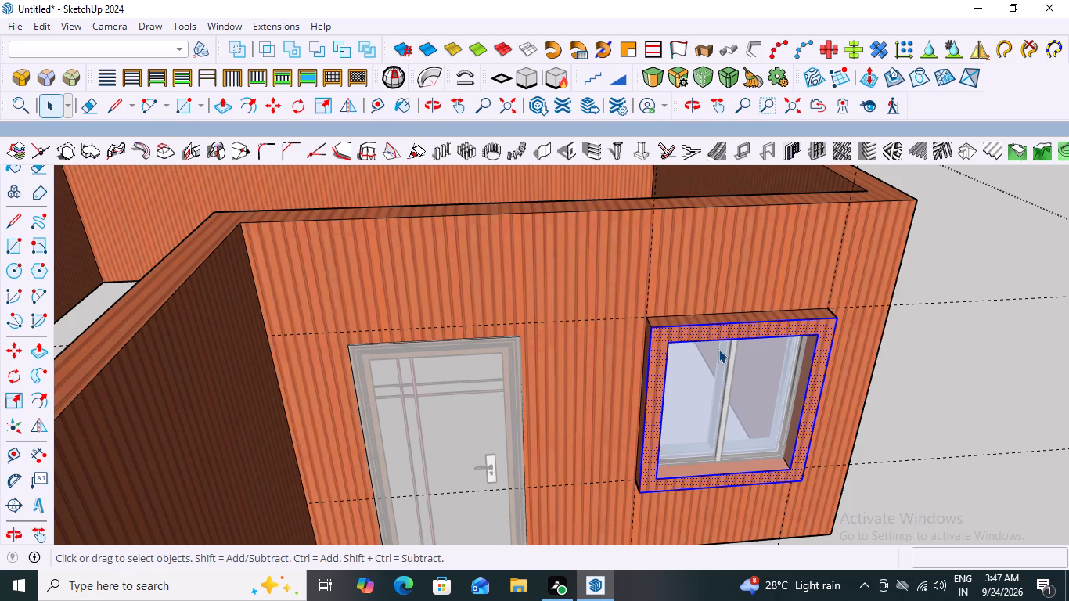
{"action": "scroll", "coordinate": [730, 337], "scroll_direction": "down", "scroll_amount": 15}
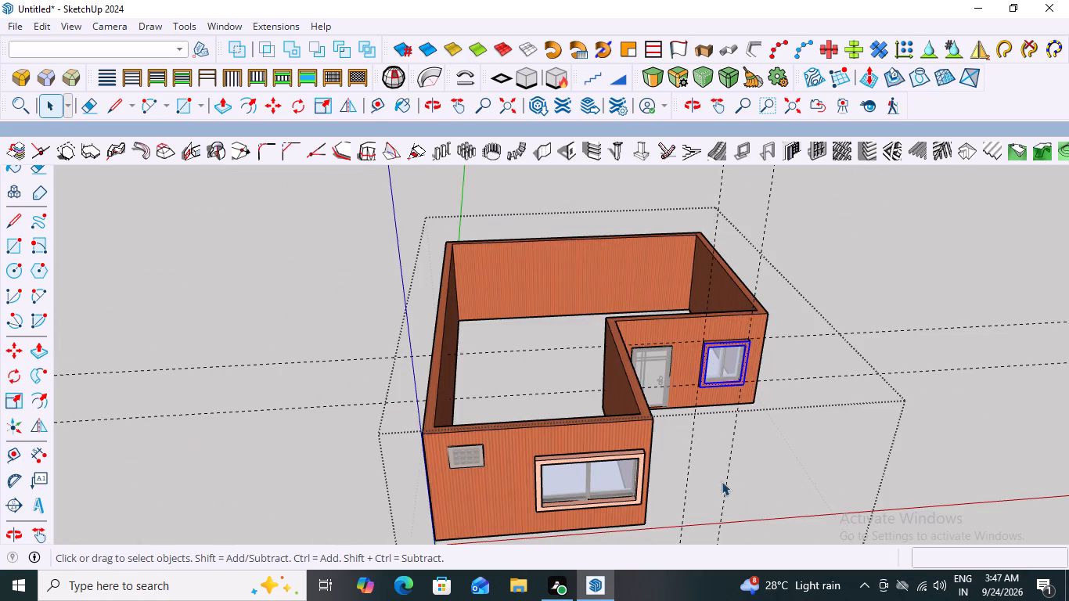
{"action": "middle_click_drag", "start_coordinate": [671, 434], "coordinate": [654, 376]}
{"action": "scroll", "coordinate": [606, 401], "scroll_direction": "up", "scroll_amount": 8}
{"action": "scroll", "coordinate": [542, 366], "scroll_direction": "down", "scroll_amount": 8}
{"action": "middle_click_drag", "start_coordinate": [809, 286], "coordinate": [797, 329]}
{"action": "scroll", "coordinate": [699, 329], "scroll_direction": "up", "scroll_amount": 9}
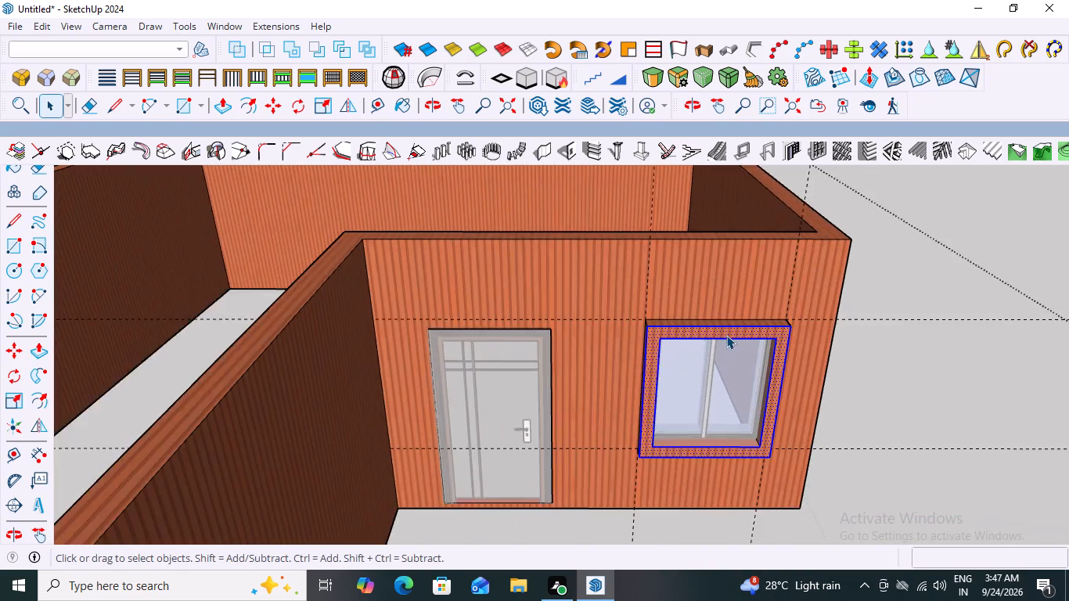
{"action": "scroll", "coordinate": [726, 335], "scroll_direction": "up", "scroll_amount": 4}
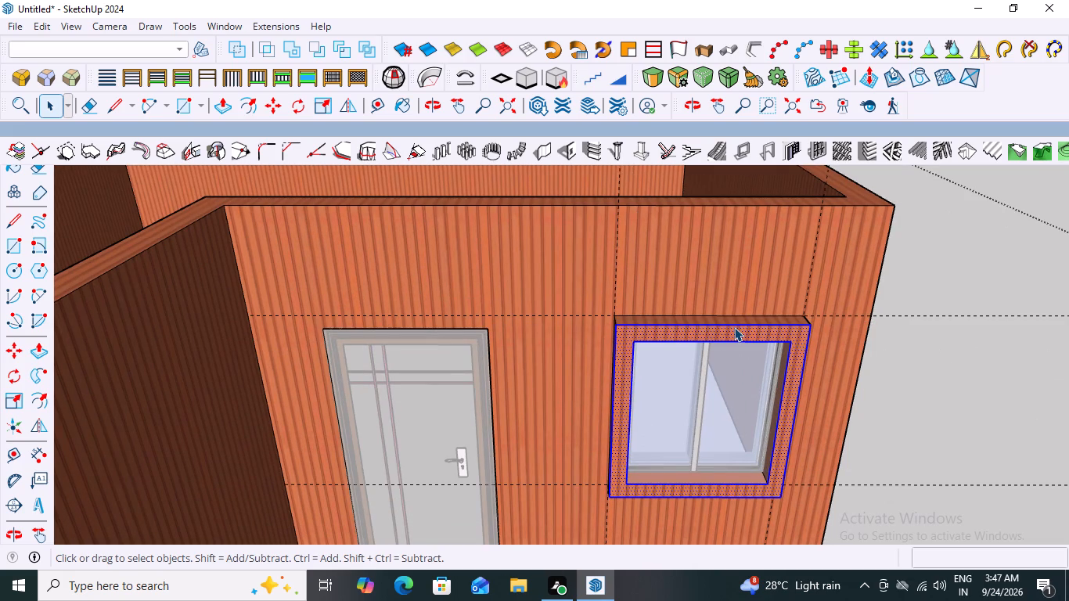
Bring back the hidden materials library and show its Stone collection.
{"action": "left_click", "coordinate": [272, 27]}
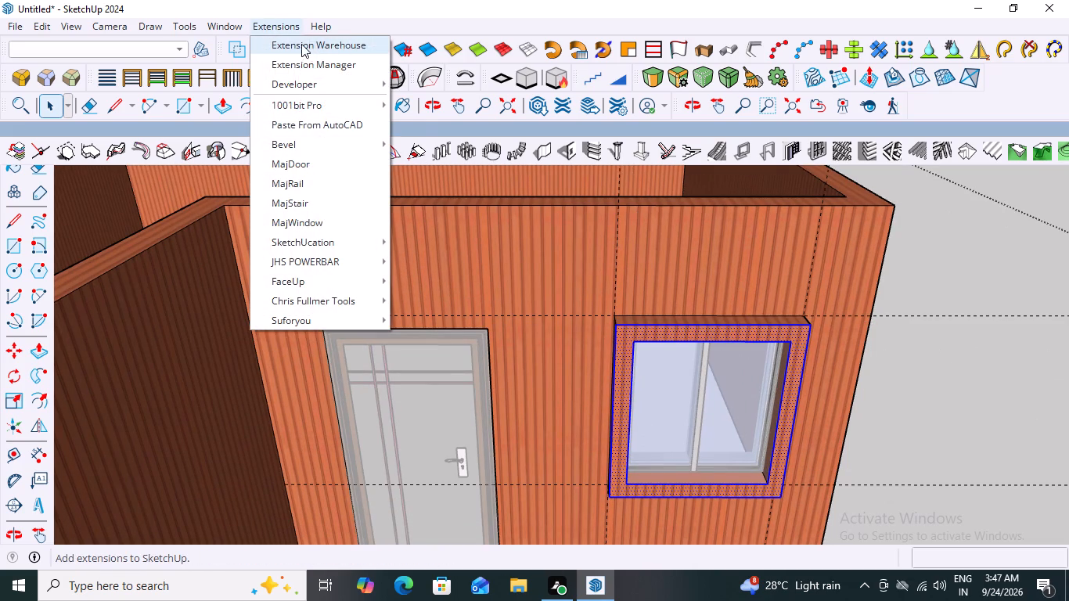
{"action": "left_click", "coordinate": [223, 24]}
{"action": "left_click", "coordinate": [214, 25]}
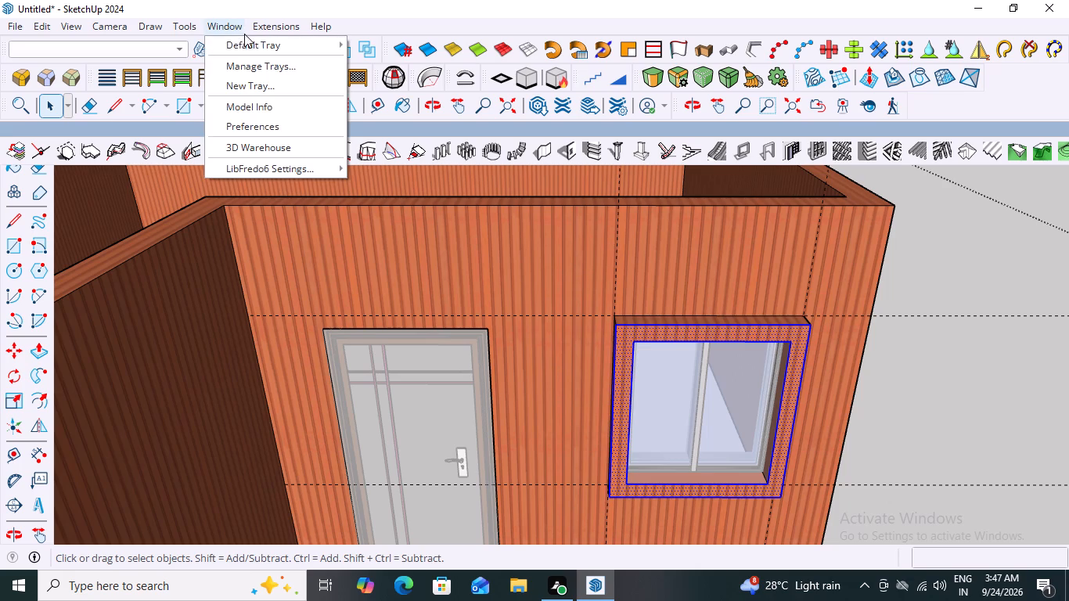
{"action": "left_click", "coordinate": [236, 45]}
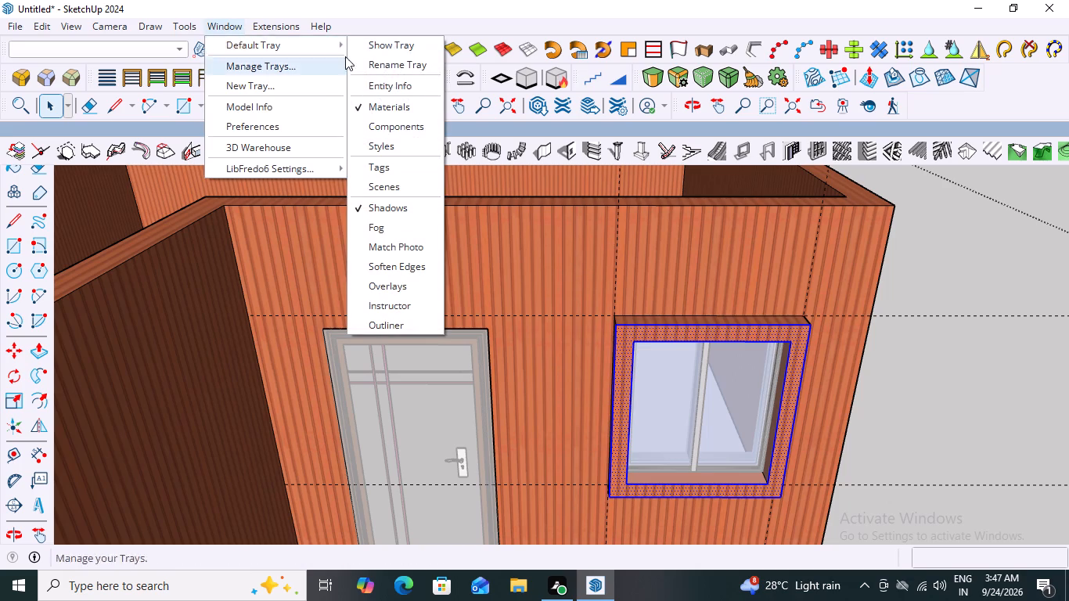
{"action": "left_click", "coordinate": [380, 48]}
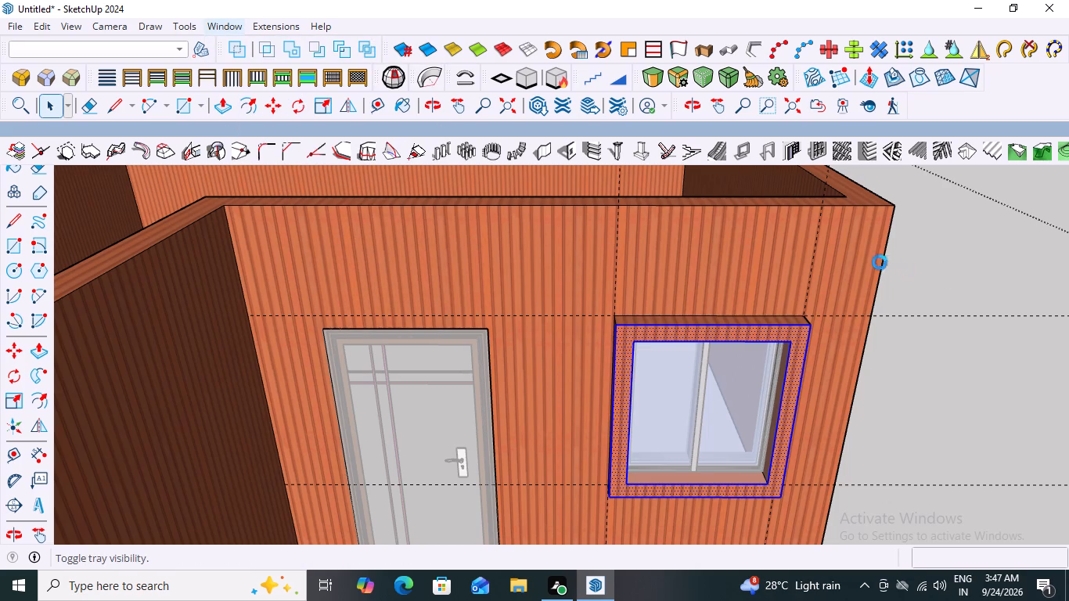
{"action": "scroll", "coordinate": [842, 263], "scroll_direction": "down", "scroll_amount": 6}
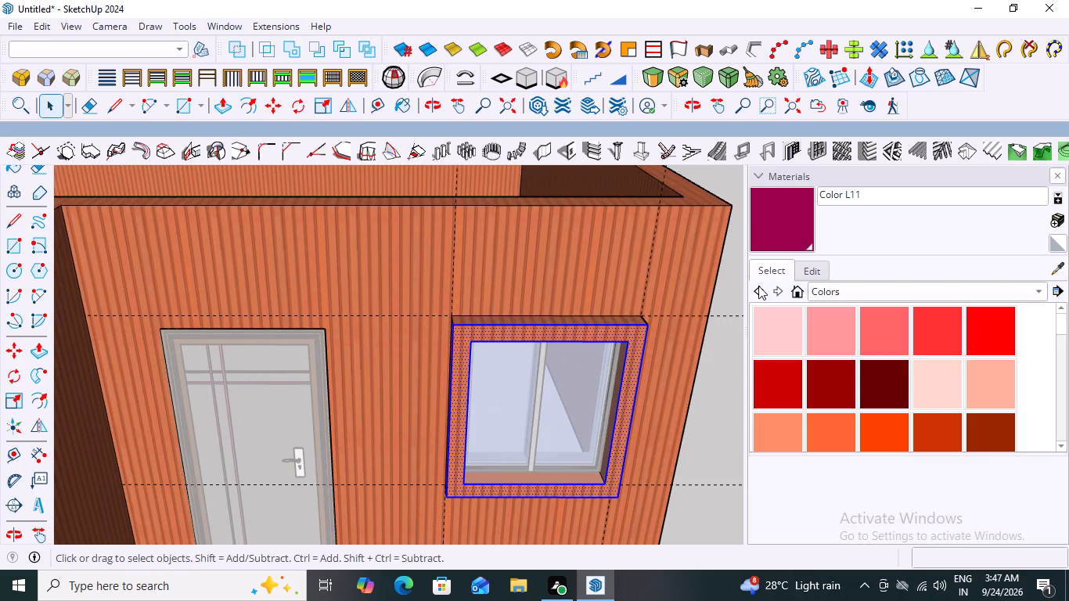
{"action": "left_click", "coordinate": [1042, 287]}
{"action": "left_click", "coordinate": [828, 383]}
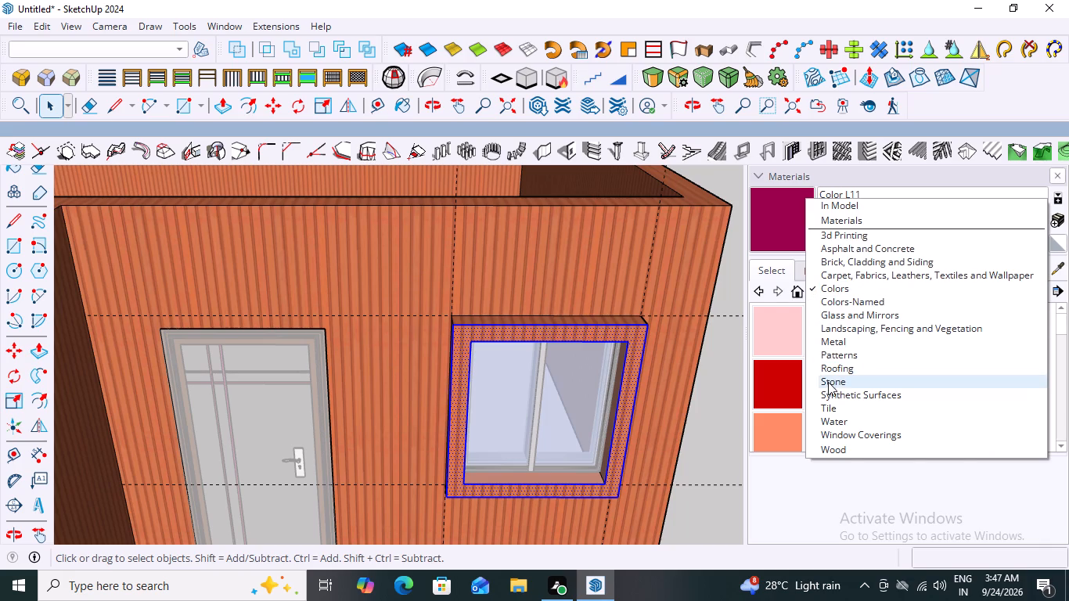
{"action": "scroll", "coordinate": [936, 333], "scroll_direction": "up", "scroll_amount": 2}
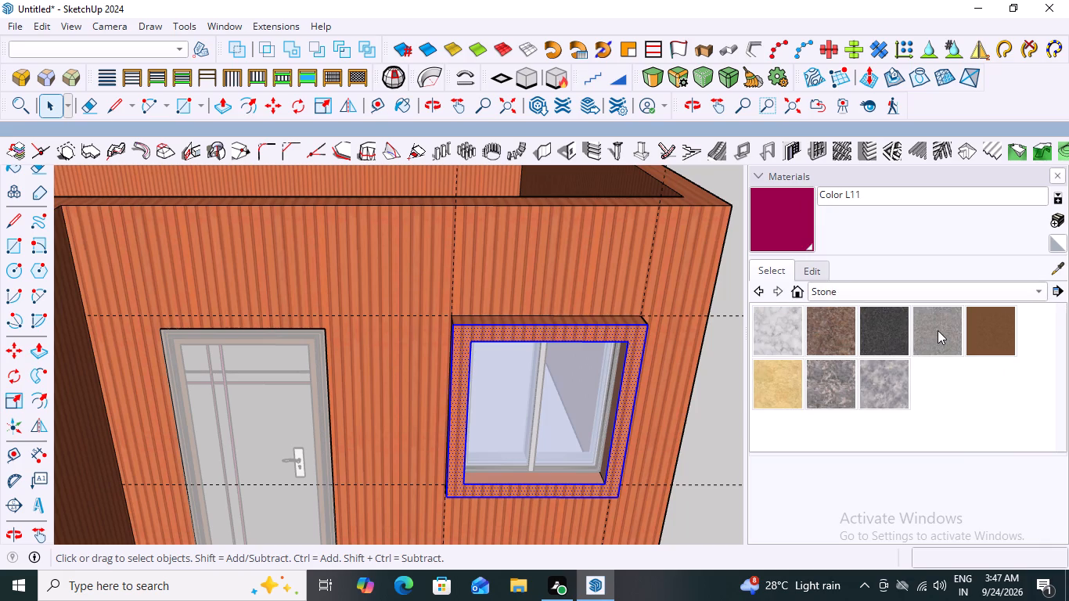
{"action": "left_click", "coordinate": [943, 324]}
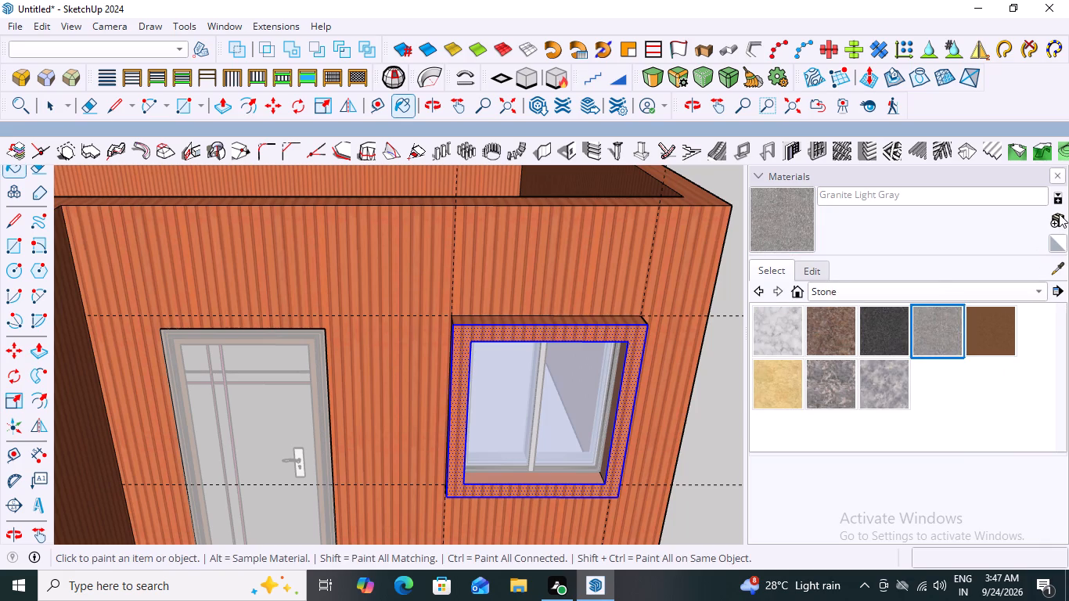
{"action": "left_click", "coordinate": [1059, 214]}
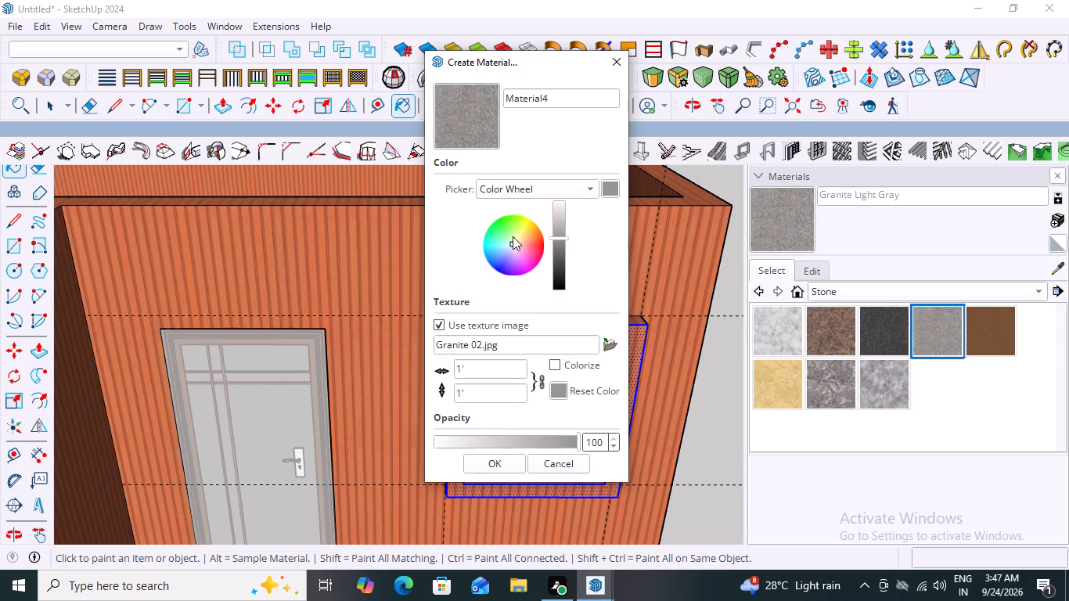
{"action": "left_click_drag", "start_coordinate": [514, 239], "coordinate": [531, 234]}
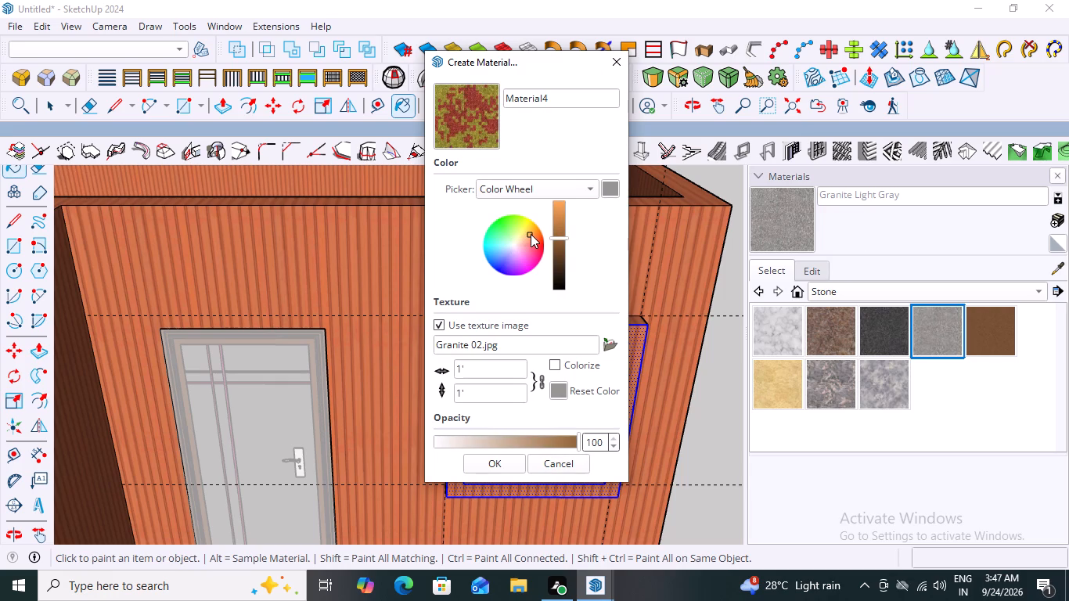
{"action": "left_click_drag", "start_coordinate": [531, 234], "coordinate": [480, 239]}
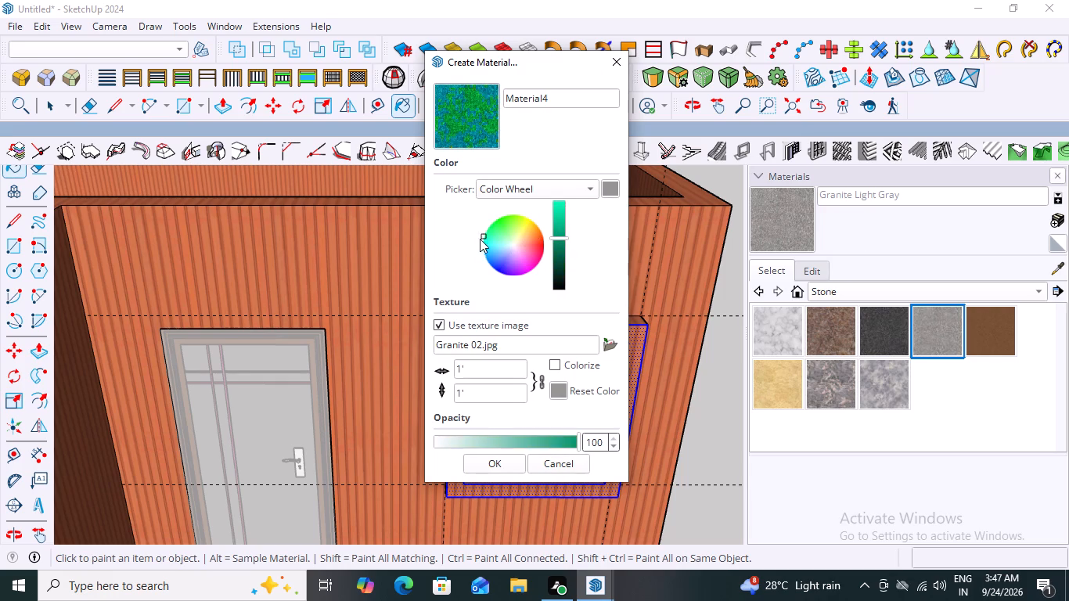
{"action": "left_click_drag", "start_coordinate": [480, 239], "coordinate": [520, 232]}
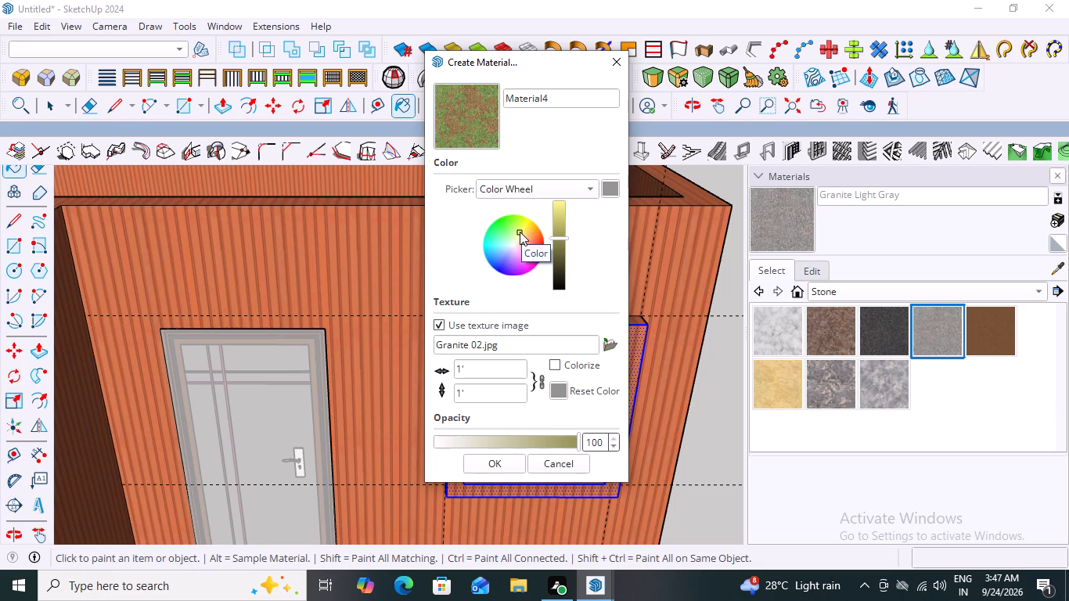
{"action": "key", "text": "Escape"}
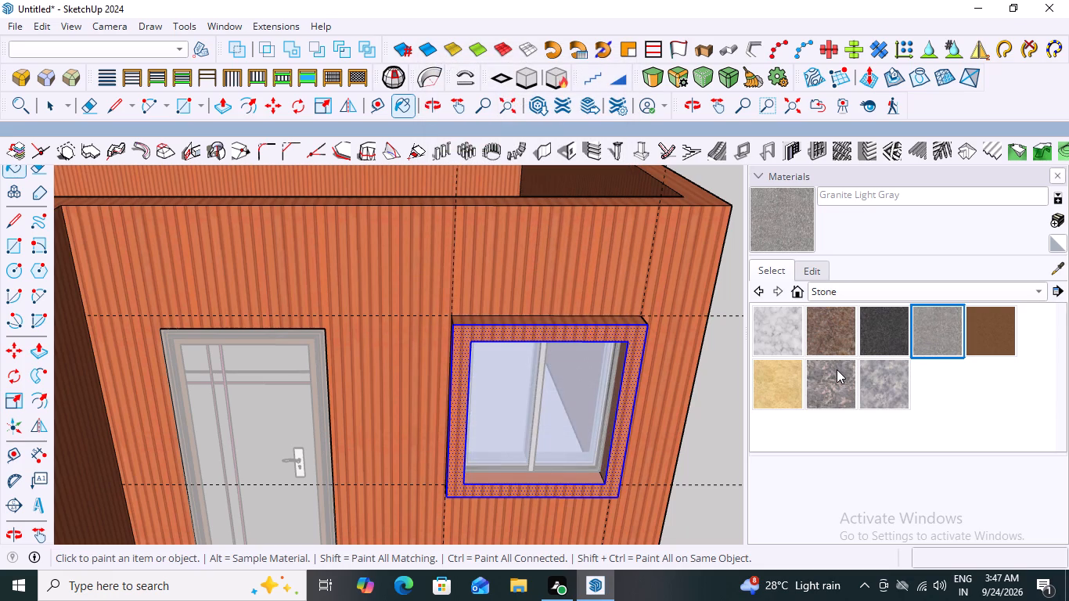
Paint the window surround's front face and outer top face with Stone Brushed Khaki.
{"action": "scroll", "coordinate": [837, 369], "scroll_direction": "down", "scroll_amount": 3}
{"action": "scroll", "coordinate": [837, 369], "scroll_direction": "up", "scroll_amount": 6}
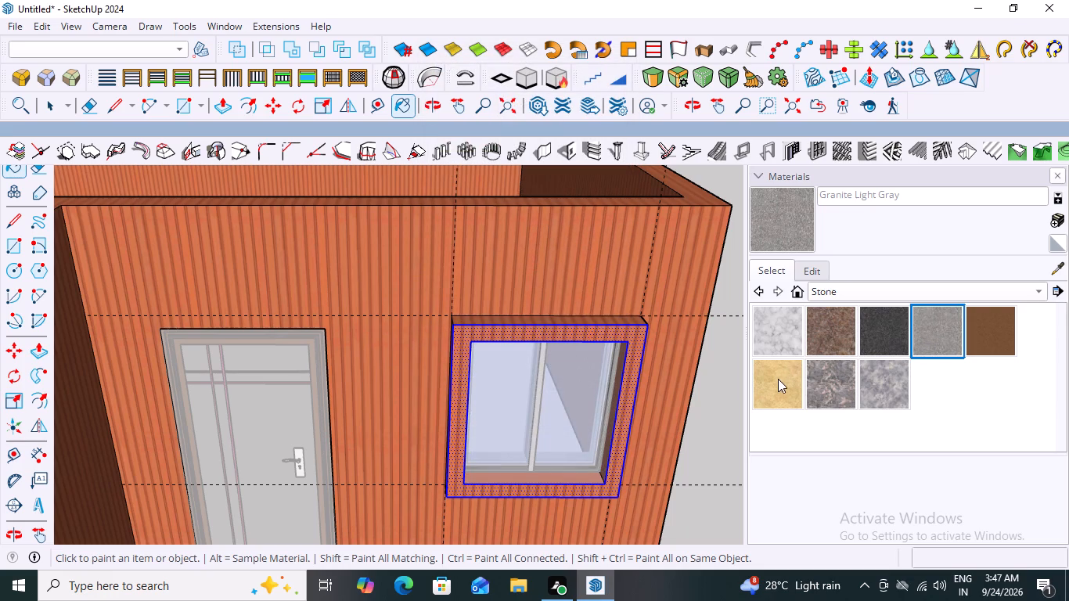
{"action": "left_click", "coordinate": [778, 379]}
{"action": "scroll", "coordinate": [563, 336], "scroll_direction": "up", "scroll_amount": 2}
{"action": "left_click", "coordinate": [561, 336]}
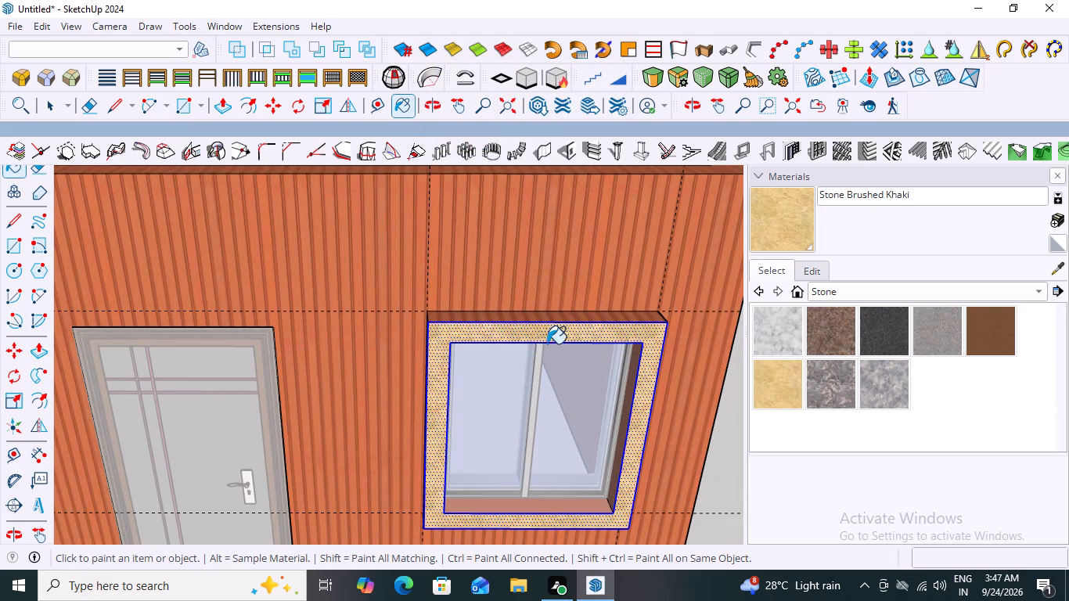
{"action": "scroll", "coordinate": [547, 344], "scroll_direction": "down", "scroll_amount": 2}
{"action": "left_click", "coordinate": [545, 322]}
{"action": "scroll", "coordinate": [547, 336], "scroll_direction": "down", "scroll_amount": 2}
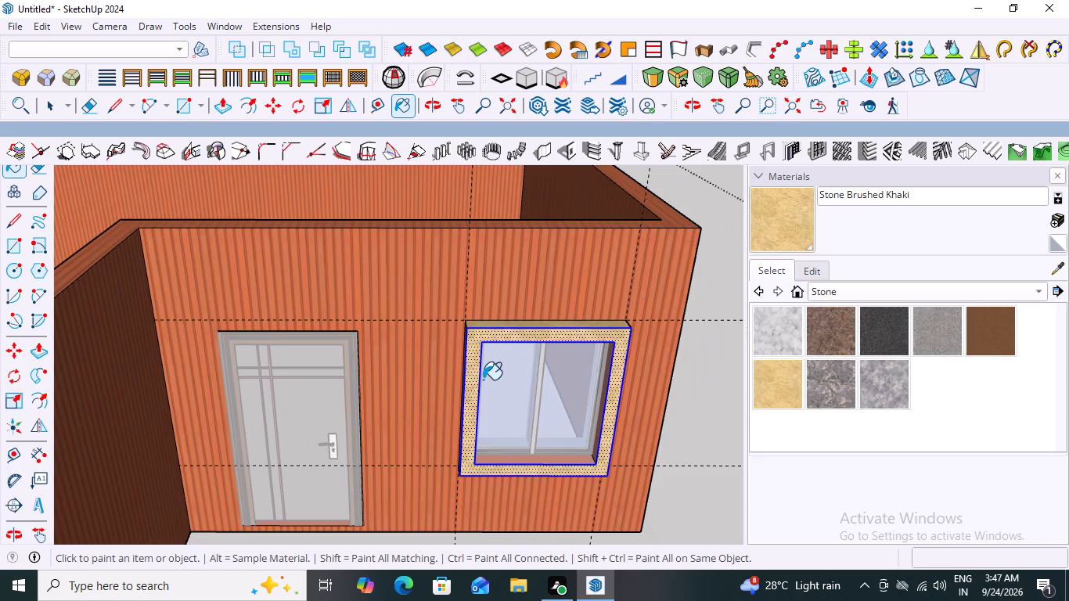
Paint the surround's outer side facing the door, its far inner reveal and its inner sill with Stone Brushed Khaki.
{"action": "middle_click_drag", "start_coordinate": [483, 379], "coordinate": [616, 401]}
{"action": "scroll", "coordinate": [458, 376], "scroll_direction": "up", "scroll_amount": 8}
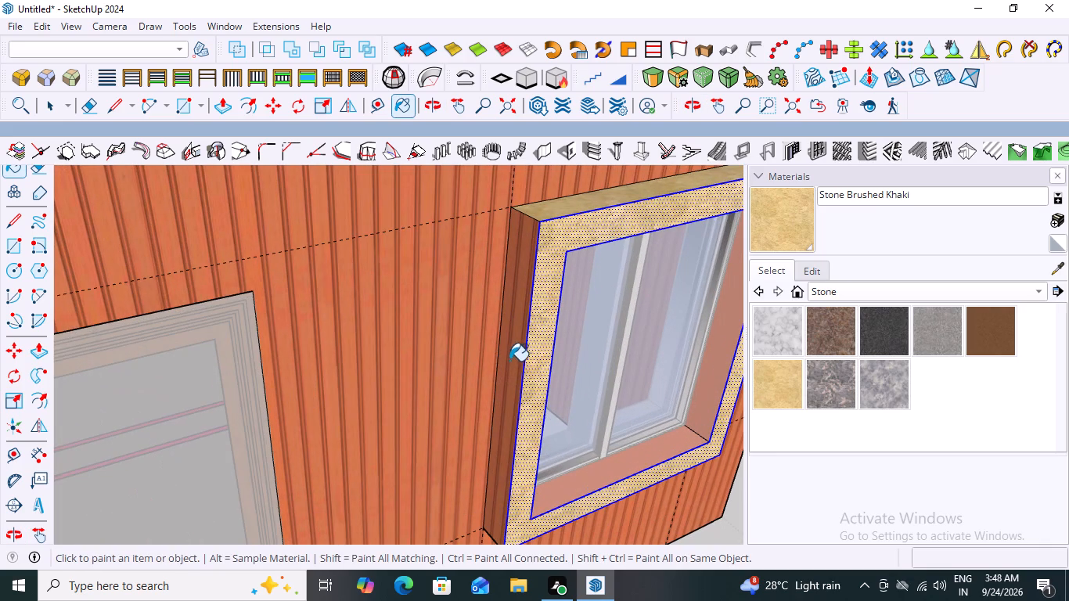
{"action": "left_click", "coordinate": [509, 362]}
{"action": "scroll", "coordinate": [576, 366], "scroll_direction": "down", "scroll_amount": 4}
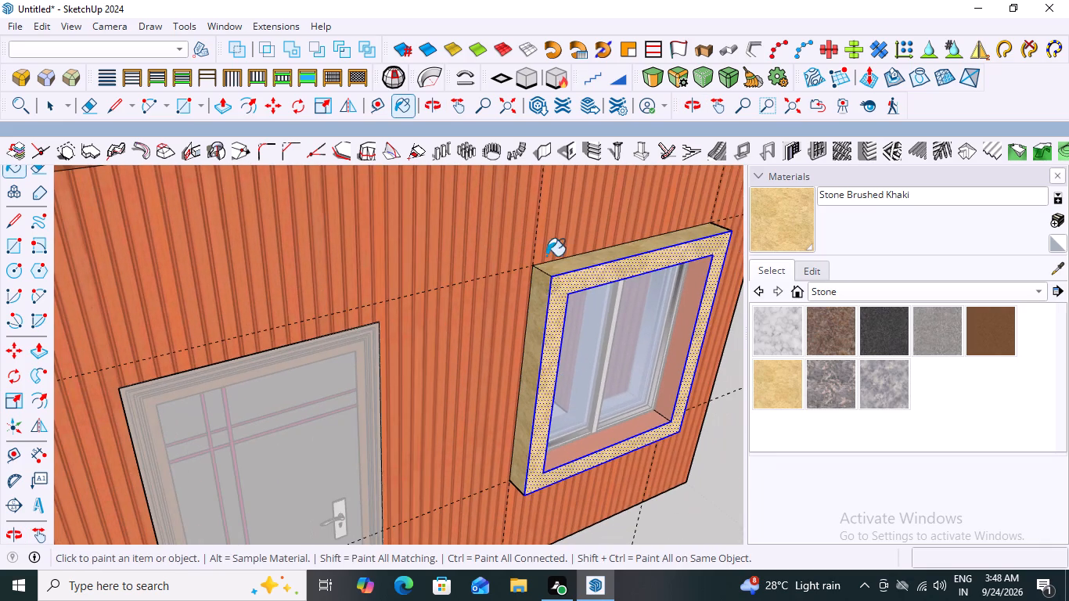
{"action": "scroll", "coordinate": [614, 416], "scroll_direction": "down", "scroll_amount": 1}
{"action": "middle_click_drag", "start_coordinate": [612, 414], "coordinate": [581, 274]}
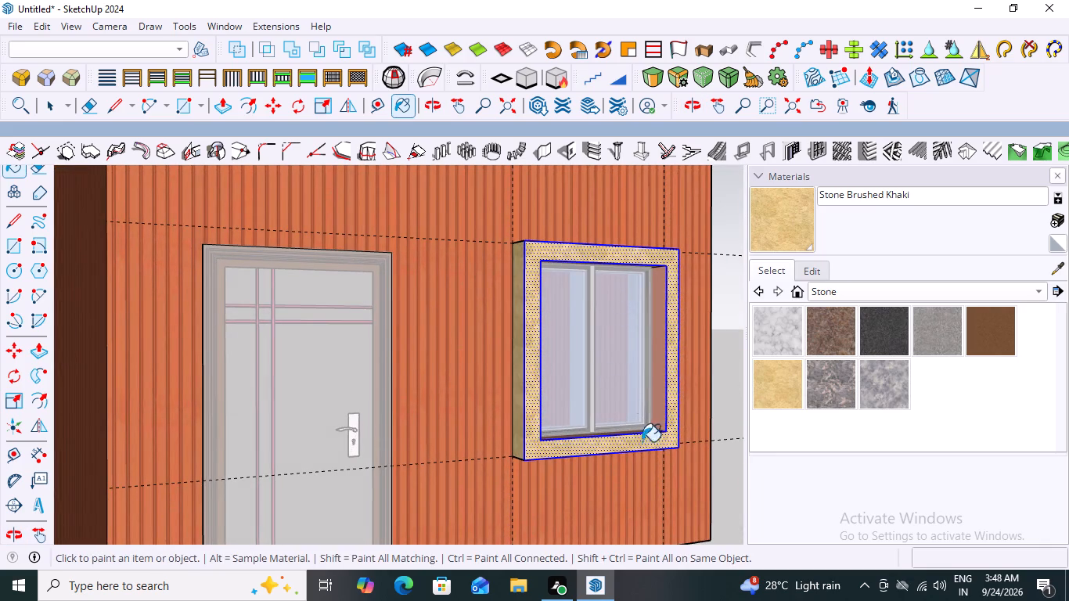
{"action": "left_click", "coordinate": [657, 401]}
{"action": "middle_click_drag", "start_coordinate": [635, 430], "coordinate": [652, 509]}
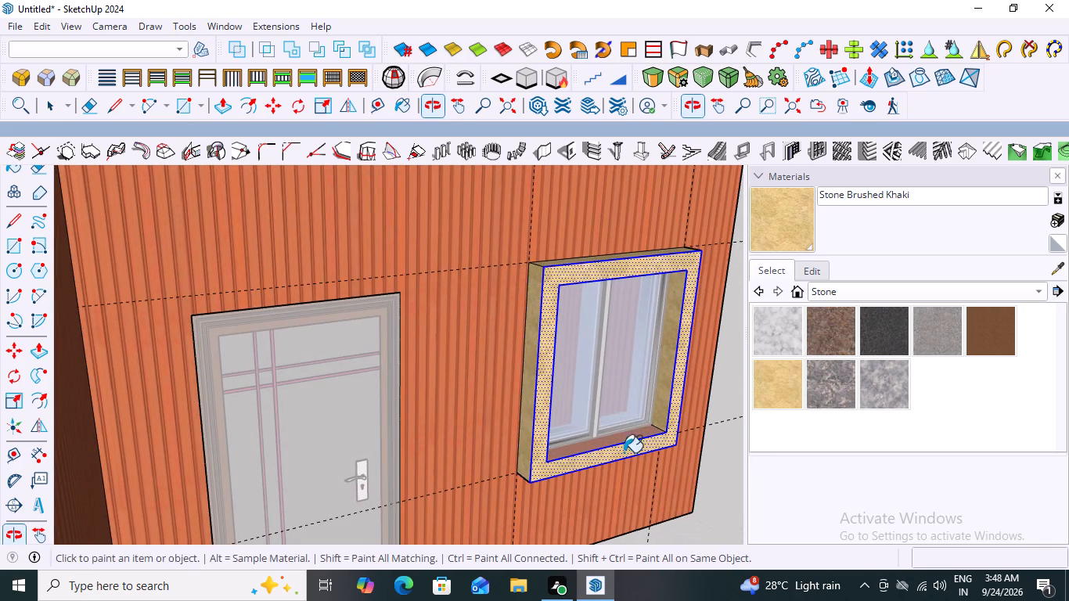
{"action": "left_click", "coordinate": [628, 435]}
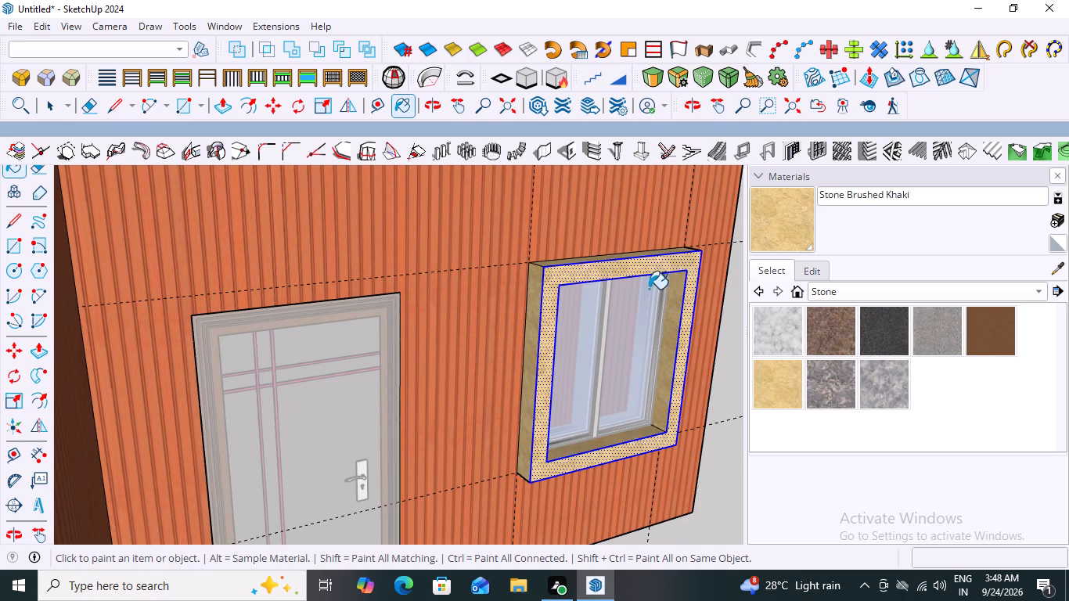
Paint the inner top reveal and the outer underside of the window surround with Stone Brushed Khaki.
{"action": "scroll", "coordinate": [678, 297], "scroll_direction": "down", "scroll_amount": 2}
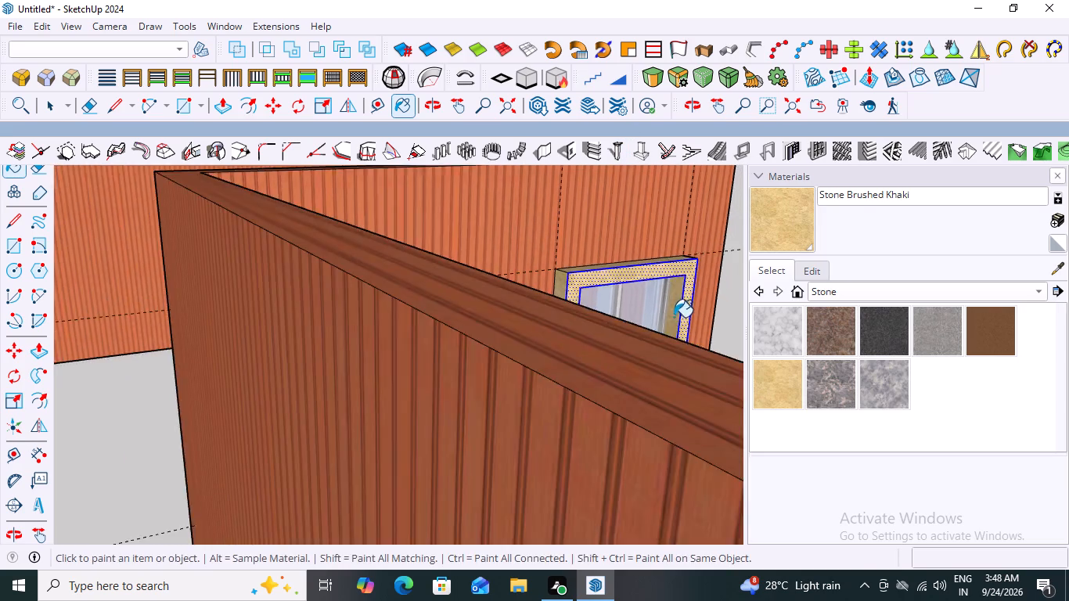
{"action": "middle_click", "coordinate": [673, 310]}
{"action": "middle_click_drag", "start_coordinate": [670, 297], "coordinate": [603, 296]}
{"action": "middle_click_drag", "start_coordinate": [662, 297], "coordinate": [586, 182]}
{"action": "middle_click_drag", "start_coordinate": [628, 293], "coordinate": [622, 226]}
{"action": "scroll", "coordinate": [660, 318], "scroll_direction": "up", "scroll_amount": 7}
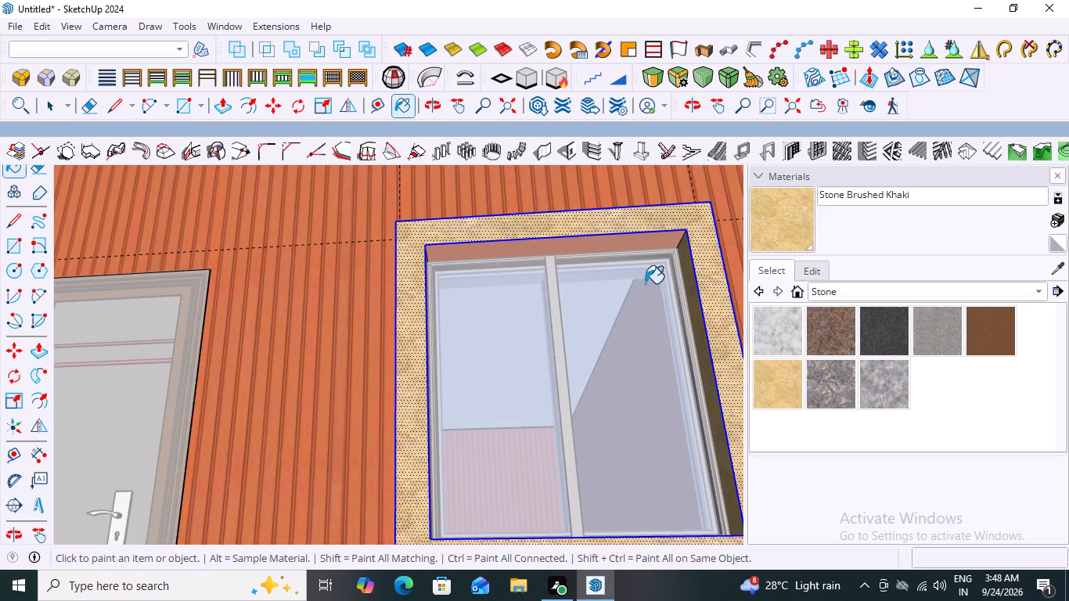
{"action": "left_click", "coordinate": [650, 240]}
{"action": "scroll", "coordinate": [627, 275], "scroll_direction": "down", "scroll_amount": 8}
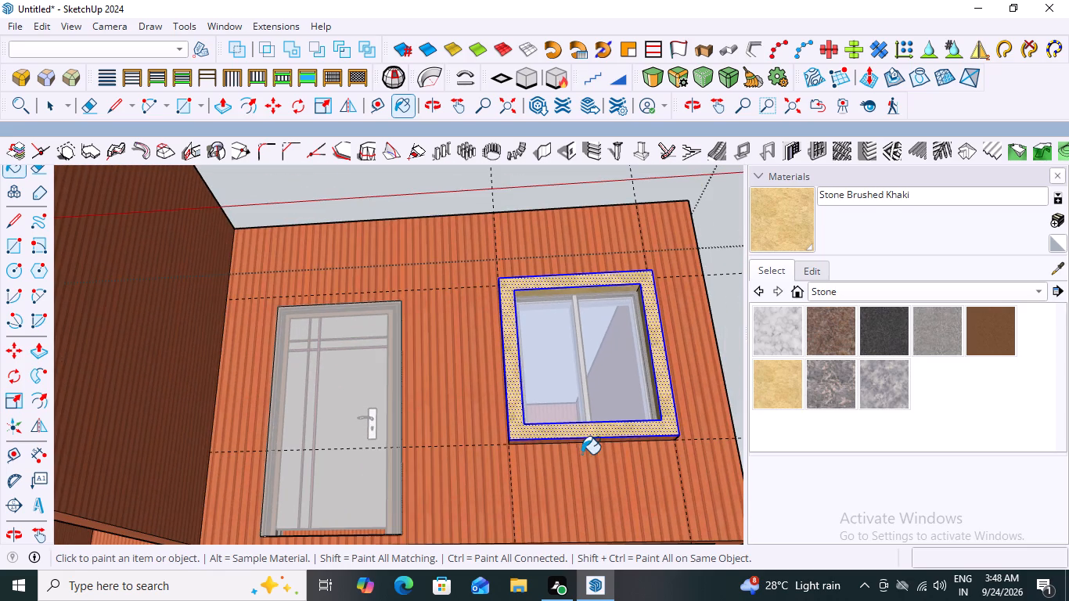
{"action": "middle_click_drag", "start_coordinate": [626, 443], "coordinate": [636, 336]}
{"action": "scroll", "coordinate": [623, 495], "scroll_direction": "up", "scroll_amount": 4}
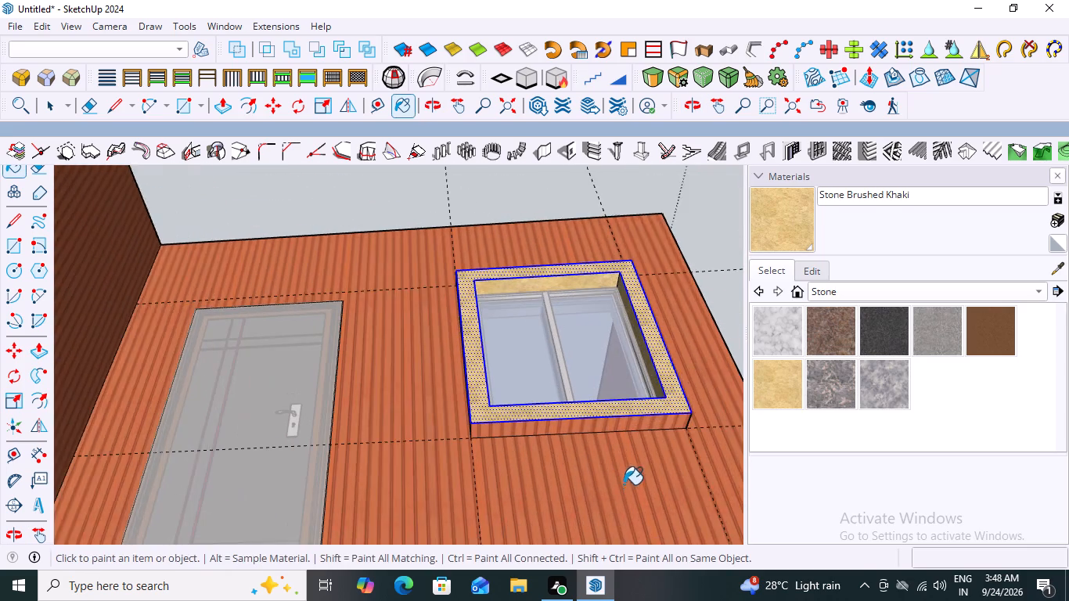
{"action": "scroll", "coordinate": [624, 484], "scroll_direction": "up", "scroll_amount": 2}
{"action": "left_click", "coordinate": [628, 406]}
Paint the surround's outer side facing the building corner and the inner reveal nearest the door with Stone Brushed Khaki.
{"action": "scroll", "coordinate": [587, 423], "scroll_direction": "down", "scroll_amount": 6}
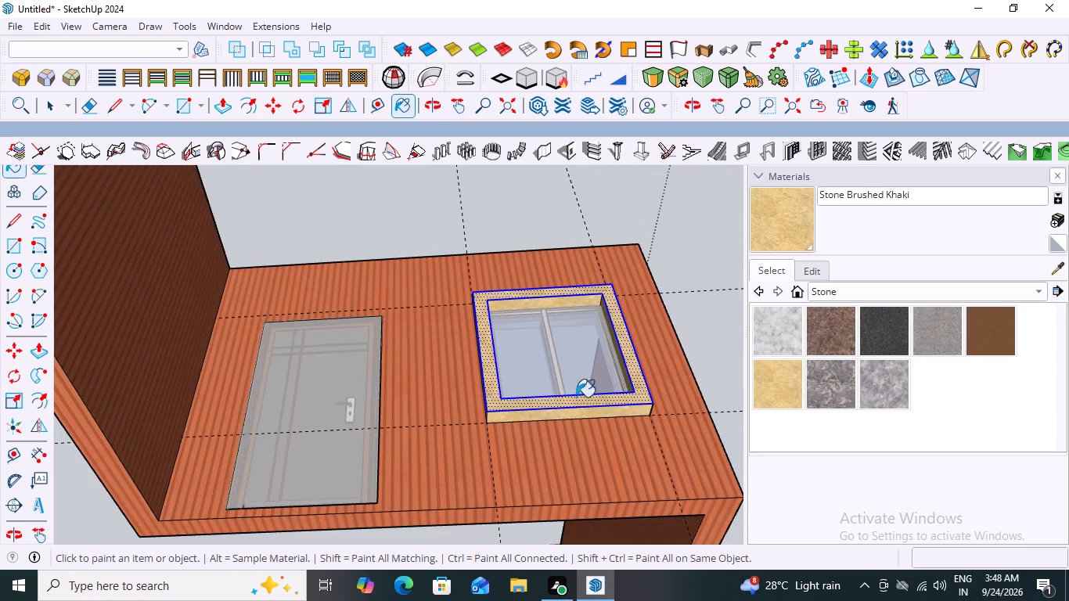
{"action": "middle_click_drag", "start_coordinate": [667, 386], "coordinate": [551, 503]}
{"action": "middle_click_drag", "start_coordinate": [675, 256], "coordinate": [575, 365]}
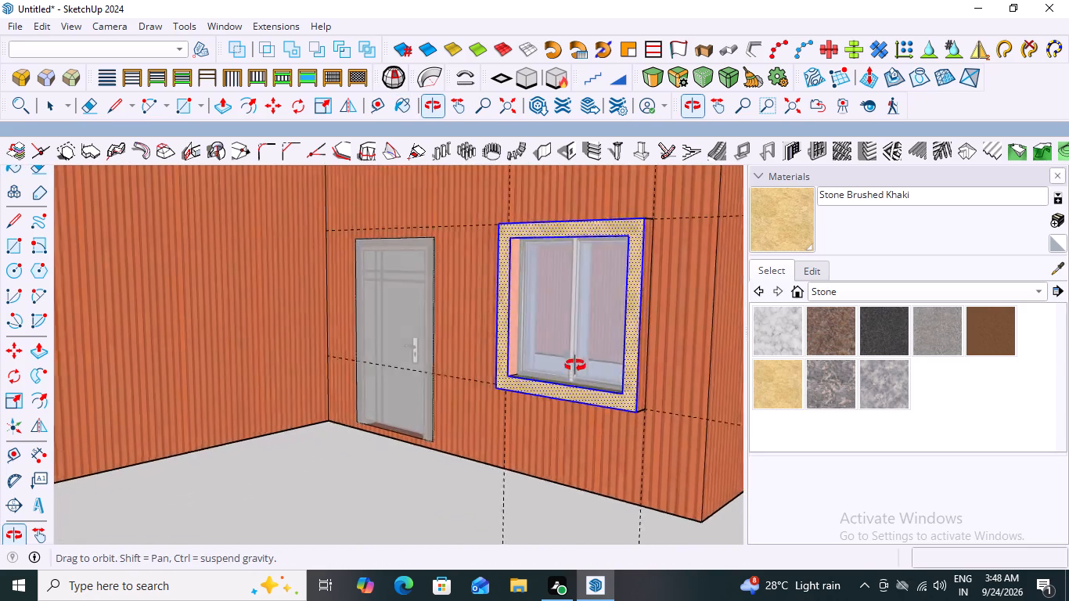
{"action": "middle_click_drag", "start_coordinate": [575, 365], "coordinate": [538, 401]}
{"action": "left_click", "coordinate": [631, 346]}
{"action": "scroll", "coordinate": [527, 369], "scroll_direction": "down", "scroll_amount": 3}
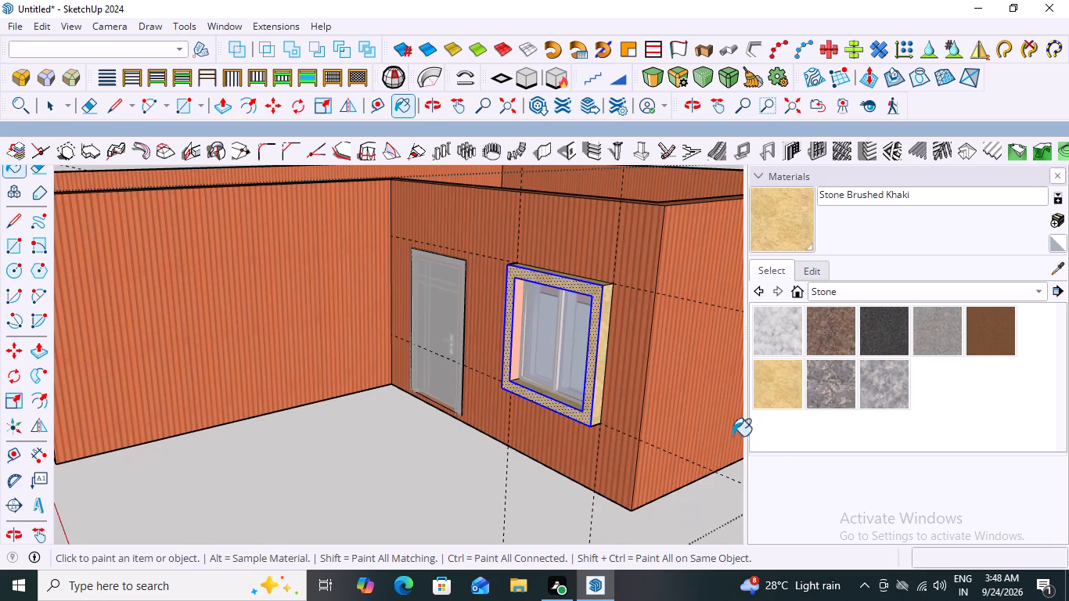
{"action": "left_click", "coordinate": [516, 346]}
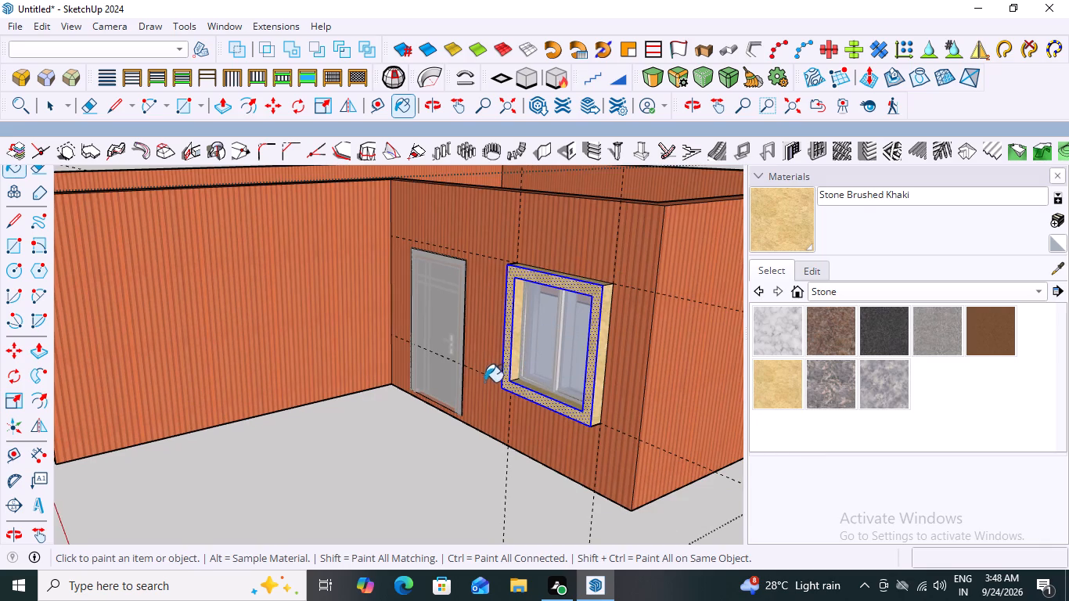
Leave painting, clear the selection and close all nested group editing around the building.
{"action": "scroll", "coordinate": [575, 316], "scroll_direction": "down", "scroll_amount": 8}
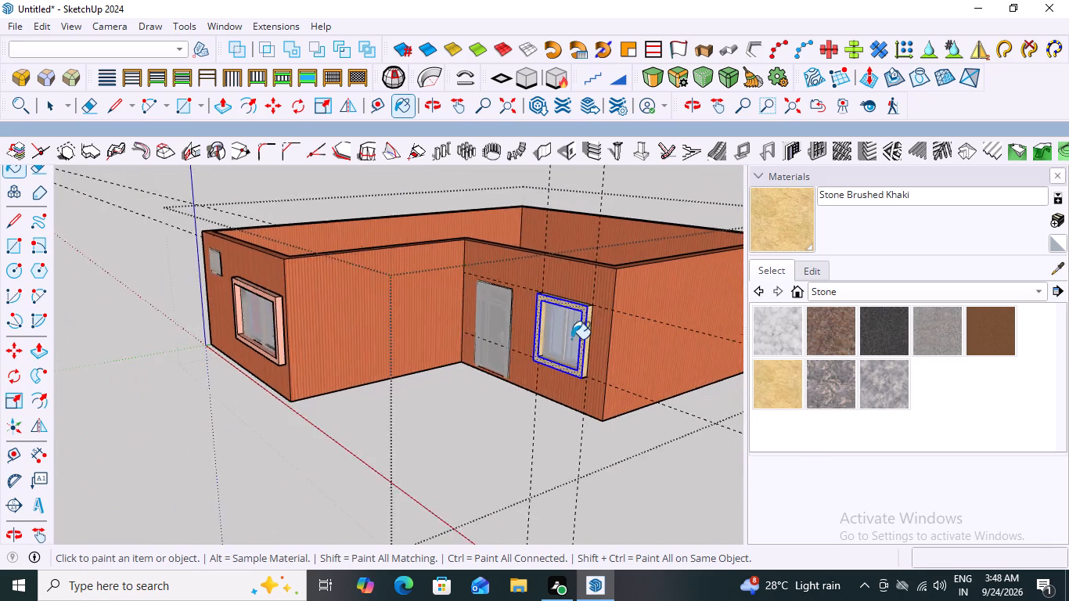
{"action": "key", "text": "space"}
{"action": "middle_click_drag", "start_coordinate": [500, 327], "coordinate": [692, 375]}
{"action": "scroll", "coordinate": [570, 312], "scroll_direction": "up", "scroll_amount": 1}
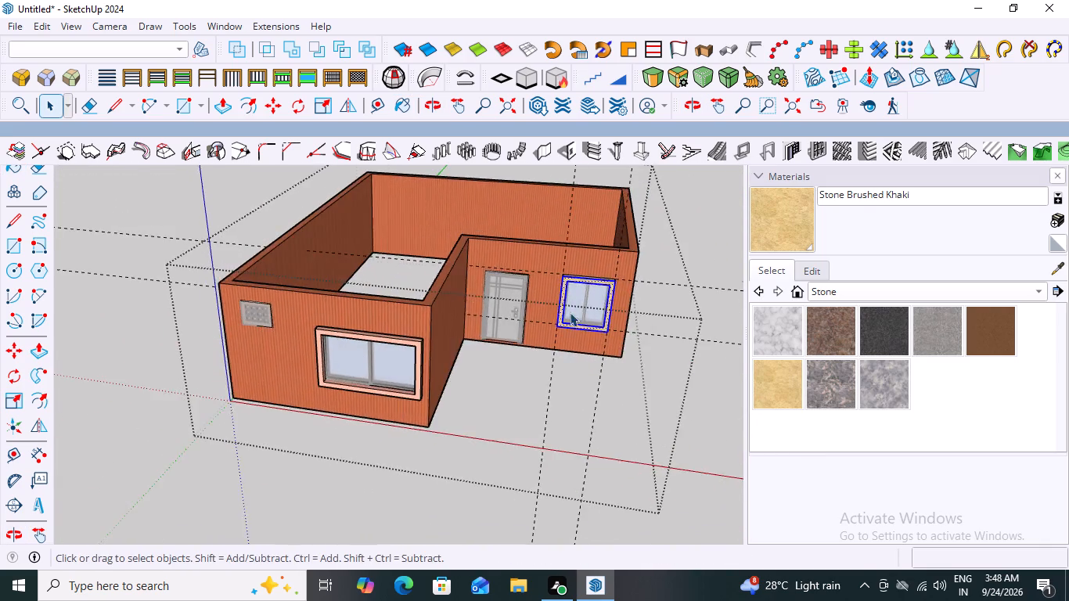
{"action": "scroll", "coordinate": [570, 312], "scroll_direction": "up", "scroll_amount": 4}
{"action": "left_click", "coordinate": [707, 217]}
{"action": "scroll", "coordinate": [523, 318], "scroll_direction": "down", "scroll_amount": 3}
{"action": "middle_click_drag", "start_coordinate": [506, 366], "coordinate": [517, 372]}
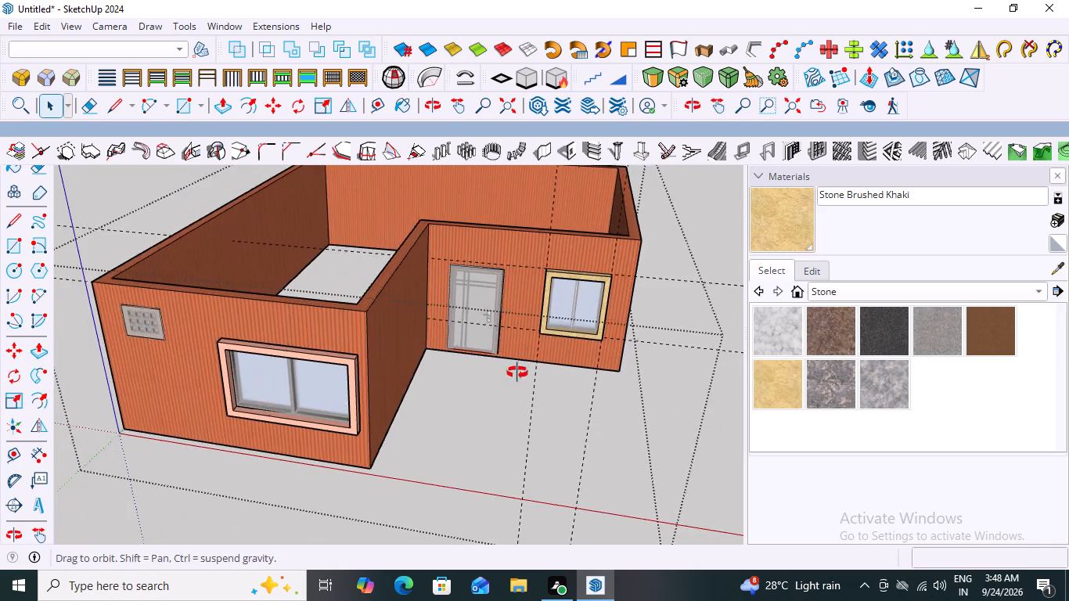
{"action": "middle_click_drag", "start_coordinate": [517, 372], "coordinate": [537, 378]}
{"action": "double_click", "coordinate": [680, 247]}
{"action": "scroll", "coordinate": [607, 306], "scroll_direction": "down", "scroll_amount": 3}
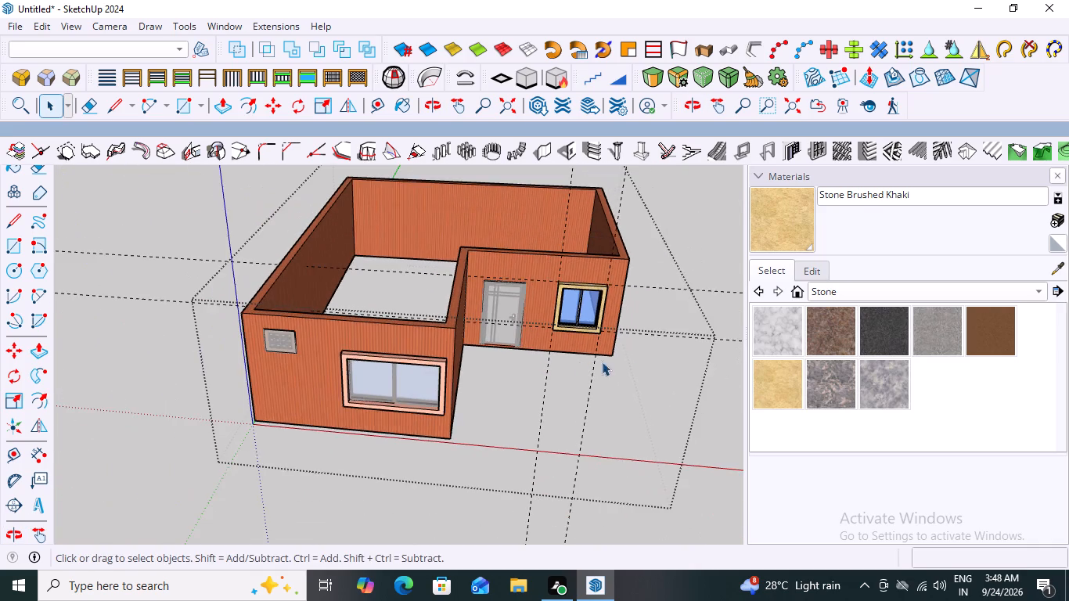
{"action": "middle_click_drag", "start_coordinate": [639, 334], "coordinate": [654, 308]}
{"action": "double_click", "coordinate": [700, 200]}
{"action": "middle_click_drag", "start_coordinate": [628, 260], "coordinate": [617, 253]}
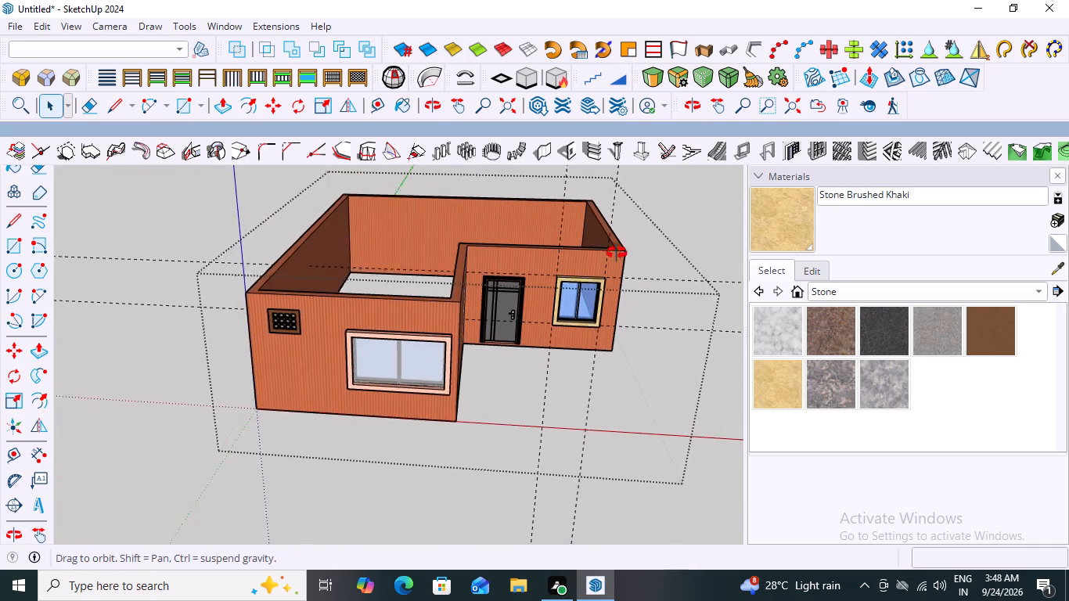
{"action": "middle_click_drag", "start_coordinate": [617, 253], "coordinate": [601, 232]}
{"action": "triple_click", "coordinate": [717, 197]}
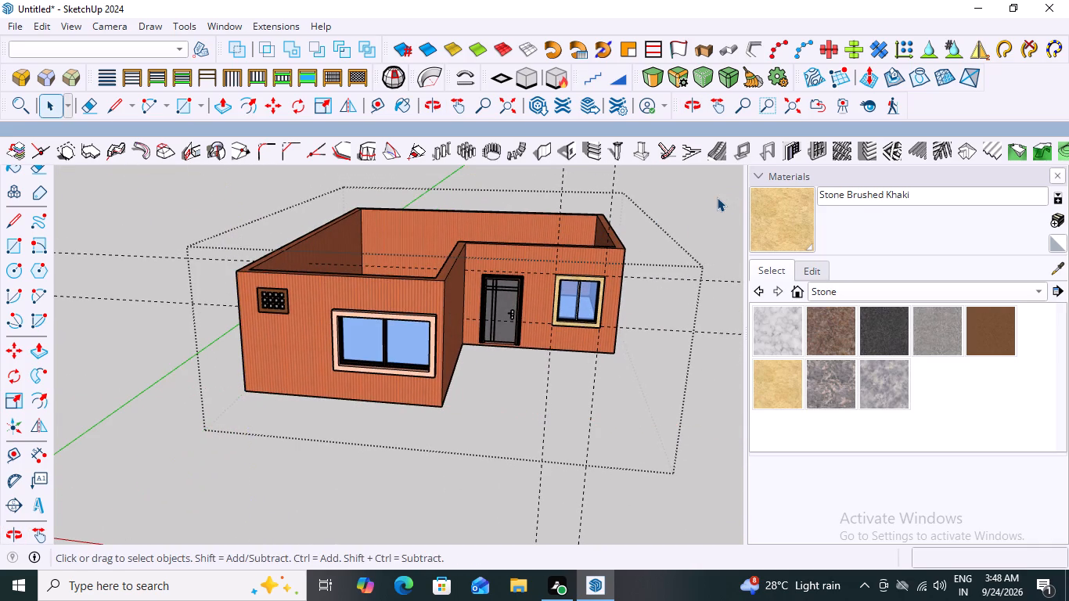
{"action": "left_click", "coordinate": [678, 202]}
Examine the painted surround beside the door up close and against the building's whole front.
{"action": "middle_click_drag", "start_coordinate": [567, 327], "coordinate": [619, 326]}
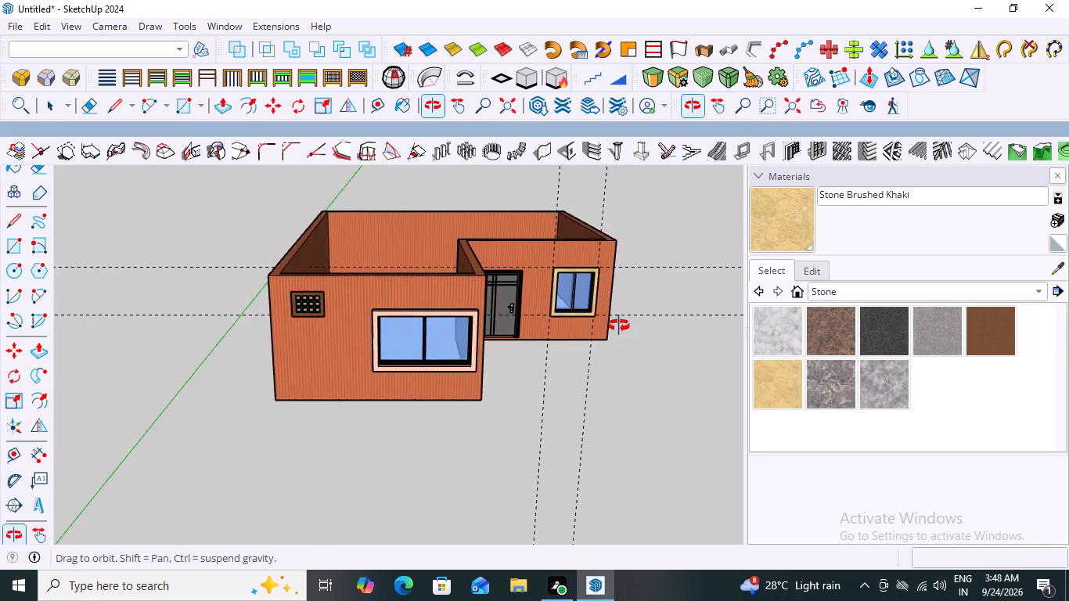
{"action": "middle_click_drag", "start_coordinate": [619, 326], "coordinate": [581, 326]}
{"action": "scroll", "coordinate": [576, 286], "scroll_direction": "up", "scroll_amount": 12}
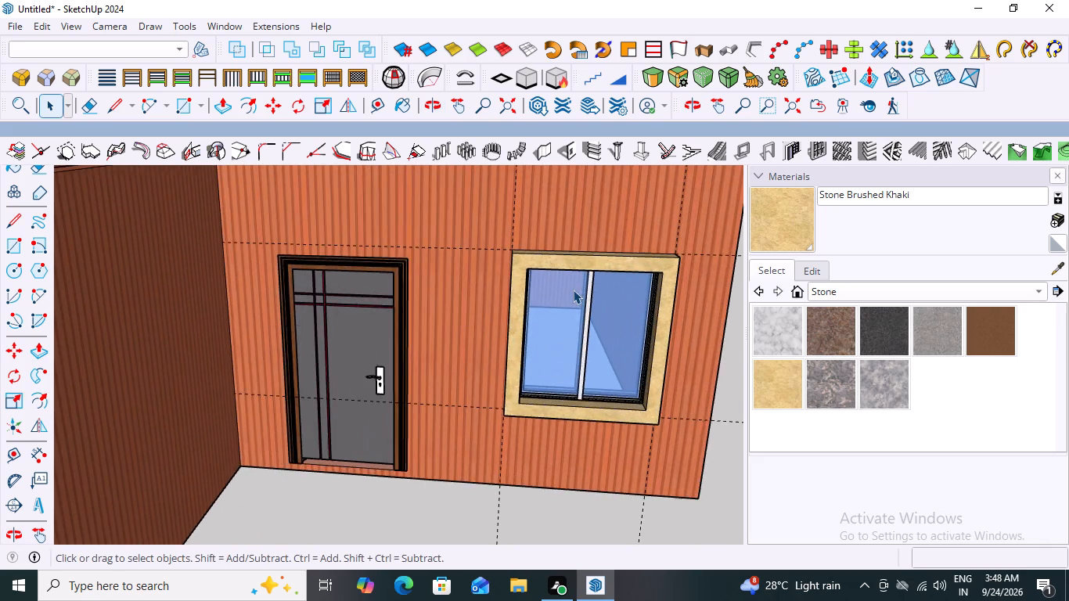
{"action": "scroll", "coordinate": [573, 290], "scroll_direction": "up", "scroll_amount": 4}
{"action": "scroll", "coordinate": [596, 220], "scroll_direction": "up", "scroll_amount": 6}
{"action": "scroll", "coordinate": [584, 290], "scroll_direction": "down", "scroll_amount": 4}
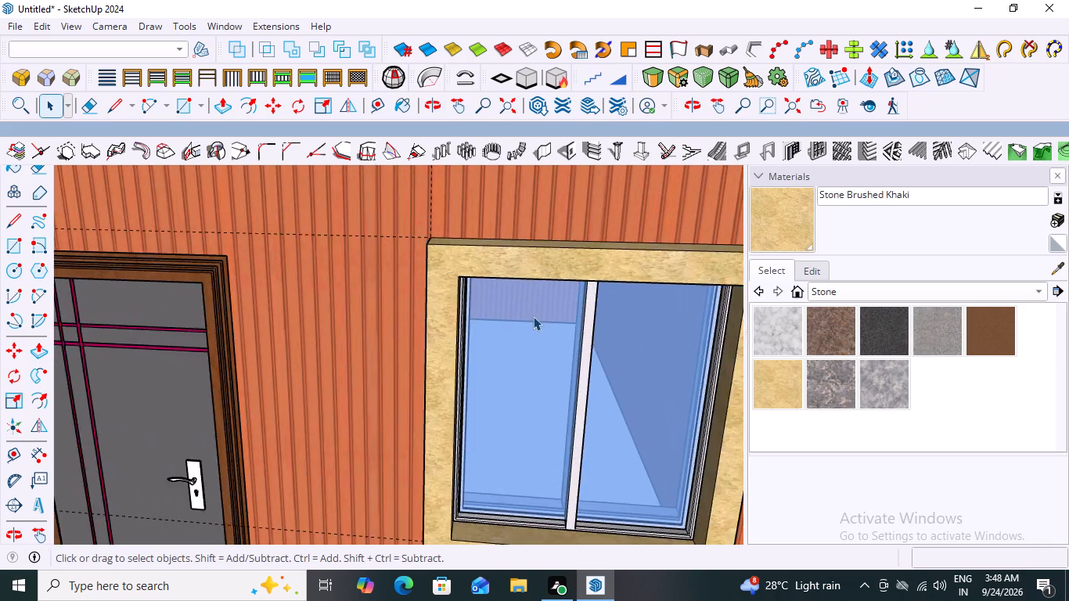
{"action": "scroll", "coordinate": [533, 316], "scroll_direction": "down", "scroll_amount": 12}
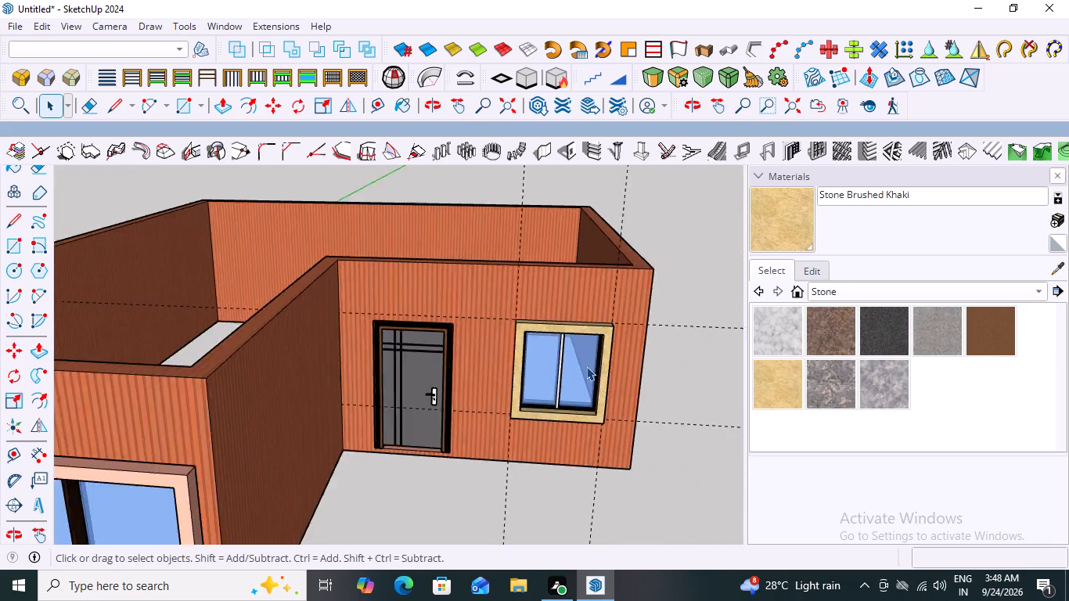
{"action": "scroll", "coordinate": [586, 366], "scroll_direction": "down", "scroll_amount": 7}
{"action": "middle_click_drag", "start_coordinate": [585, 394], "coordinate": [623, 351]}
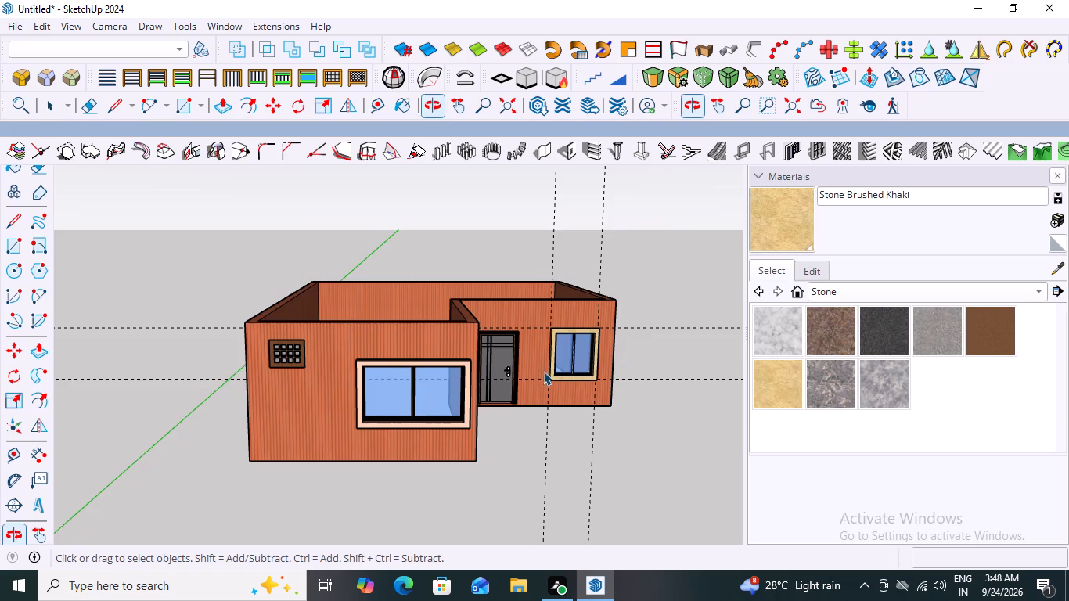
Open the nested group of the large front window's raised surround, select the whole surround and paint it with Stone Brushed Khaki.
{"action": "scroll", "coordinate": [440, 380], "scroll_direction": "up", "scroll_amount": 2}
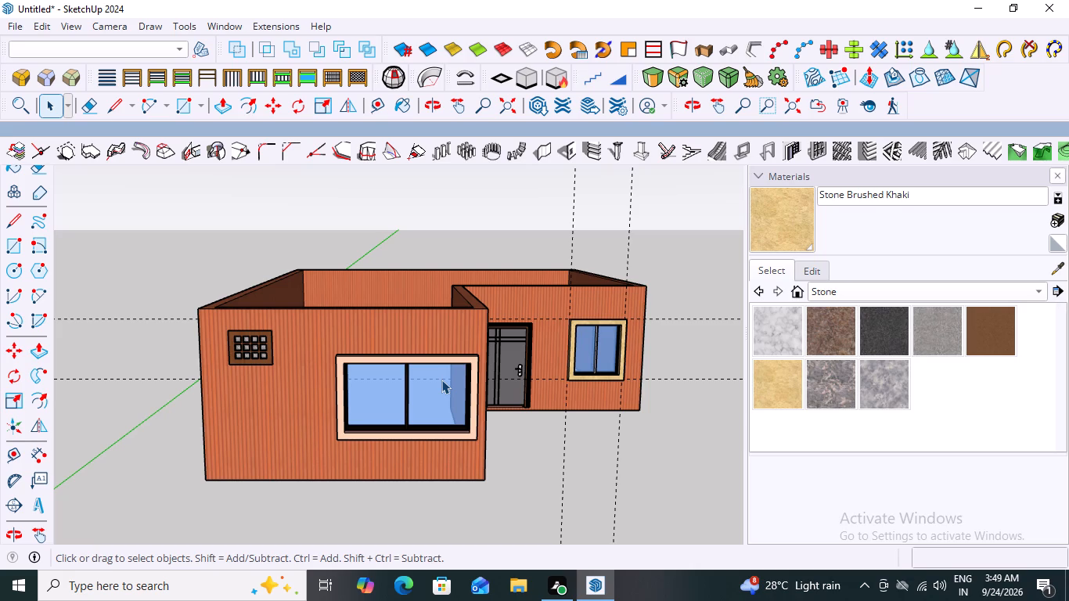
{"action": "scroll", "coordinate": [480, 353], "scroll_direction": "up", "scroll_amount": 6}
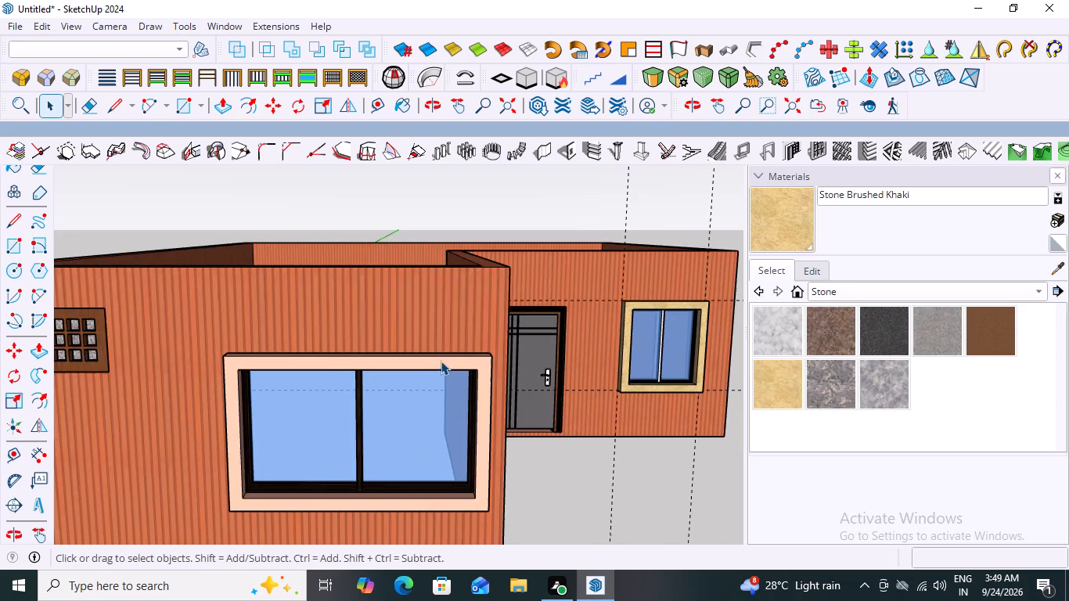
{"action": "triple_click", "coordinate": [440, 359]}
{"action": "left_click", "coordinate": [440, 359]}
{"action": "double_click", "coordinate": [440, 359]}
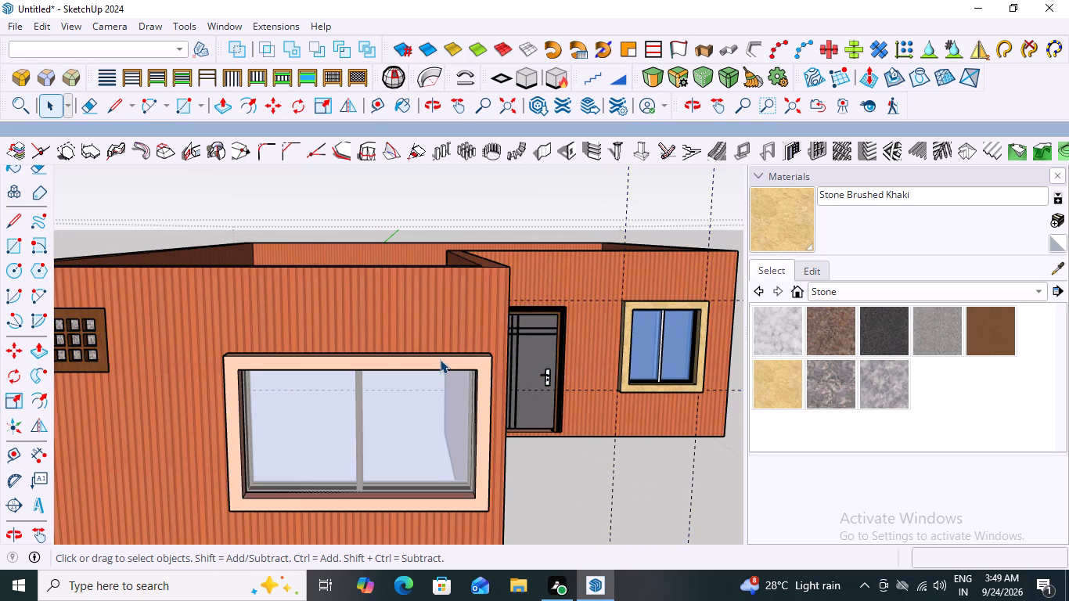
{"action": "double_click", "coordinate": [440, 359]}
{"action": "left_click", "coordinate": [440, 359]}
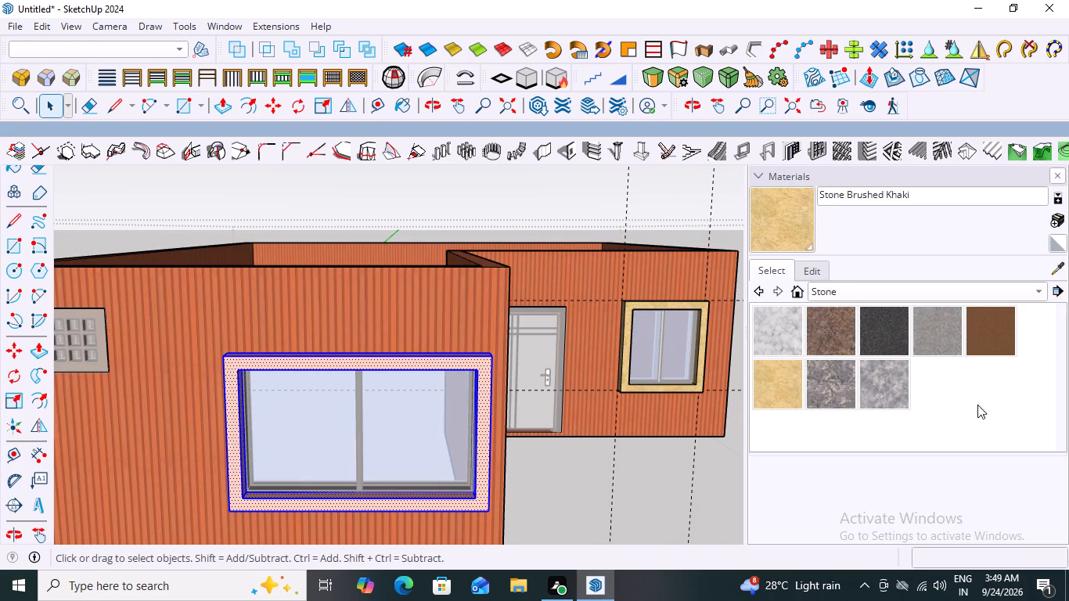
{"action": "left_click", "coordinate": [765, 388]}
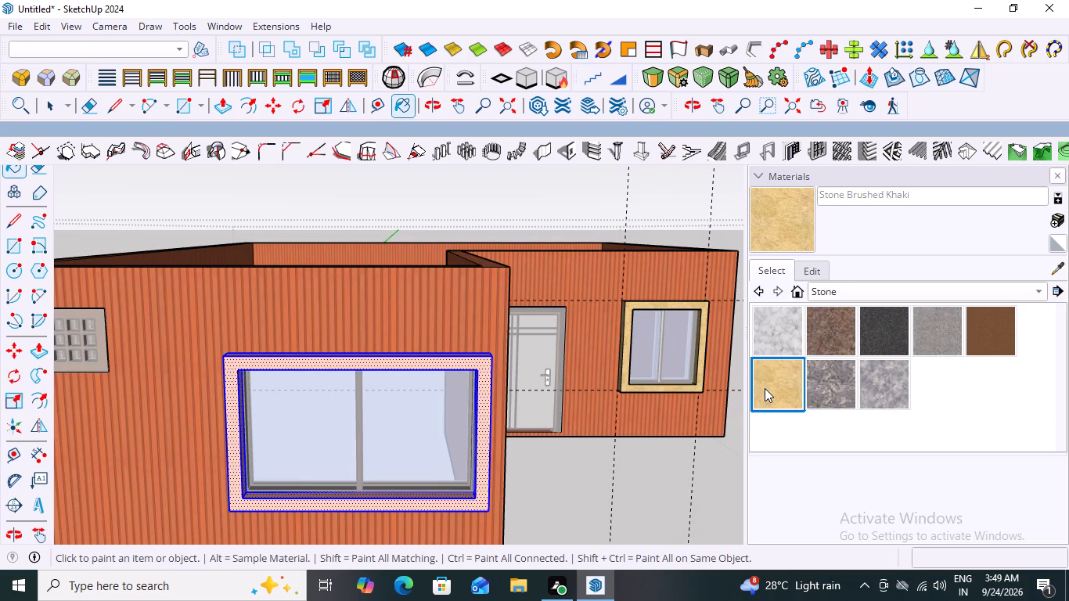
{"action": "left_click", "coordinate": [437, 365]}
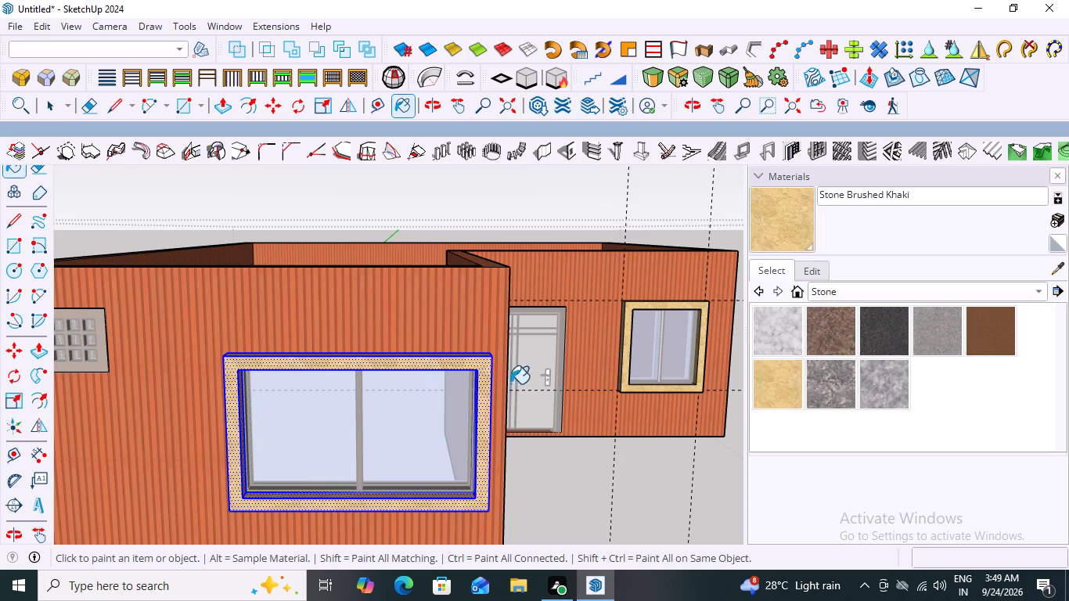
Leave painting, clear the selection and close all nested group editing around the building.
{"action": "scroll", "coordinate": [595, 401], "scroll_direction": "down", "scroll_amount": 3}
{"action": "scroll", "coordinate": [653, 434], "scroll_direction": "down", "scroll_amount": 4}
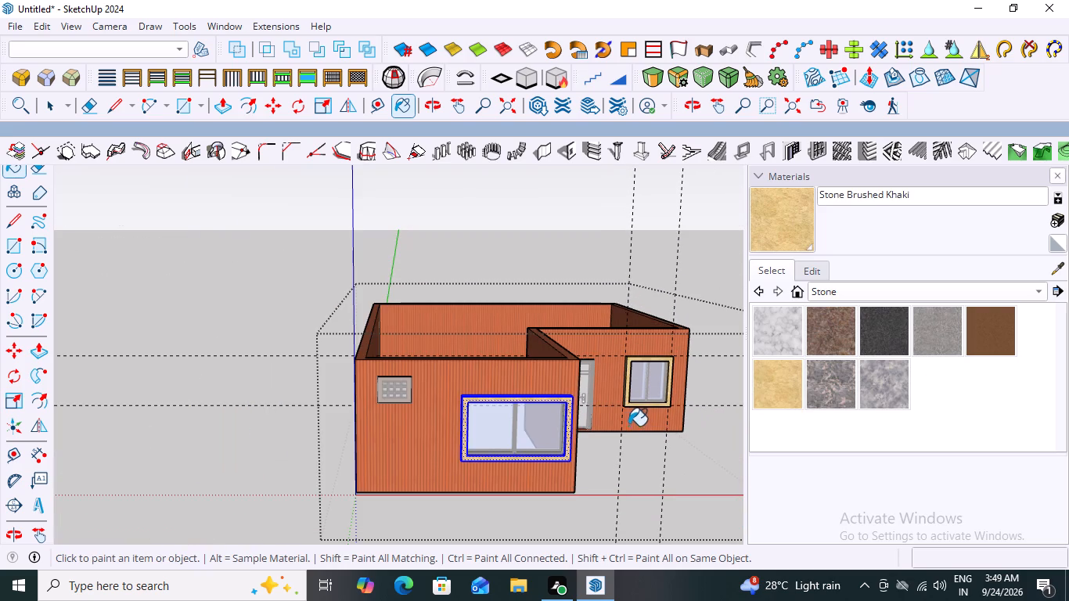
{"action": "key", "text": "space"}
{"action": "left_click", "coordinate": [712, 238]}
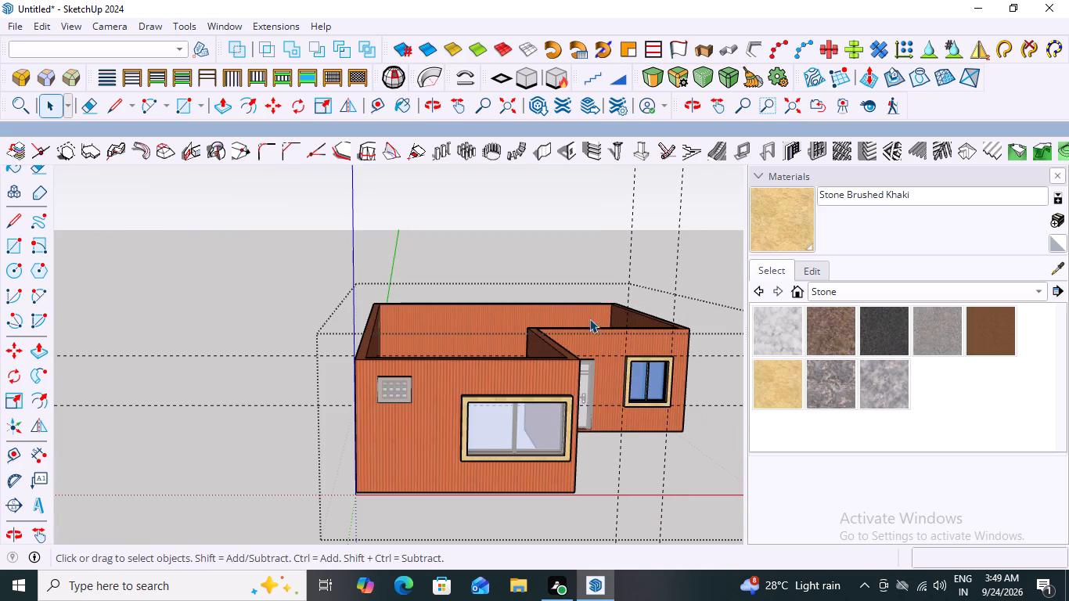
{"action": "scroll", "coordinate": [589, 318], "scroll_direction": "up", "scroll_amount": 2}
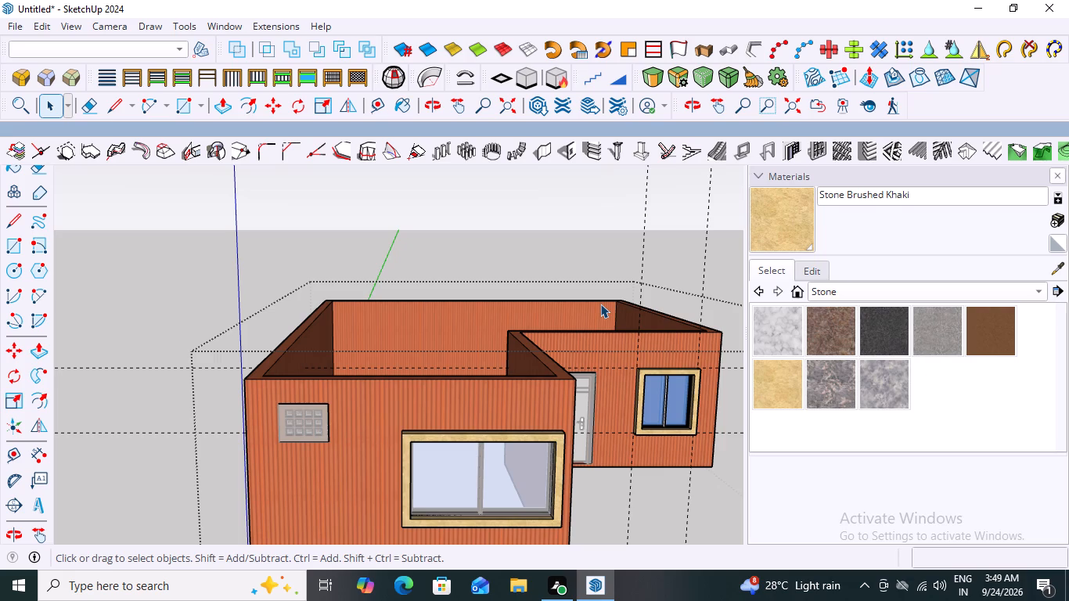
{"action": "scroll", "coordinate": [351, 275], "scroll_direction": "down", "scroll_amount": 6}
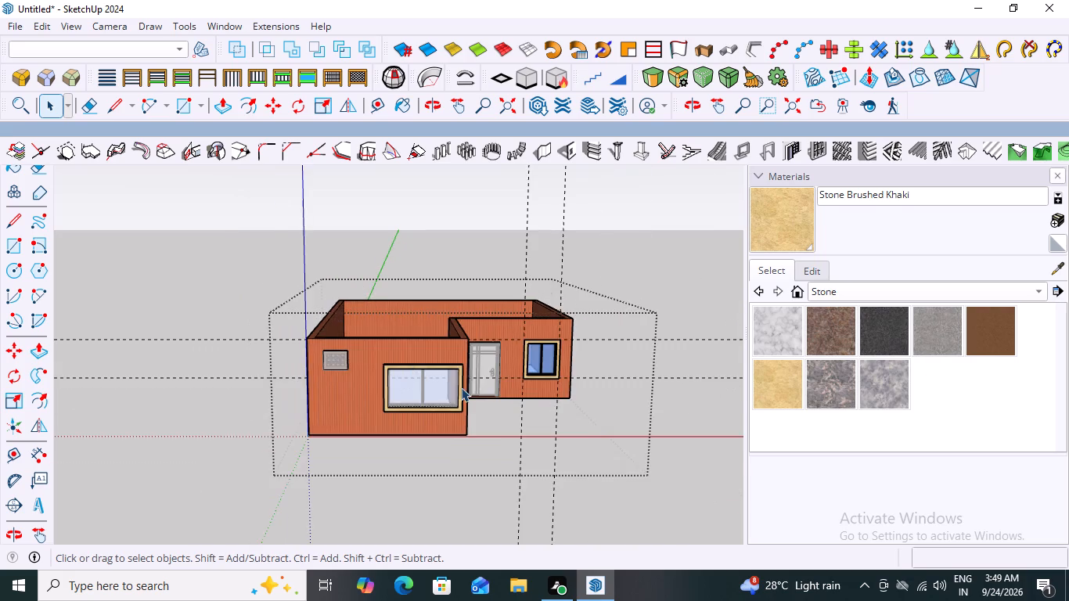
{"action": "scroll", "coordinate": [500, 392], "scroll_direction": "up", "scroll_amount": 8}
{"action": "double_click", "coordinate": [427, 182]}
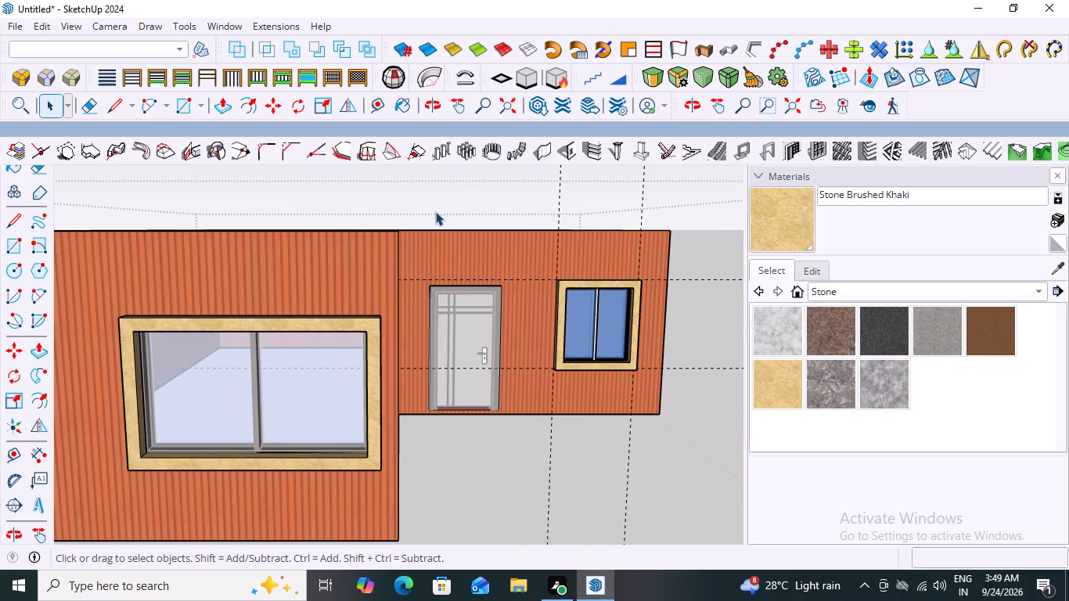
{"action": "scroll", "coordinate": [437, 211], "scroll_direction": "down", "scroll_amount": 6}
{"action": "left_click", "coordinate": [689, 202]}
{"action": "double_click", "coordinate": [714, 206]}
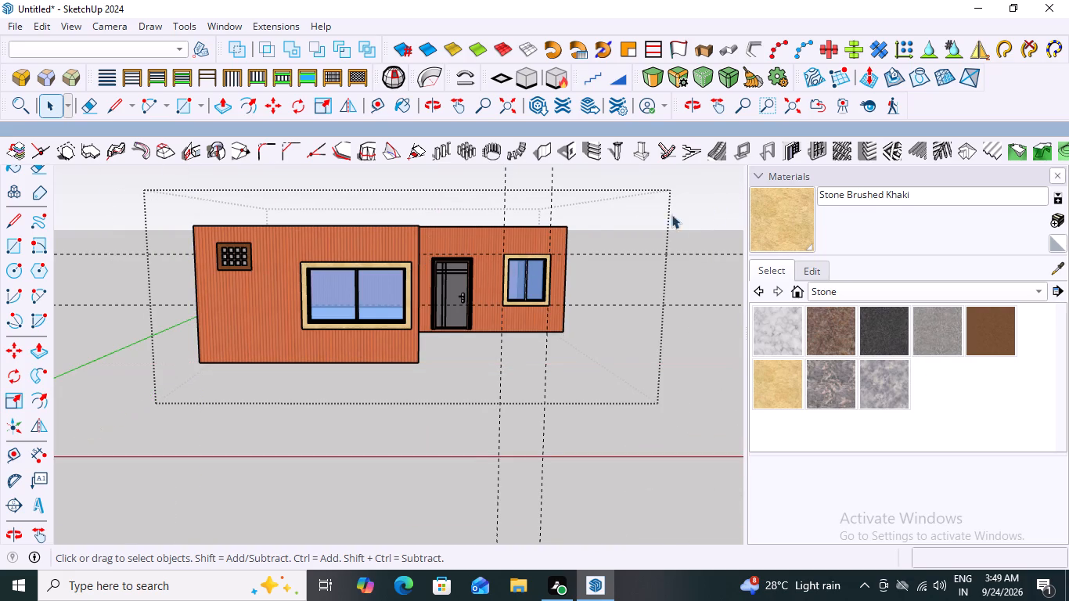
{"action": "scroll", "coordinate": [513, 239], "scroll_direction": "down", "scroll_amount": 2}
{"action": "triple_click", "coordinate": [698, 180]}
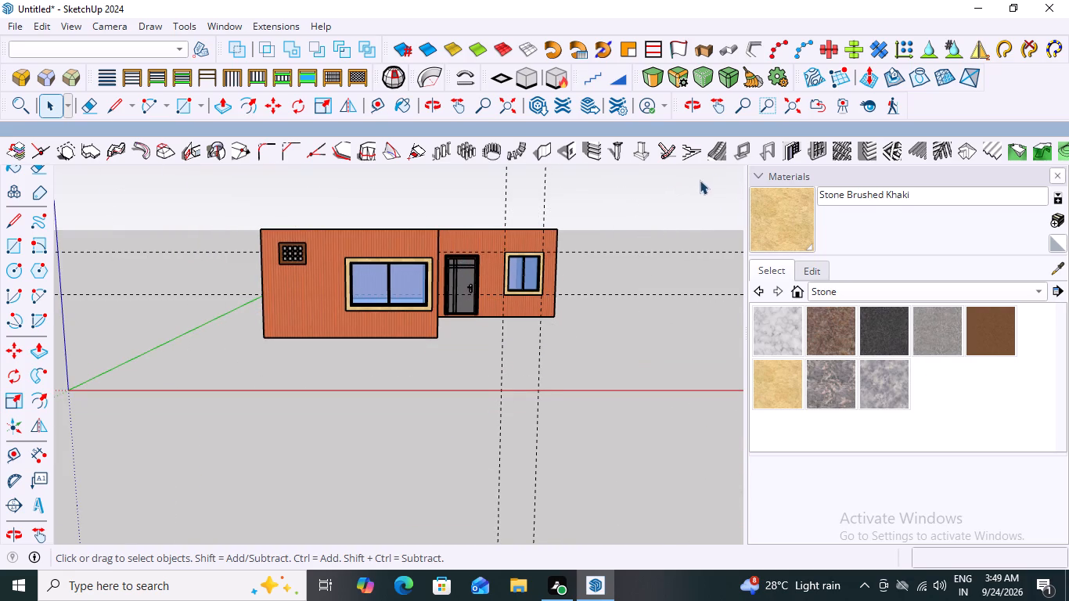
Delete all the dashed guide lines from the model.
{"action": "middle_click_drag", "start_coordinate": [477, 237], "coordinate": [479, 346]}
{"action": "scroll", "coordinate": [496, 279], "scroll_direction": "up", "scroll_amount": 3}
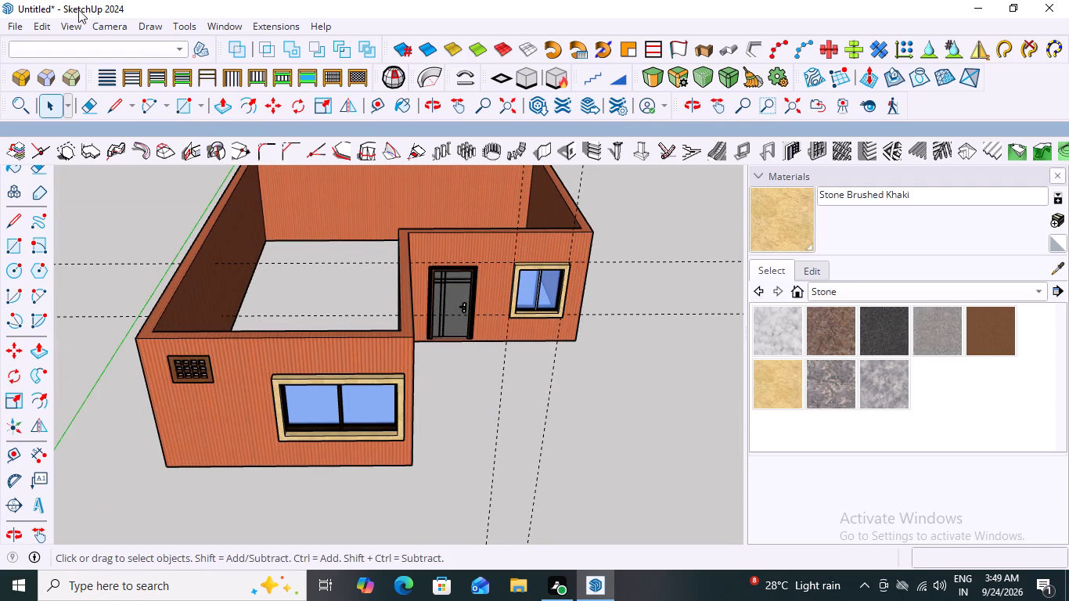
{"action": "left_click", "coordinate": [45, 22]}
{"action": "left_click", "coordinate": [100, 182]}
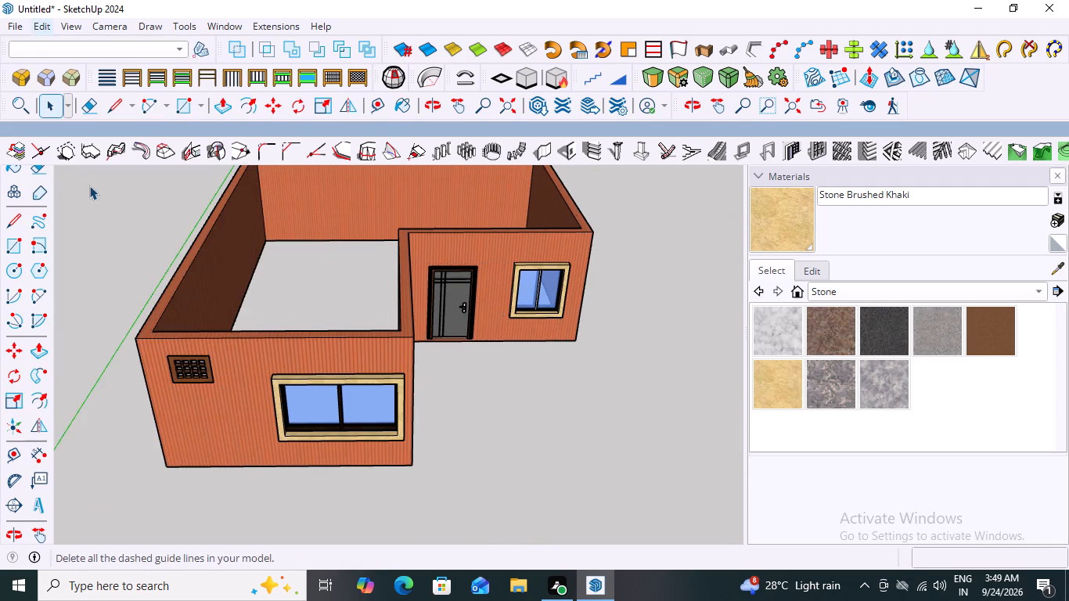
Examine the building's finished front, including the door and both window surrounds, from close up and farther away.
{"action": "scroll", "coordinate": [90, 215], "scroll_direction": "down", "scroll_amount": 3}
{"action": "middle_click_drag", "start_coordinate": [300, 224], "coordinate": [336, 165]}
{"action": "scroll", "coordinate": [326, 229], "scroll_direction": "down", "scroll_amount": 5}
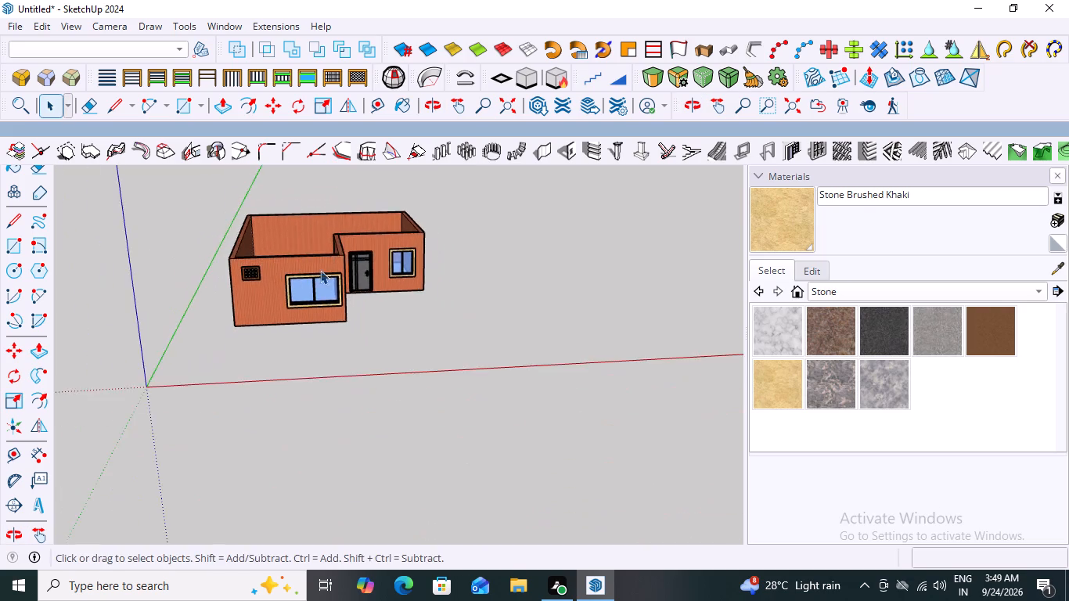
{"action": "middle_click", "coordinate": [348, 234]}
{"action": "scroll", "coordinate": [348, 230], "scroll_direction": "up", "scroll_amount": 9}
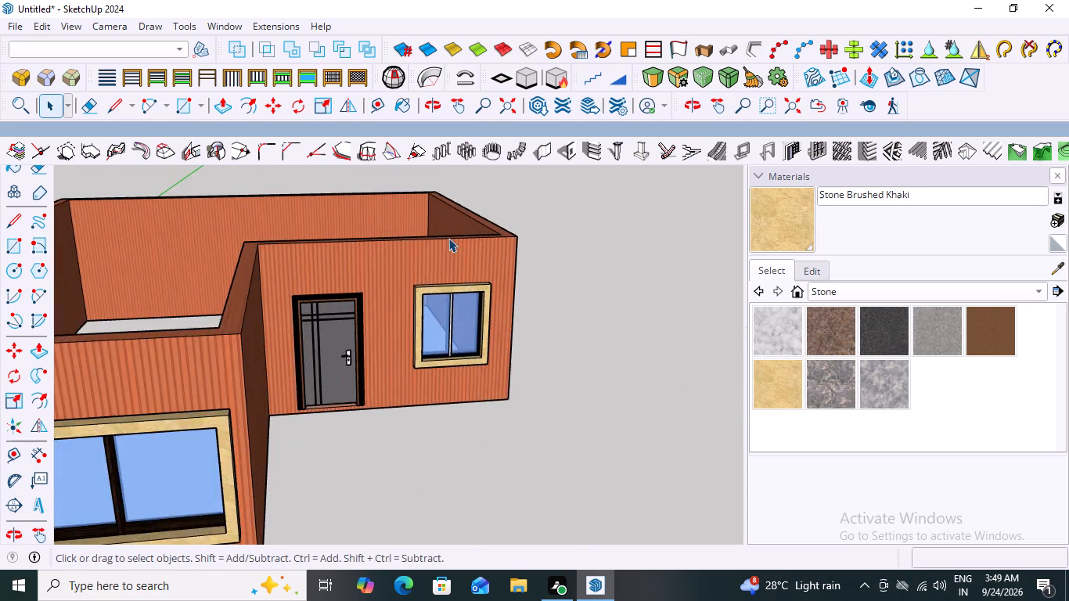
{"action": "scroll", "coordinate": [444, 239], "scroll_direction": "up", "scroll_amount": 2}
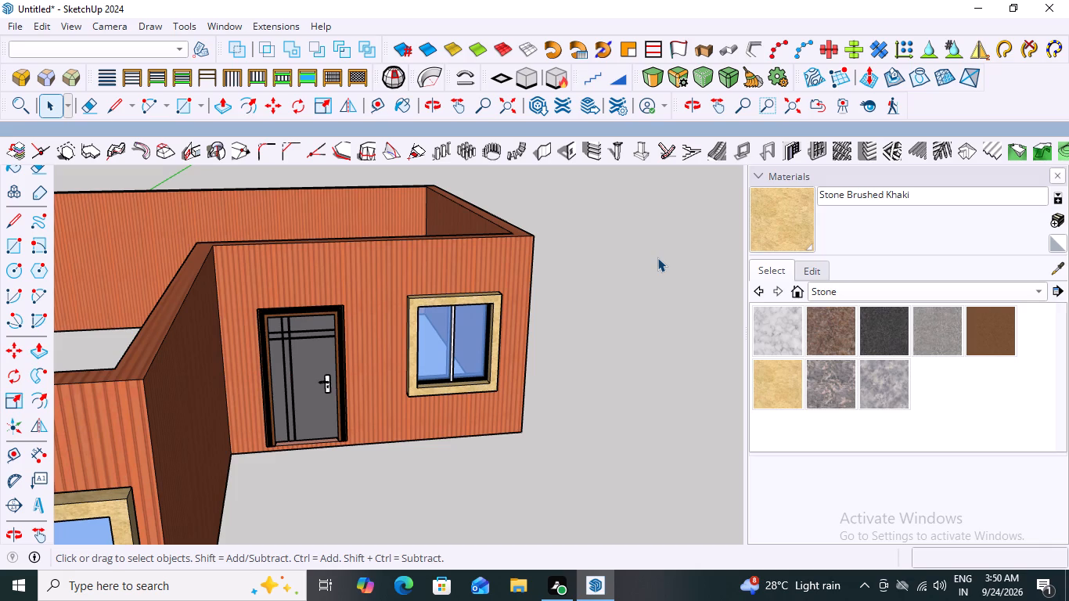
{"action": "scroll", "coordinate": [848, 363], "scroll_direction": "down", "scroll_amount": 10}
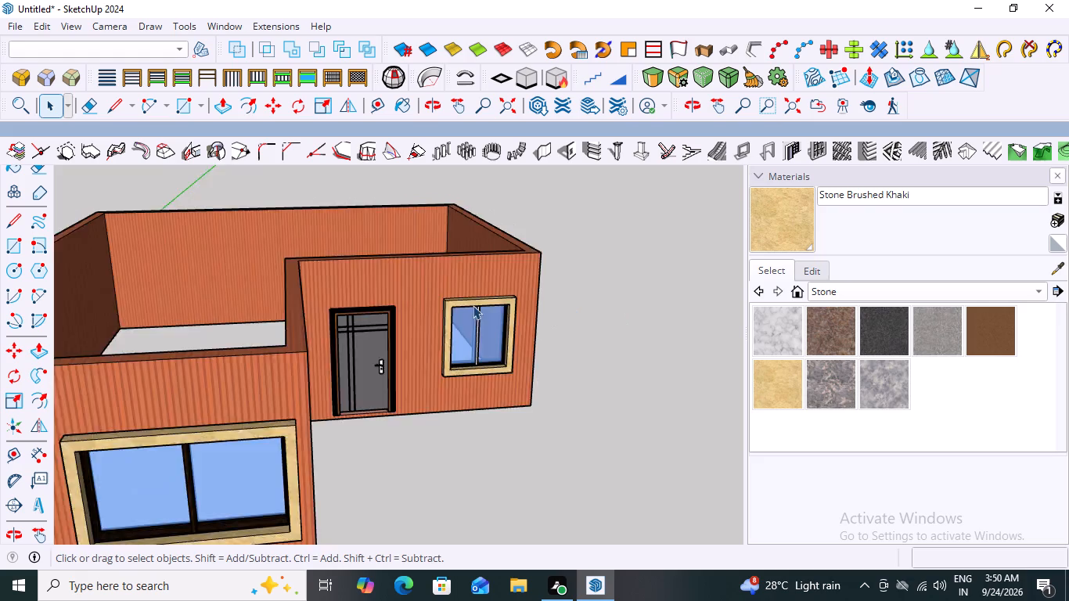
{"action": "scroll", "coordinate": [473, 305], "scroll_direction": "down", "scroll_amount": 6}
{"action": "middle_click_drag", "start_coordinate": [526, 386], "coordinate": [477, 387]}
{"action": "scroll", "coordinate": [477, 387], "scroll_direction": "up", "scroll_amount": 3}
{"action": "middle_click_drag", "start_coordinate": [513, 373], "coordinate": [459, 388]}
{"action": "scroll", "coordinate": [484, 388], "scroll_direction": "down", "scroll_amount": 1}
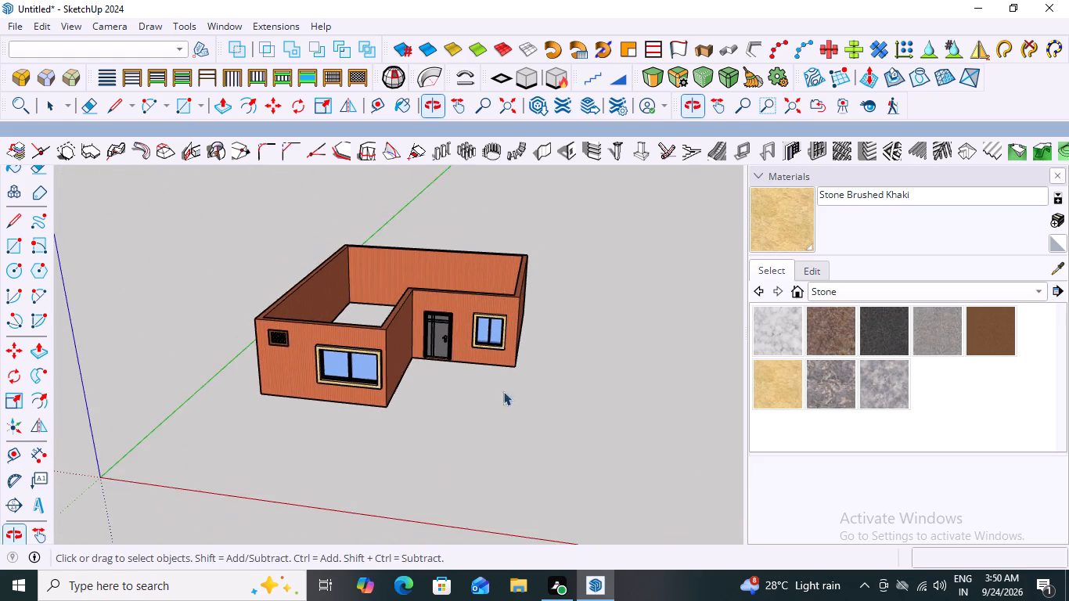
{"action": "scroll", "coordinate": [503, 391], "scroll_direction": "down", "scroll_amount": 5}
{"action": "middle_click_drag", "start_coordinate": [500, 376], "coordinate": [586, 387]}
{"action": "scroll", "coordinate": [470, 337], "scroll_direction": "up", "scroll_amount": 9}
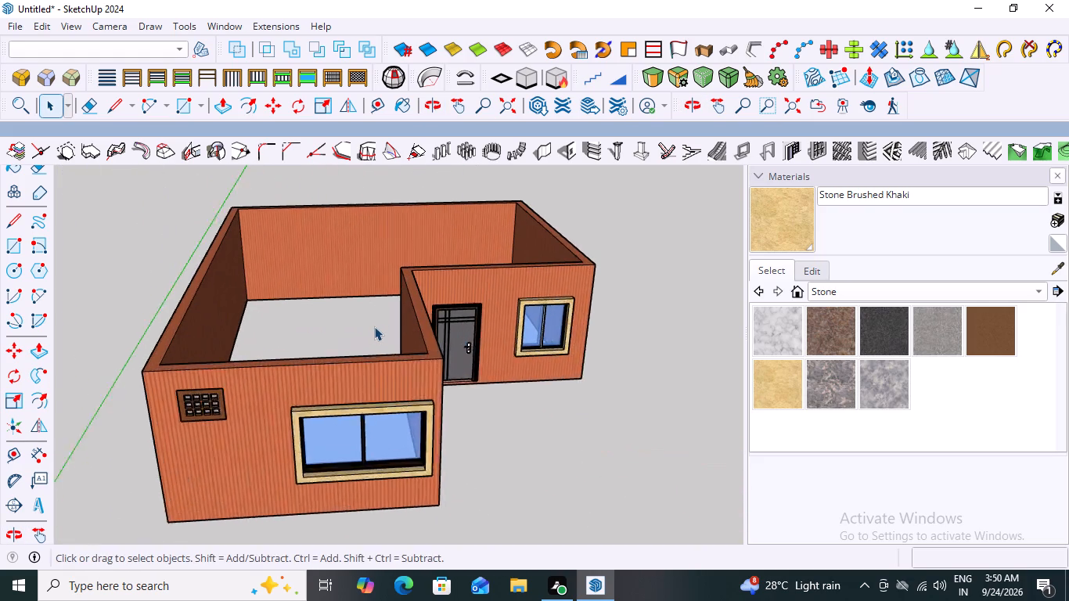
{"action": "scroll", "coordinate": [374, 326], "scroll_direction": "up", "scroll_amount": 2}
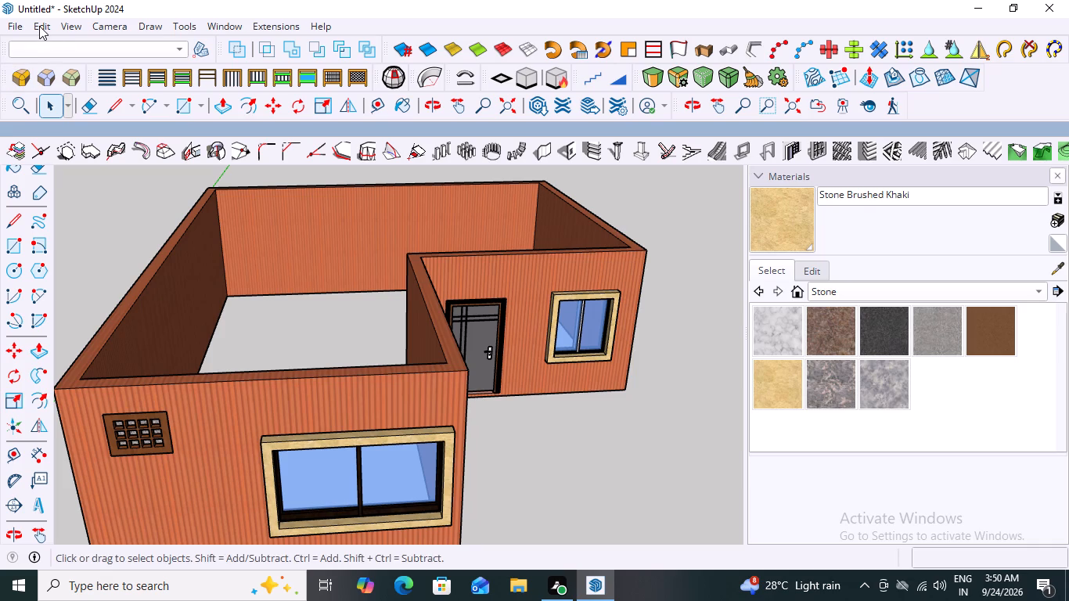
Hide the Default Tray so the model view fills the full width.
{"action": "left_click", "coordinate": [232, 29]}
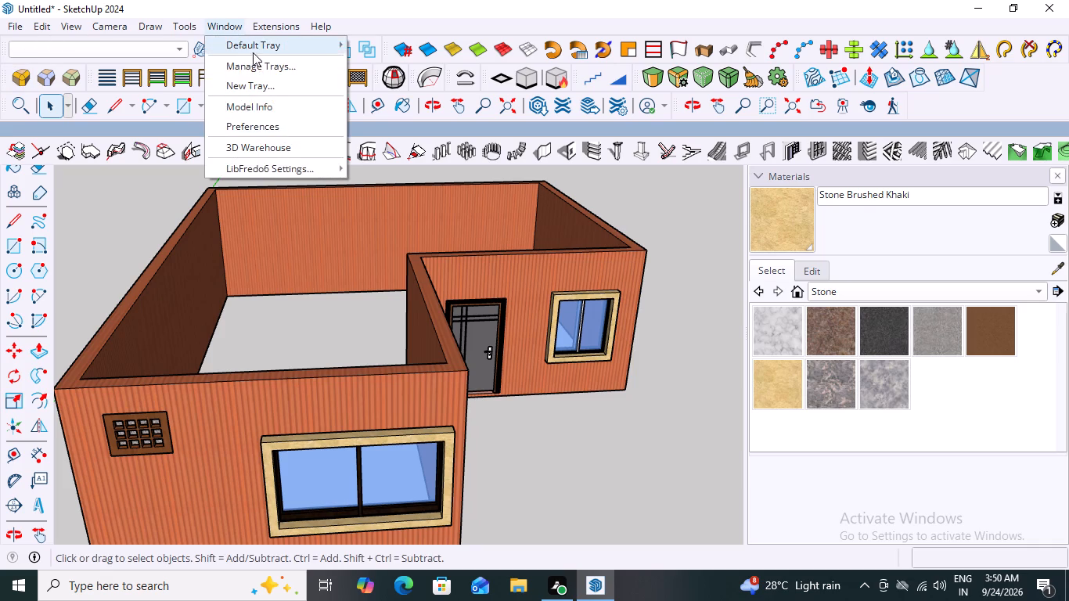
{"action": "left_click", "coordinate": [268, 45]}
{"action": "left_click", "coordinate": [376, 38]}
Examine the building from the front, its sides and above, checking the painted walls, openings and window surrounds.
{"action": "scroll", "coordinate": [506, 205], "scroll_direction": "down", "scroll_amount": 4}
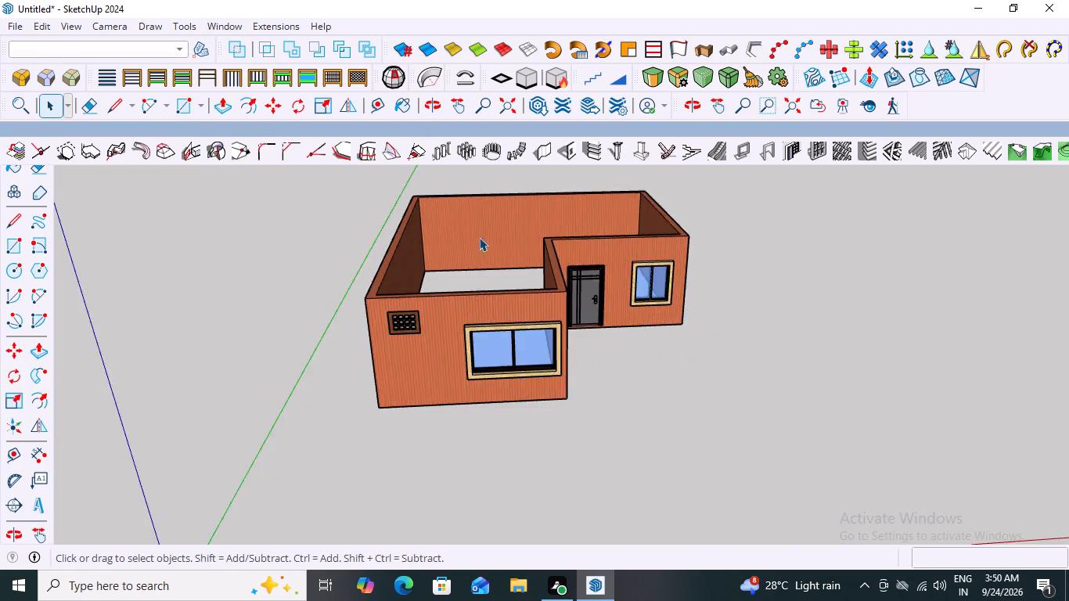
{"action": "scroll", "coordinate": [479, 237], "scroll_direction": "down", "scroll_amount": 3}
{"action": "middle_click_drag", "start_coordinate": [460, 243], "coordinate": [462, 210]}
{"action": "scroll", "coordinate": [518, 244], "scroll_direction": "up", "scroll_amount": 6}
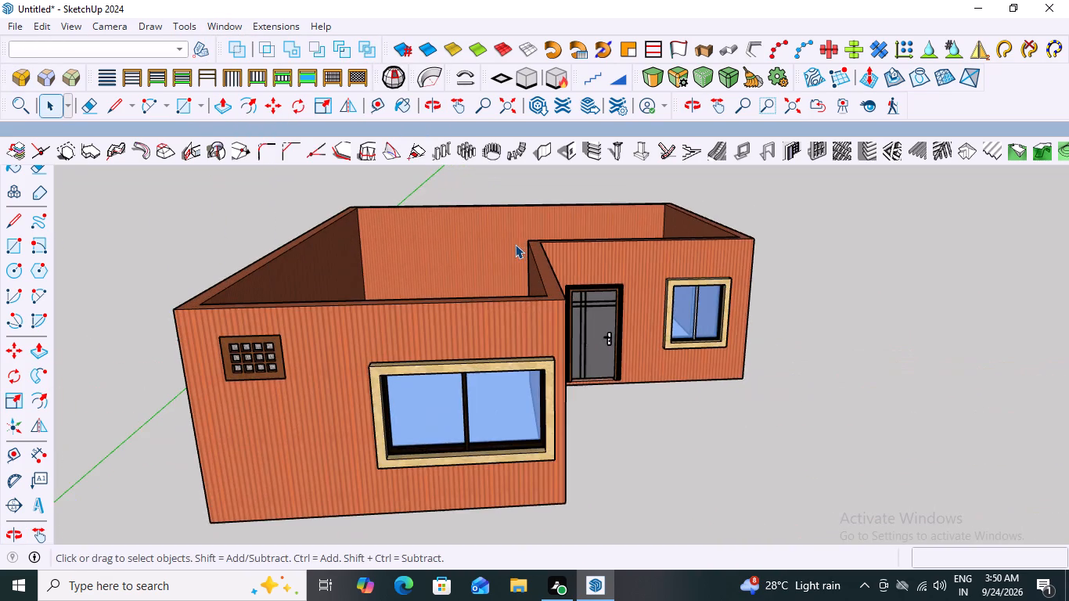
{"action": "middle_click", "coordinate": [495, 247]}
{"action": "middle_click_drag", "start_coordinate": [405, 246], "coordinate": [365, 236]}
{"action": "scroll", "coordinate": [400, 241], "scroll_direction": "down", "scroll_amount": 1}
{"action": "middle_click_drag", "start_coordinate": [419, 247], "coordinate": [236, 260]}
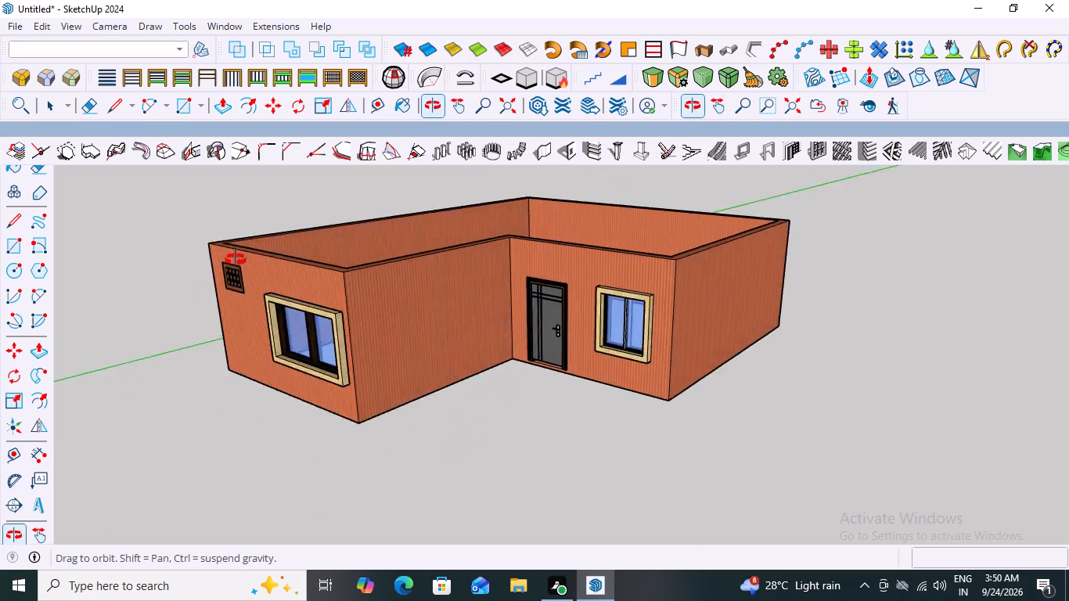
{"action": "middle_click_drag", "start_coordinate": [236, 260], "coordinate": [771, 245]}
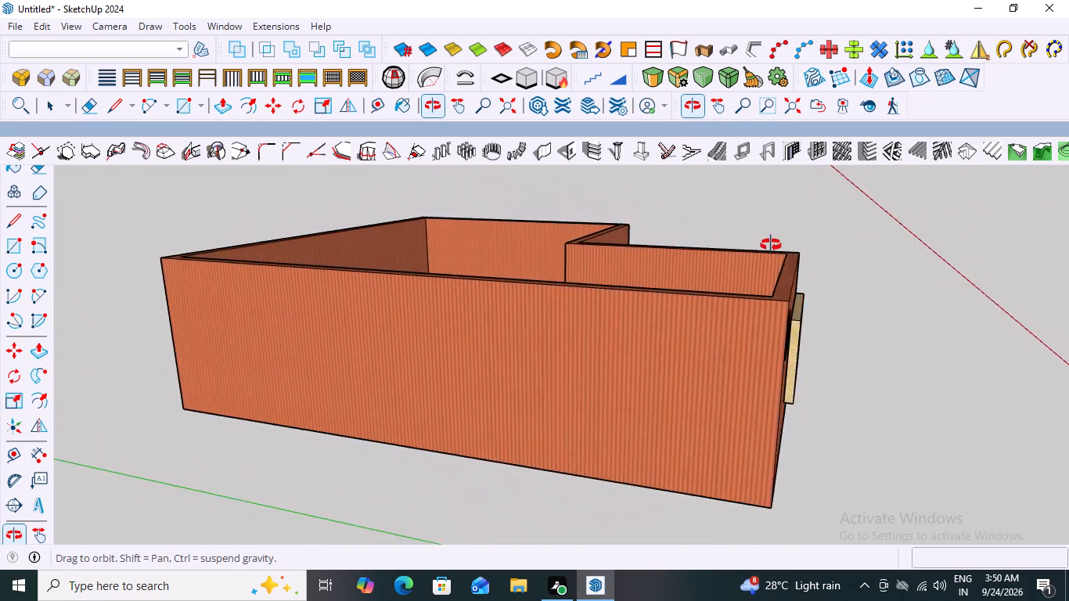
{"action": "middle_click_drag", "start_coordinate": [771, 245], "coordinate": [490, 379]}
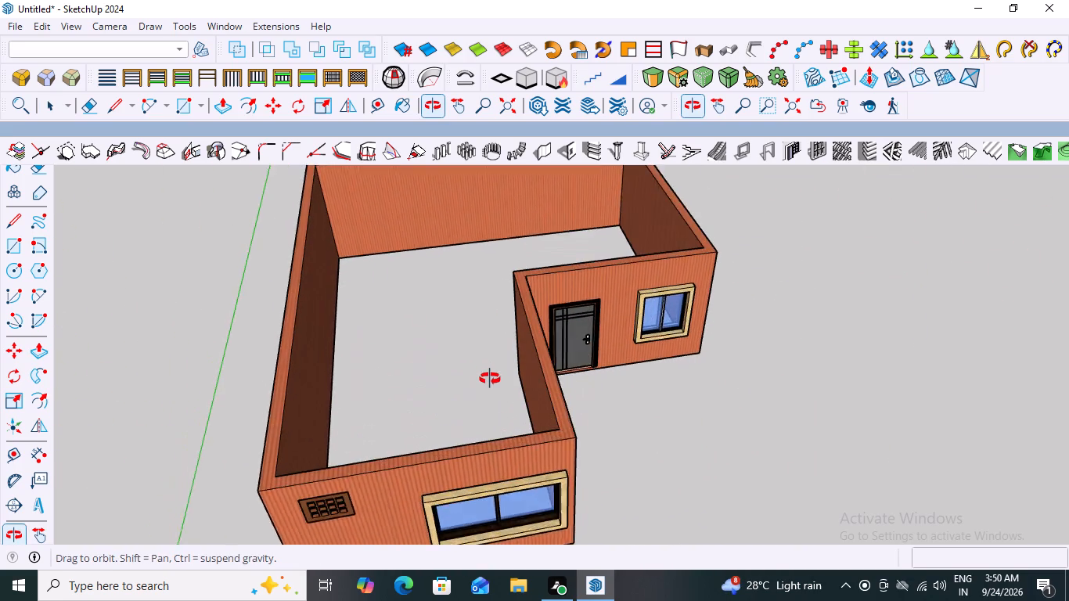
{"action": "middle_click_drag", "start_coordinate": [490, 379], "coordinate": [483, 290]}
{"action": "scroll", "coordinate": [482, 290], "scroll_direction": "down", "scroll_amount": 2}
{"action": "middle_click_drag", "start_coordinate": [460, 315], "coordinate": [441, 234]}
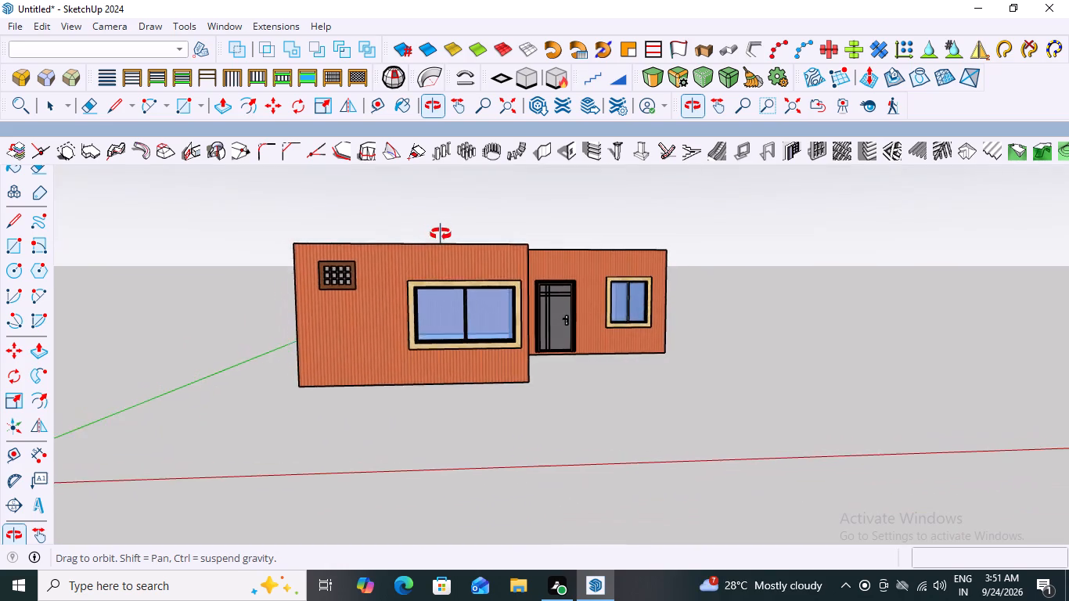
{"action": "middle_click_drag", "start_coordinate": [441, 234], "coordinate": [430, 247]}
{"action": "scroll", "coordinate": [430, 247], "scroll_direction": "up", "scroll_amount": 2}
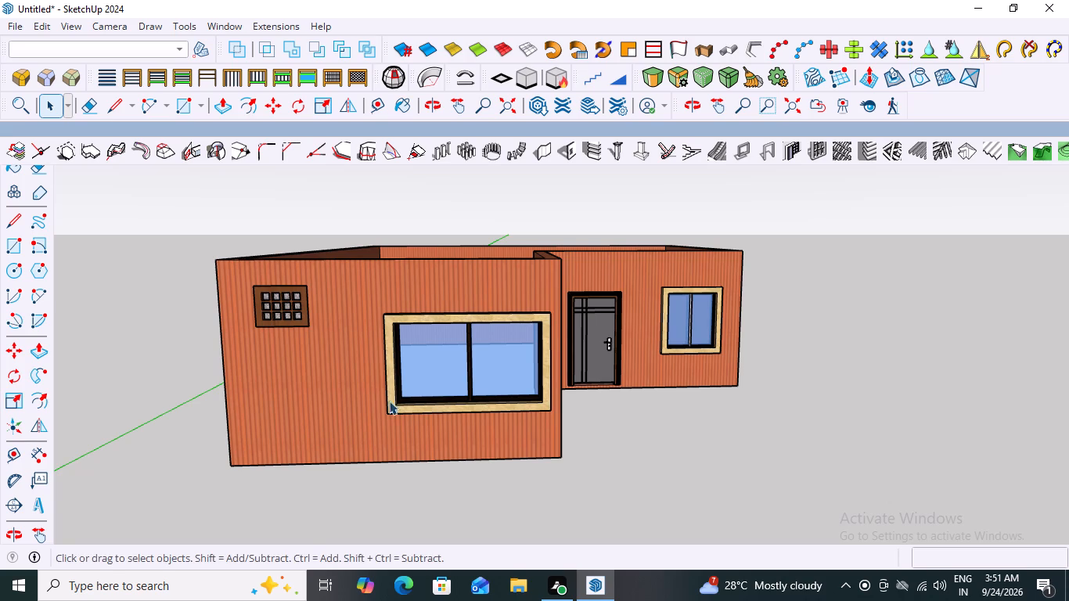
{"action": "scroll", "coordinate": [684, 454], "scroll_direction": "down", "scroll_amount": 2}
{"action": "middle_click_drag", "start_coordinate": [688, 449], "coordinate": [650, 464]}
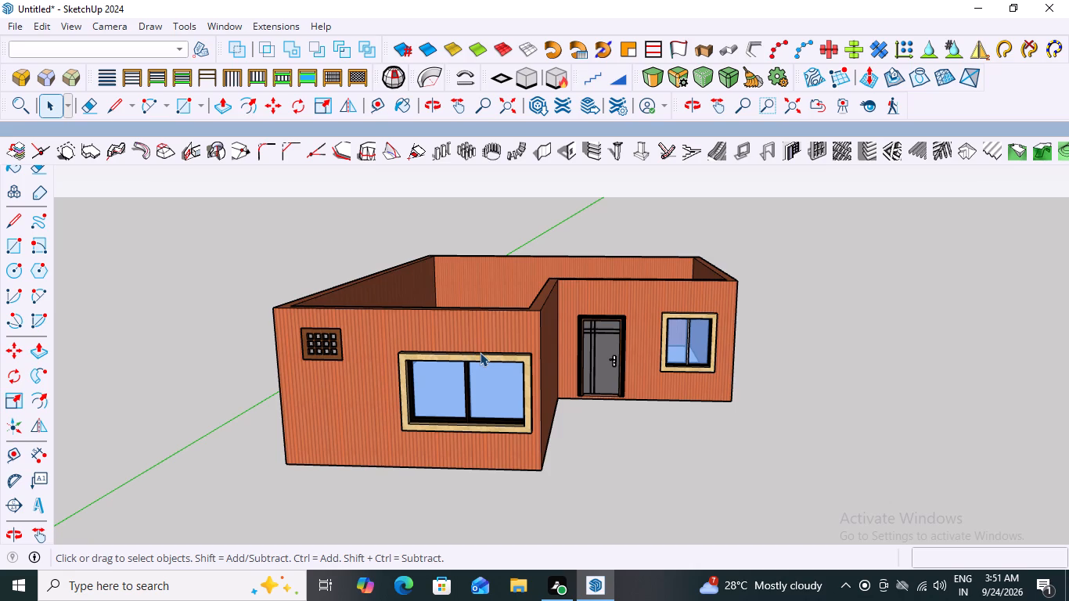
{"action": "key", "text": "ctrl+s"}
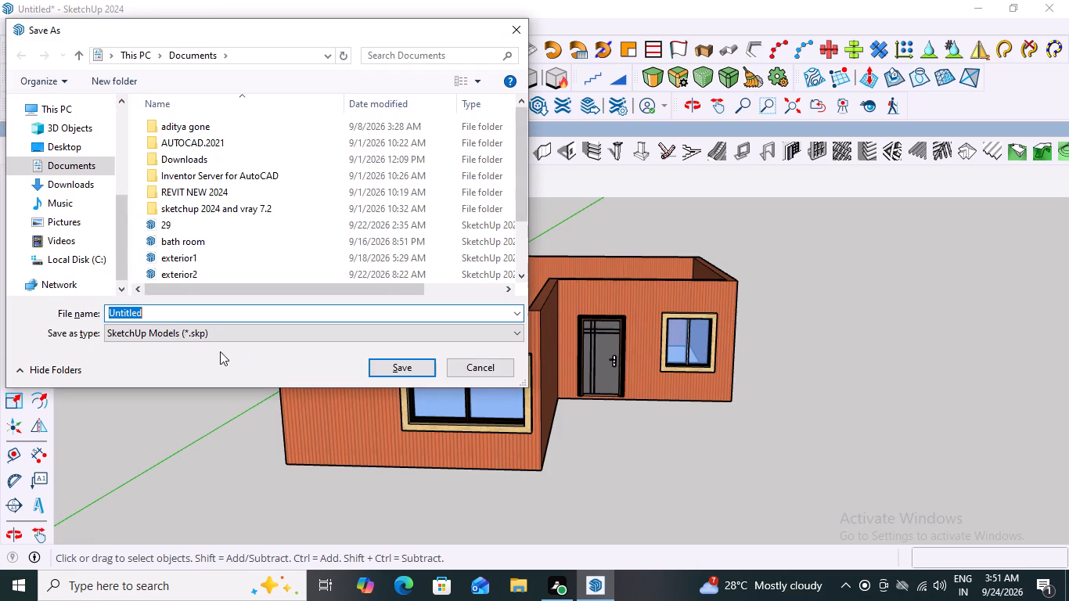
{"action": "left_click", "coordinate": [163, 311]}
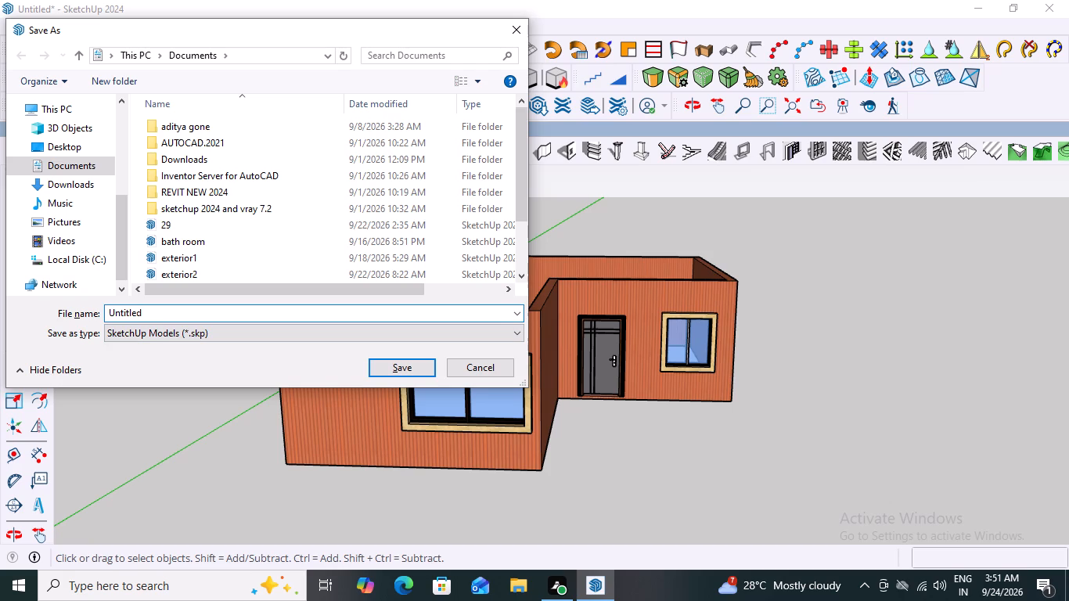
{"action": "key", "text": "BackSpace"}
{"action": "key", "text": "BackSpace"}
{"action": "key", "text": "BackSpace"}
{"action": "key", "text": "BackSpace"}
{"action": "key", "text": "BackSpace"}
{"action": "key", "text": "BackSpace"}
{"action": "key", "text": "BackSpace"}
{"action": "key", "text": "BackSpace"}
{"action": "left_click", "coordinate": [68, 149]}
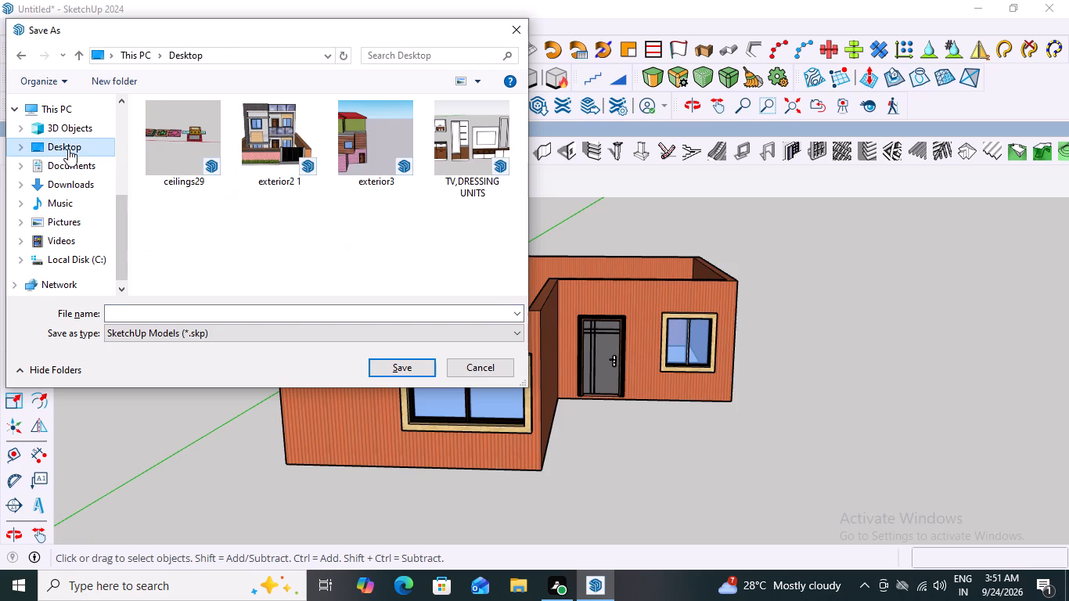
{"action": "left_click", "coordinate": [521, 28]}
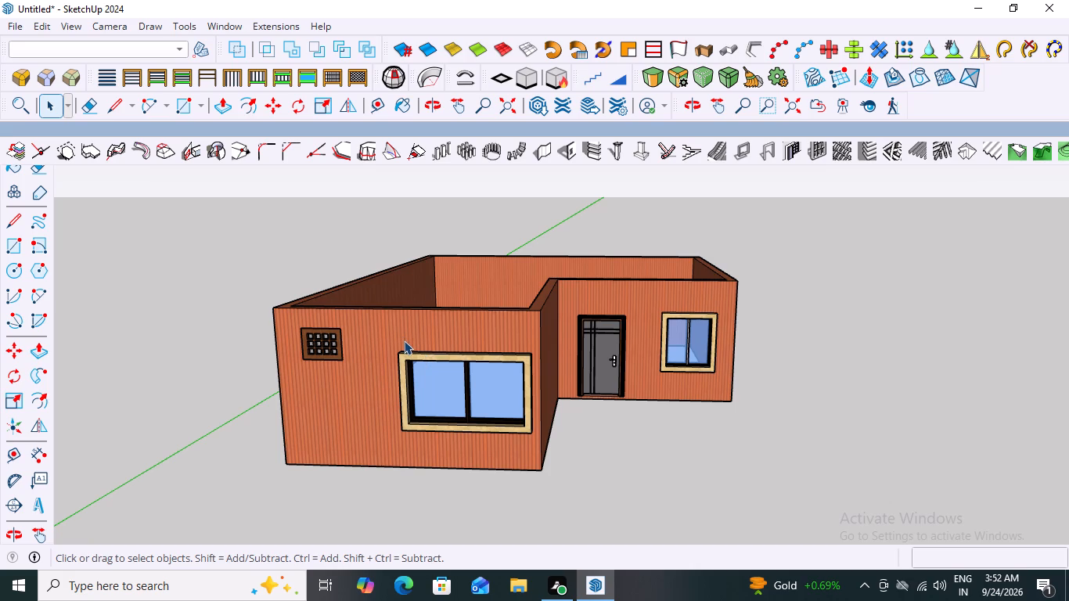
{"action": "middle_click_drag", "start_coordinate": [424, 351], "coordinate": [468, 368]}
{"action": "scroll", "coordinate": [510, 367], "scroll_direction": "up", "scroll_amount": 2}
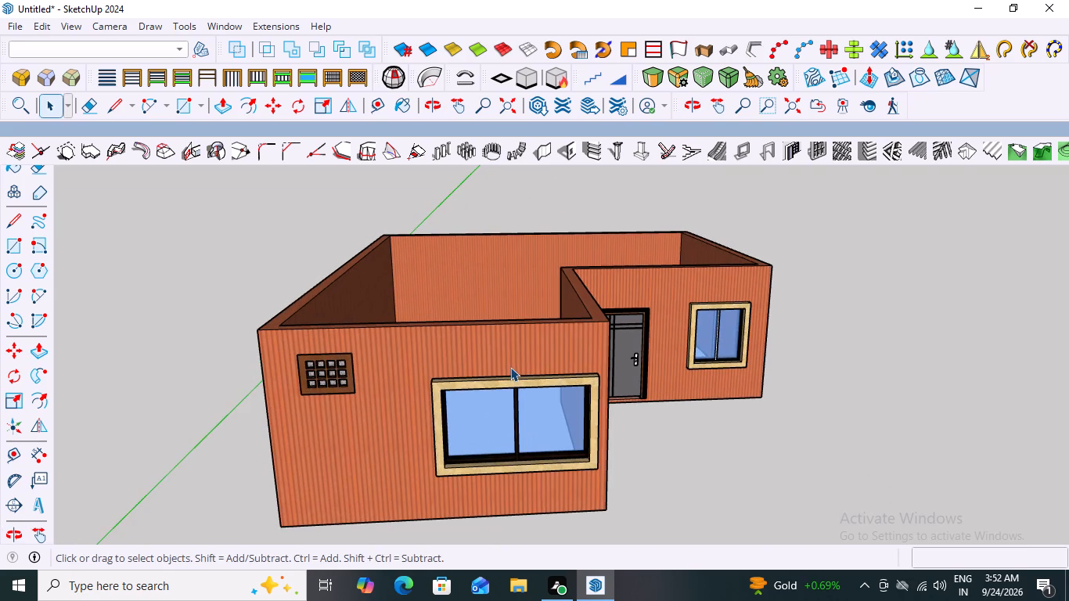
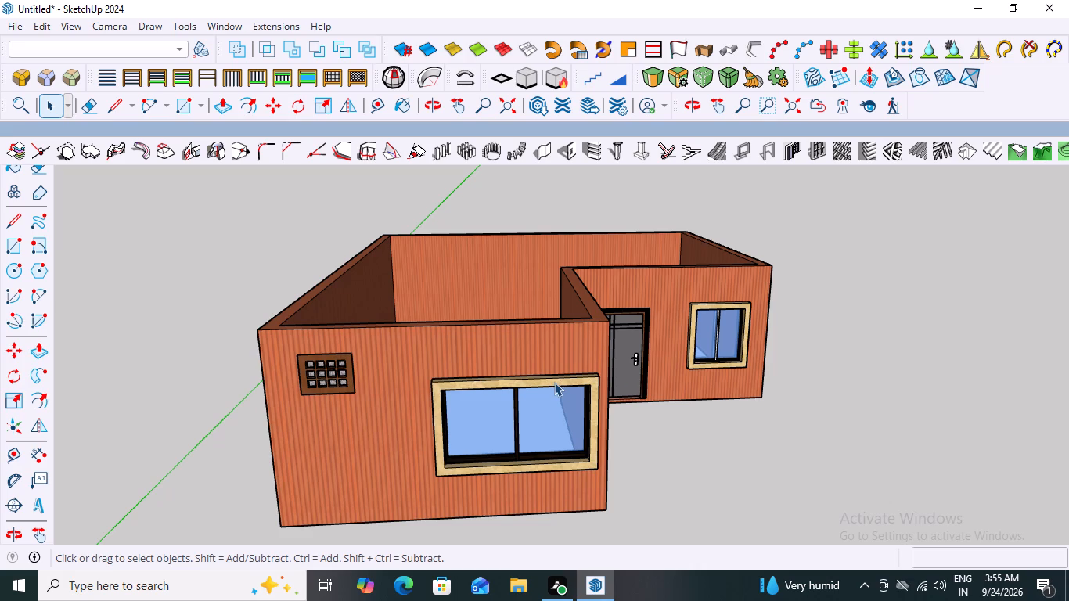
Draw a rectangle about 30' 6" by 21' 10" over the wall tops of the building's rear block, reaching its outer corners.
{"action": "scroll", "coordinate": [511, 339], "scroll_direction": "down", "scroll_amount": 9}
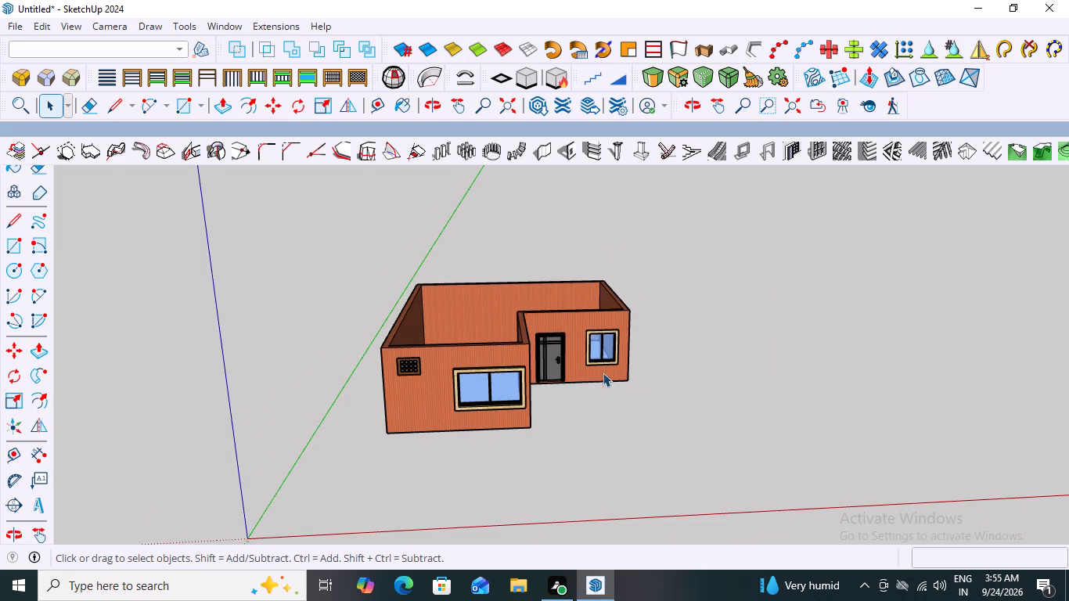
{"action": "middle_click_drag", "start_coordinate": [611, 373], "coordinate": [629, 423]}
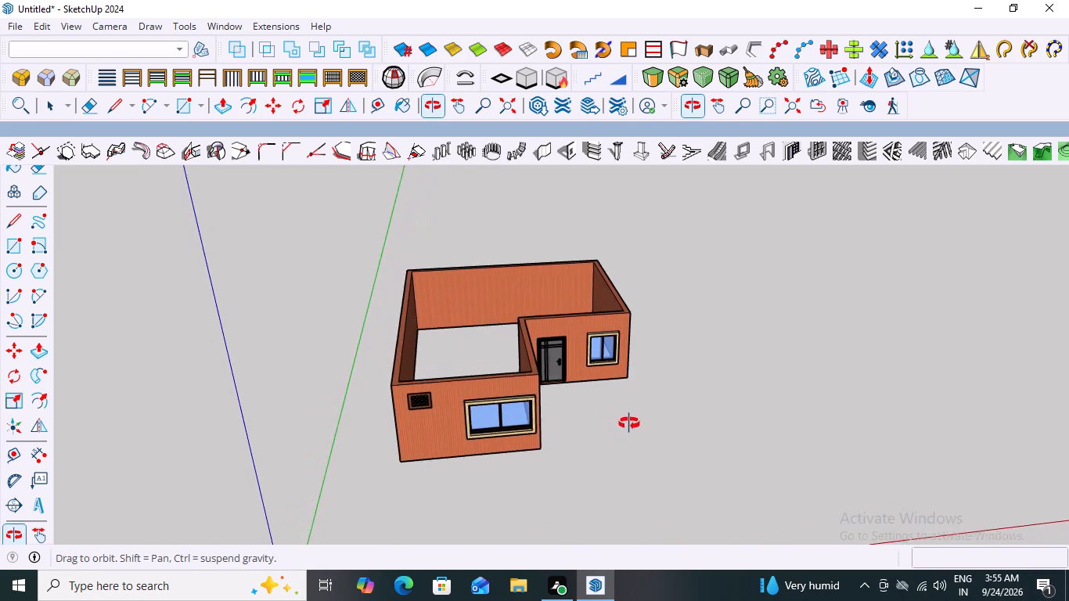
{"action": "middle_click_drag", "start_coordinate": [629, 423], "coordinate": [631, 424]}
{"action": "scroll", "coordinate": [536, 387], "scroll_direction": "up", "scroll_amount": 1}
{"action": "middle_click_drag", "start_coordinate": [549, 385], "coordinate": [513, 396]}
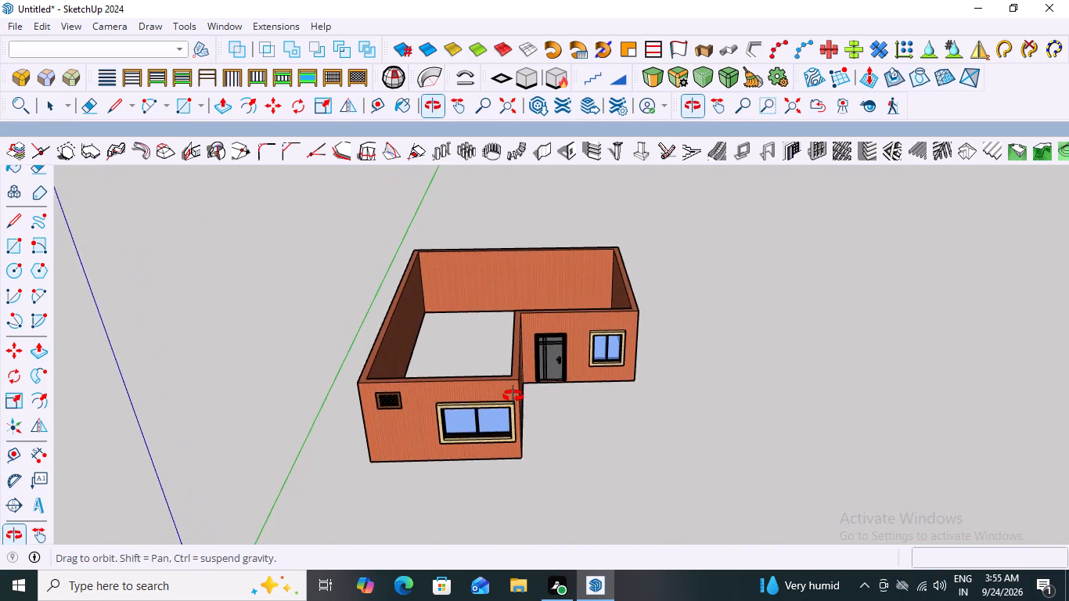
{"action": "middle_click_drag", "start_coordinate": [513, 396], "coordinate": [535, 407]}
{"action": "scroll", "coordinate": [491, 372], "scroll_direction": "up", "scroll_amount": 1}
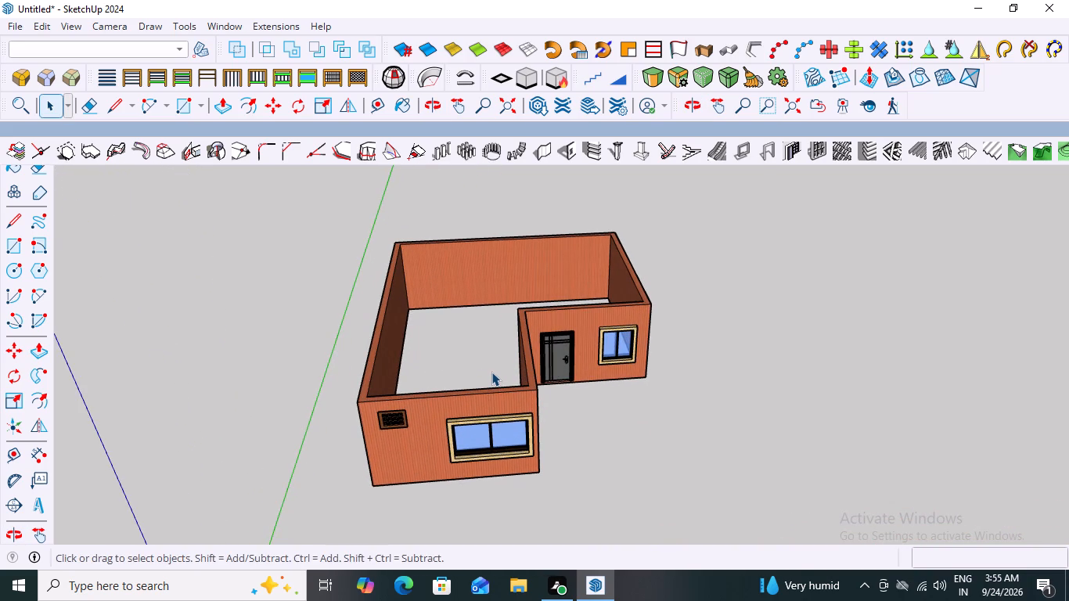
{"action": "key", "text": "r"}
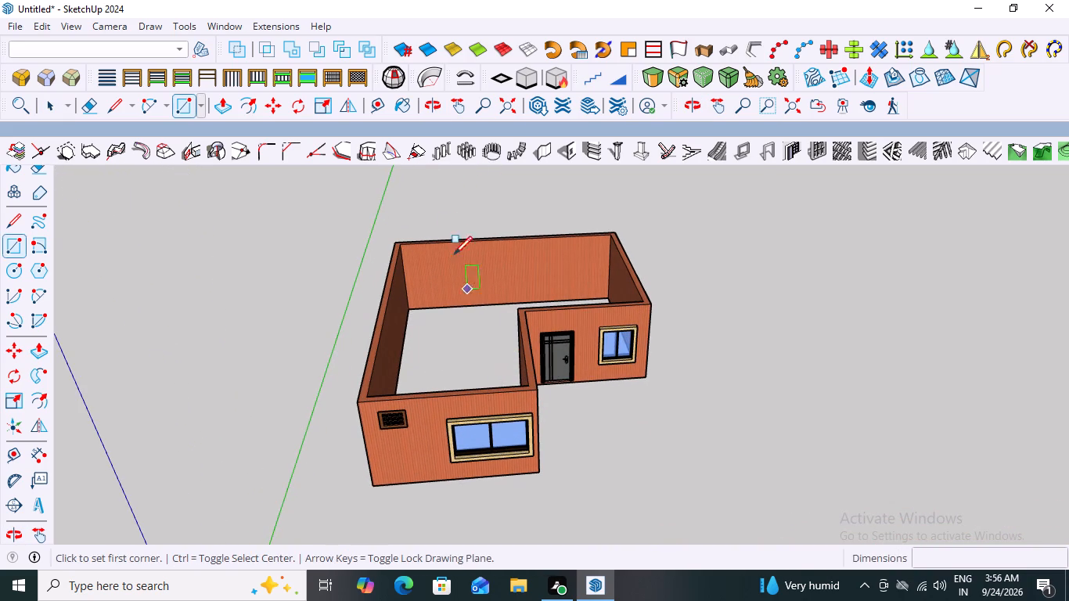
{"action": "middle_click_drag", "start_coordinate": [514, 332], "coordinate": [482, 399]}
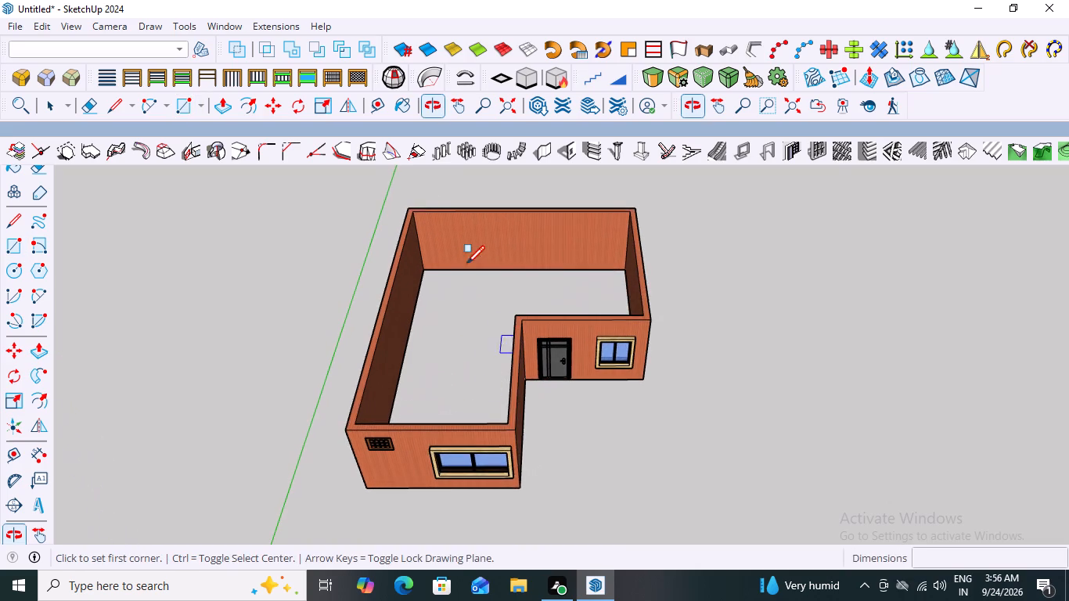
{"action": "scroll", "coordinate": [382, 182], "scroll_direction": "up", "scroll_amount": 6}
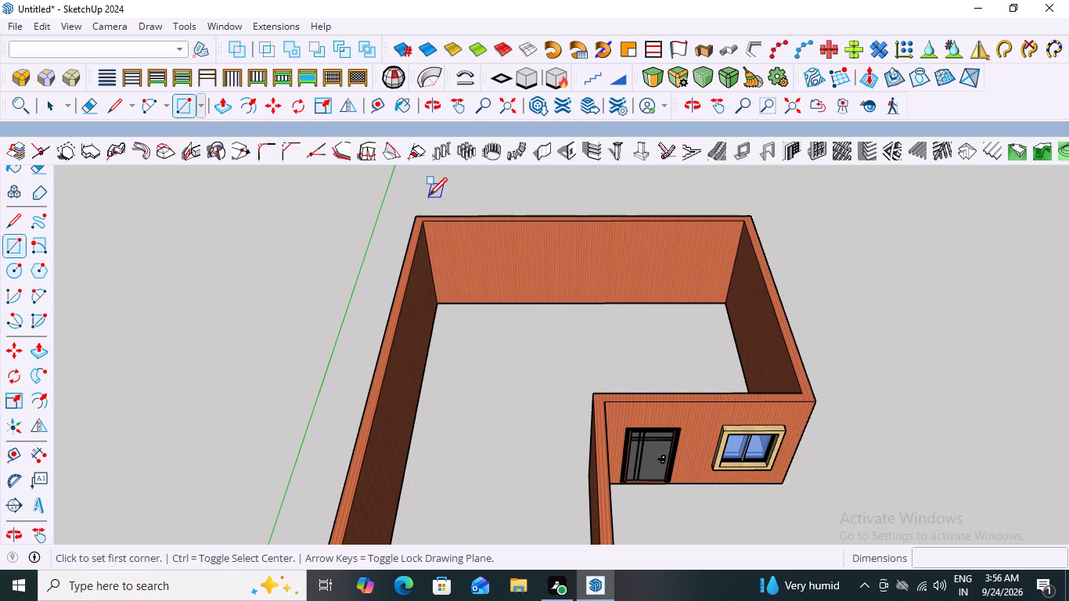
{"action": "left_click", "coordinate": [414, 218]}
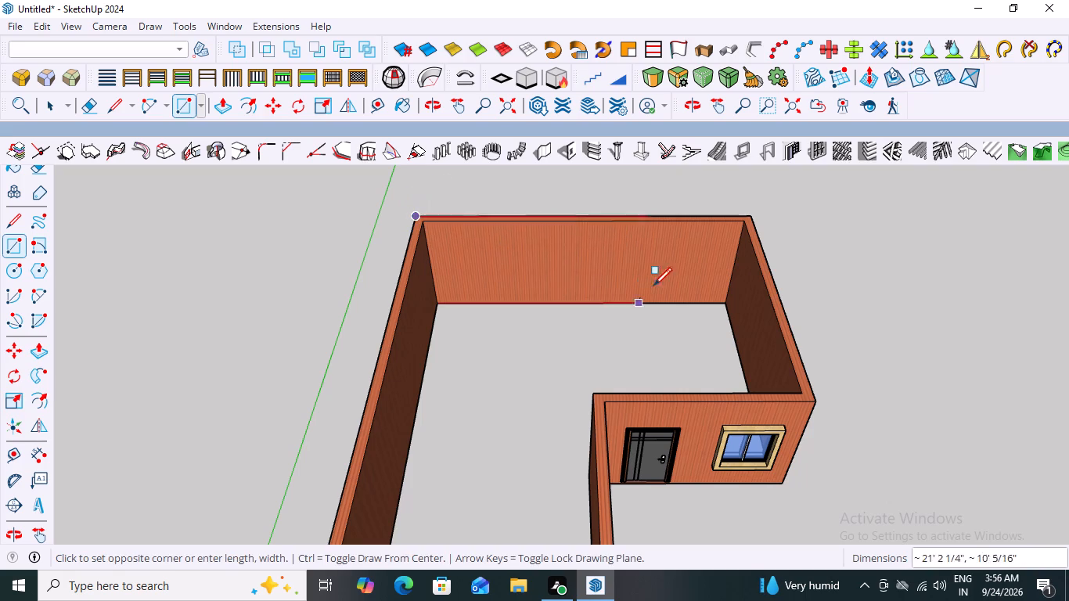
{"action": "scroll", "coordinate": [668, 275], "scroll_direction": "down", "scroll_amount": 8}
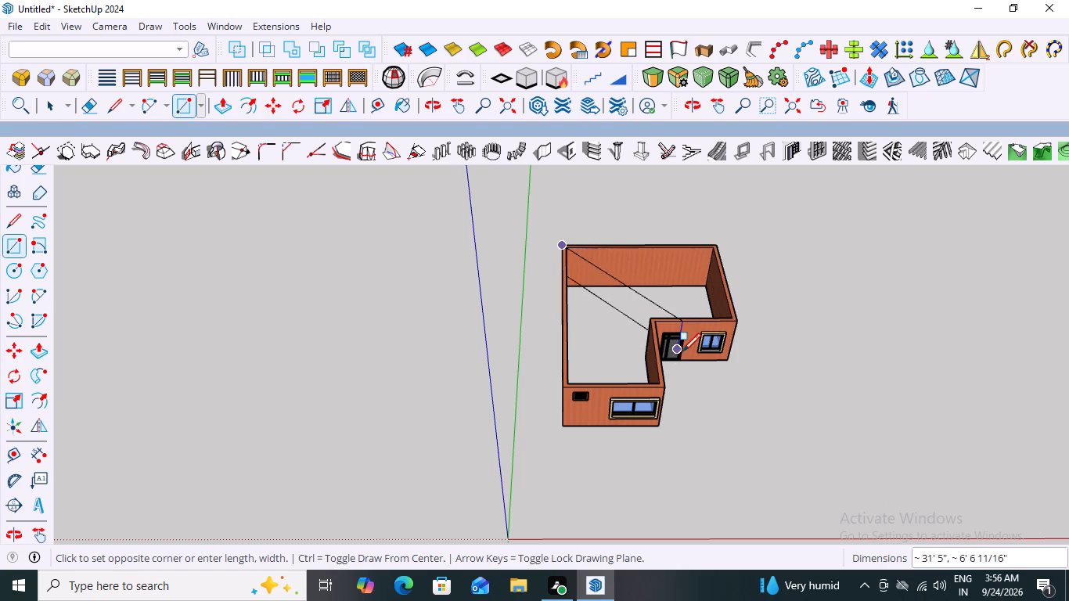
{"action": "left_click", "coordinate": [737, 318]}
Draw an adjoining rectangle about 16' 2" by 15' 3" over the wall tops of the building's front wing.
{"action": "left_click", "coordinate": [563, 319]}
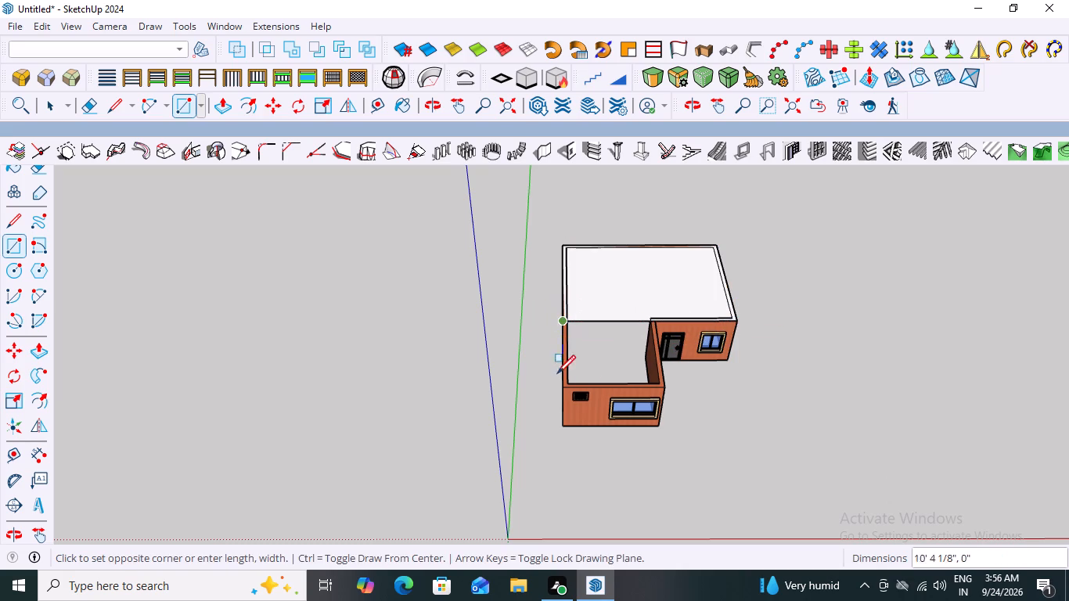
{"action": "left_click", "coordinate": [667, 388]}
{"action": "key", "text": "space"}
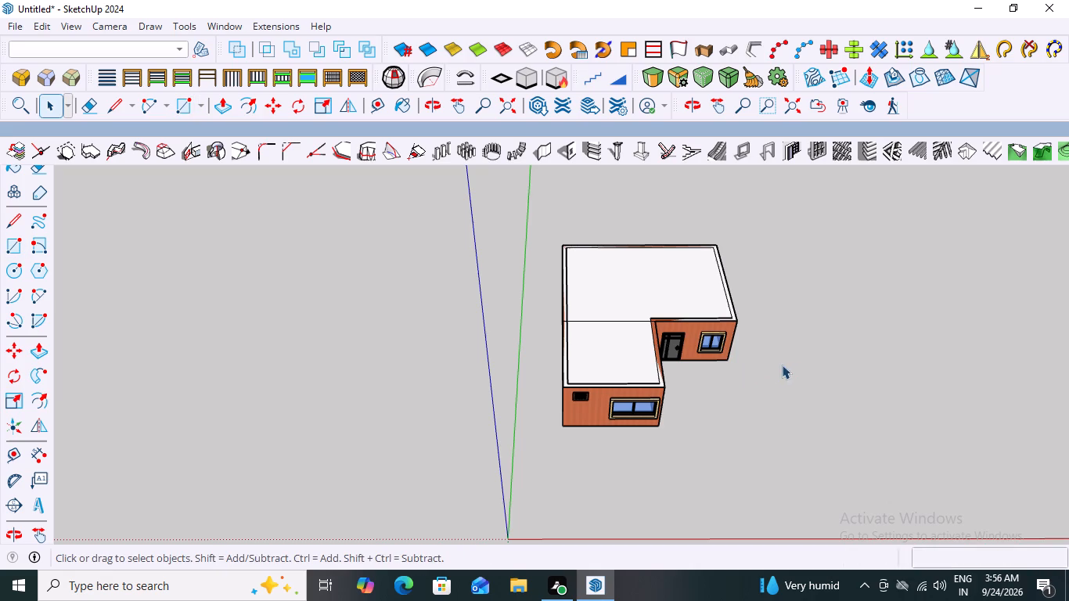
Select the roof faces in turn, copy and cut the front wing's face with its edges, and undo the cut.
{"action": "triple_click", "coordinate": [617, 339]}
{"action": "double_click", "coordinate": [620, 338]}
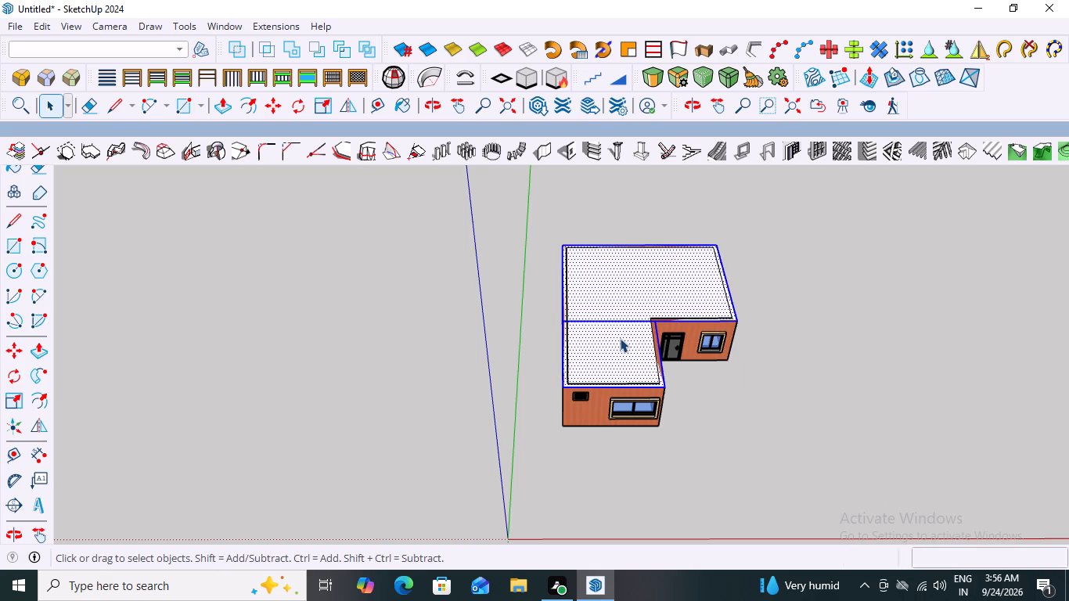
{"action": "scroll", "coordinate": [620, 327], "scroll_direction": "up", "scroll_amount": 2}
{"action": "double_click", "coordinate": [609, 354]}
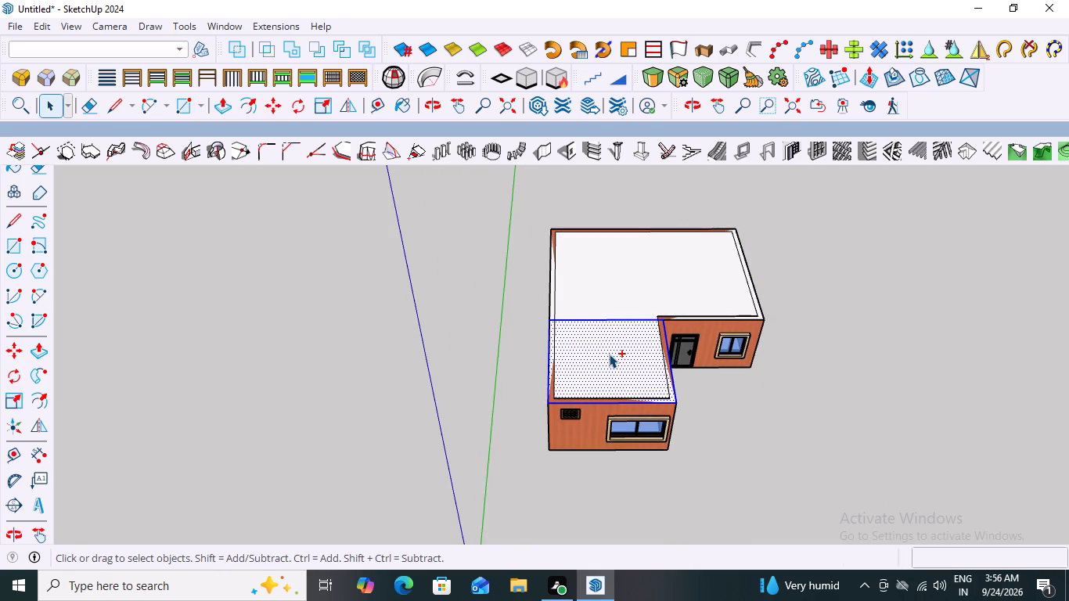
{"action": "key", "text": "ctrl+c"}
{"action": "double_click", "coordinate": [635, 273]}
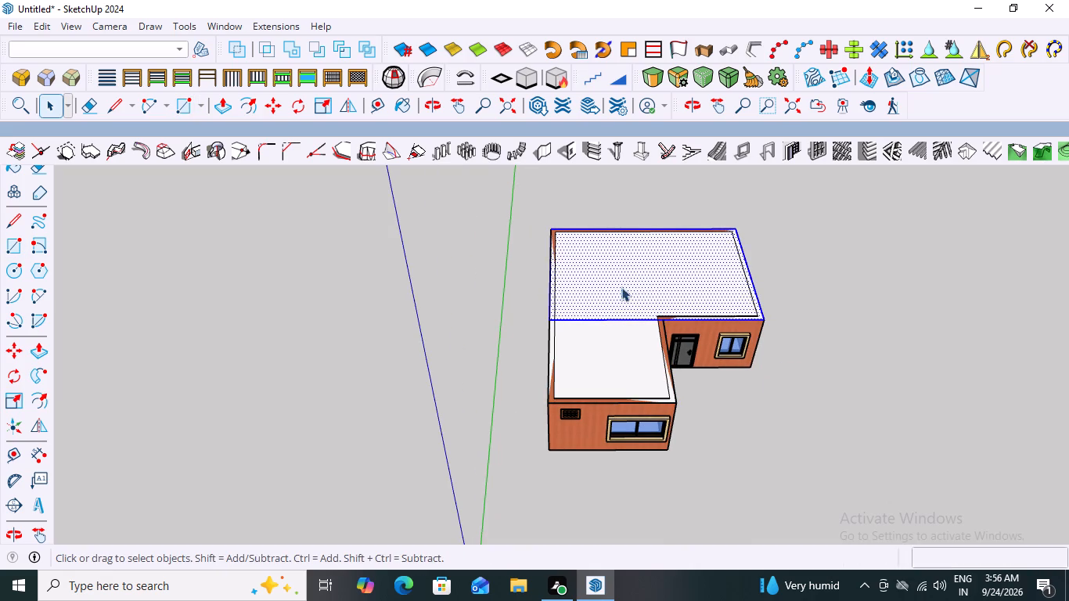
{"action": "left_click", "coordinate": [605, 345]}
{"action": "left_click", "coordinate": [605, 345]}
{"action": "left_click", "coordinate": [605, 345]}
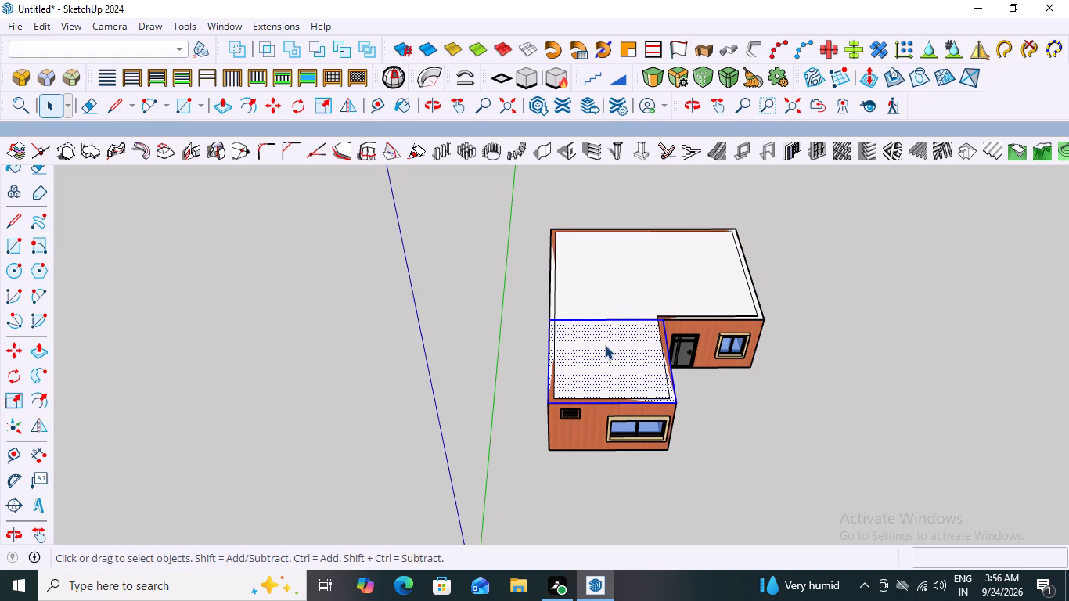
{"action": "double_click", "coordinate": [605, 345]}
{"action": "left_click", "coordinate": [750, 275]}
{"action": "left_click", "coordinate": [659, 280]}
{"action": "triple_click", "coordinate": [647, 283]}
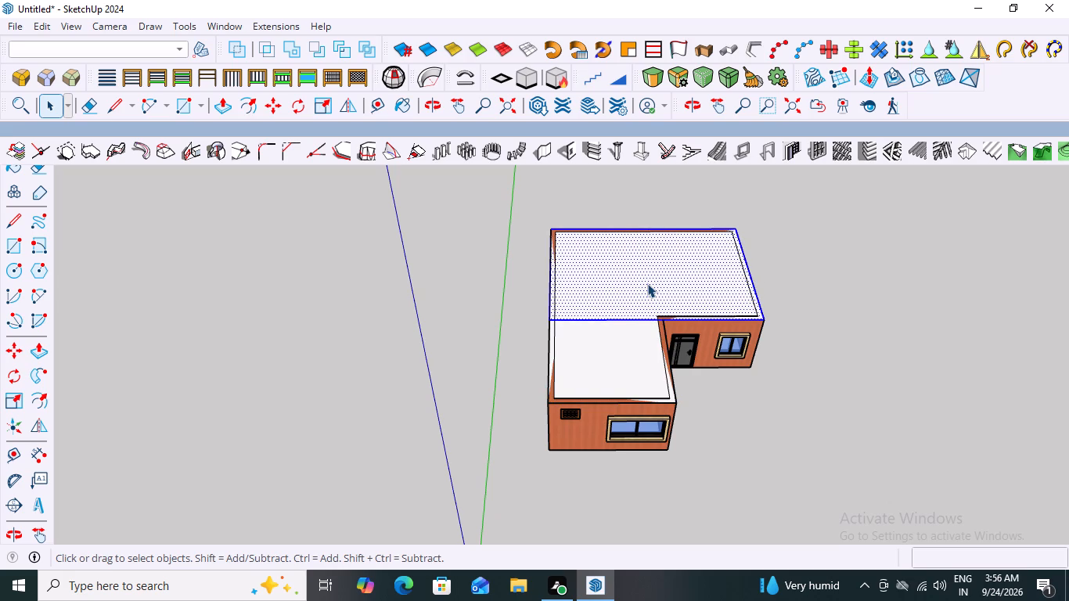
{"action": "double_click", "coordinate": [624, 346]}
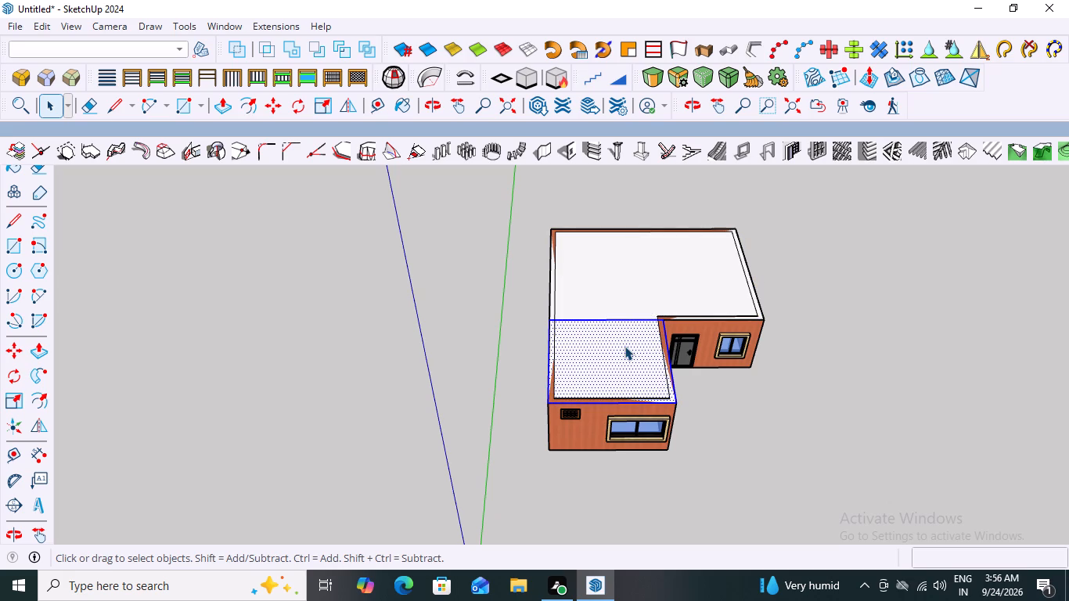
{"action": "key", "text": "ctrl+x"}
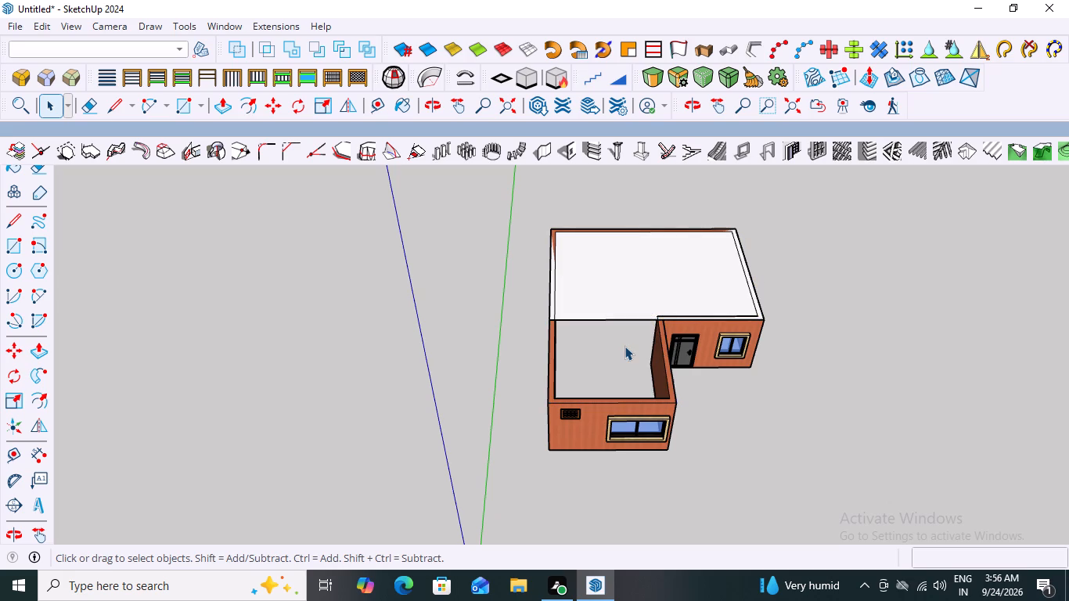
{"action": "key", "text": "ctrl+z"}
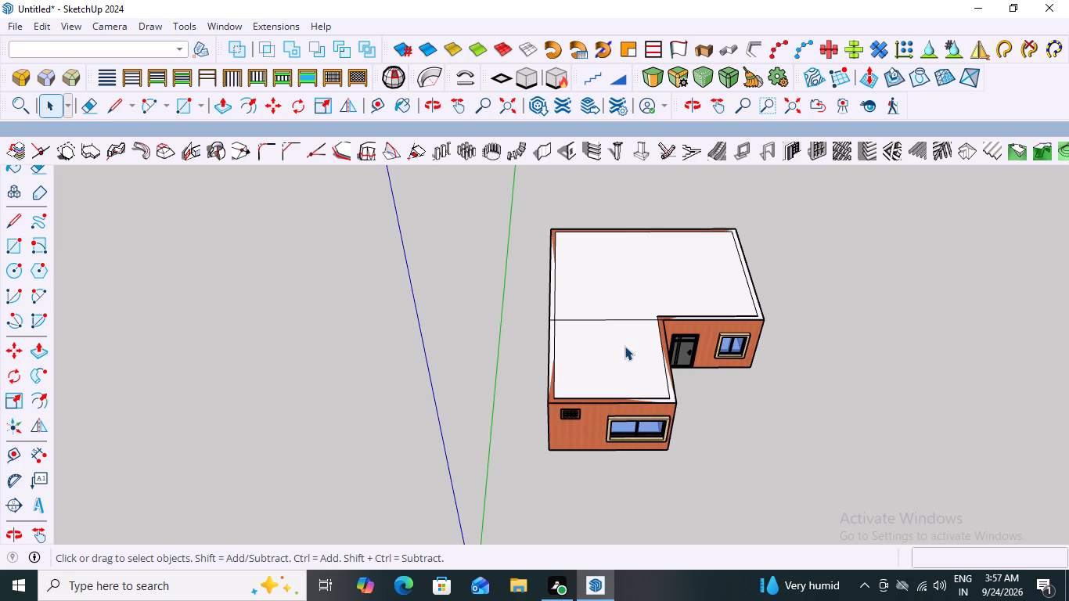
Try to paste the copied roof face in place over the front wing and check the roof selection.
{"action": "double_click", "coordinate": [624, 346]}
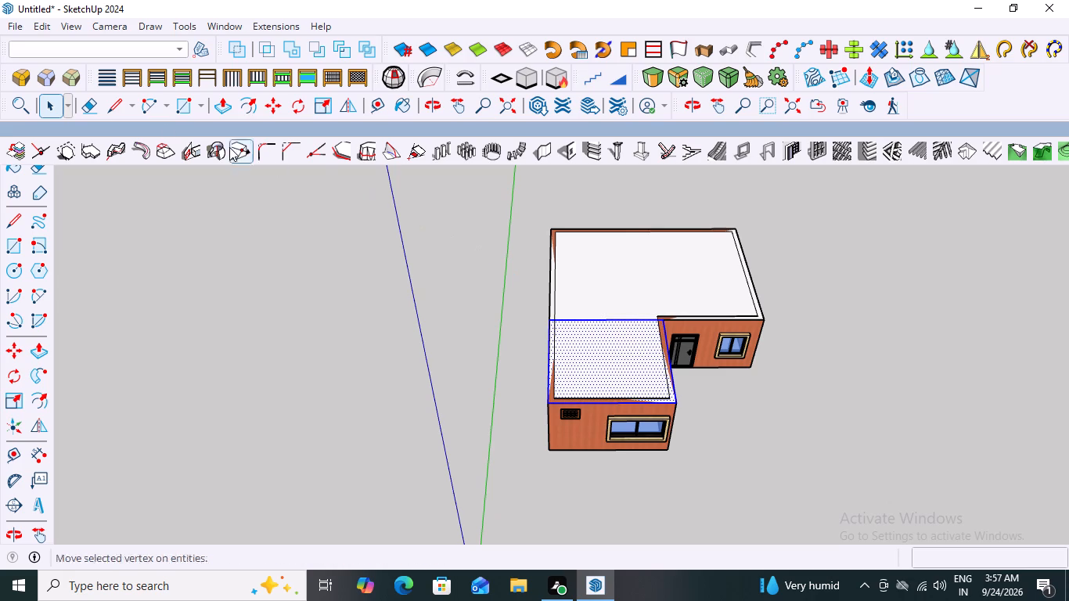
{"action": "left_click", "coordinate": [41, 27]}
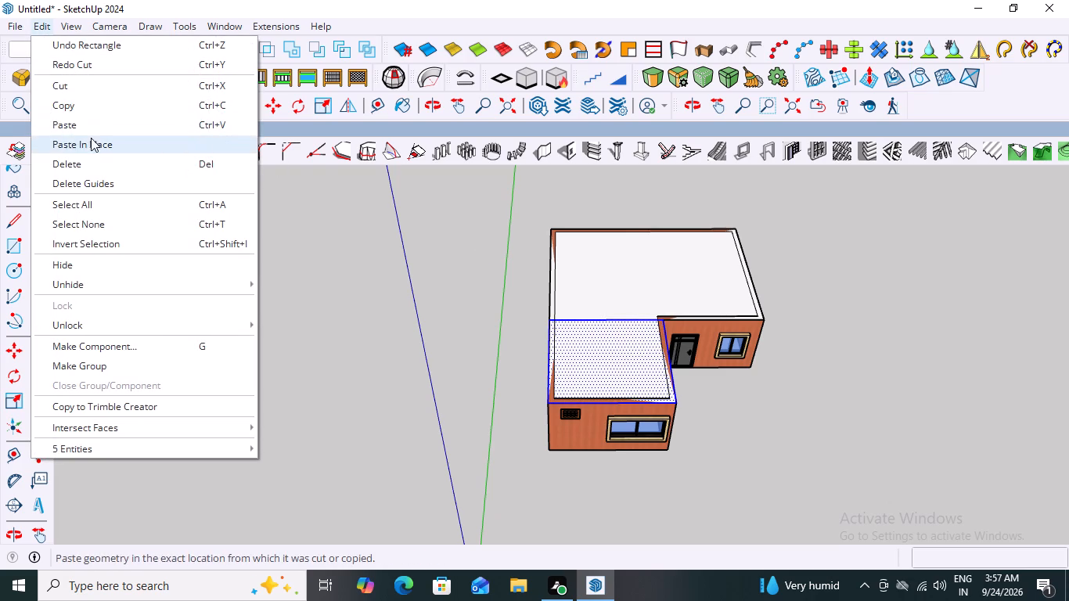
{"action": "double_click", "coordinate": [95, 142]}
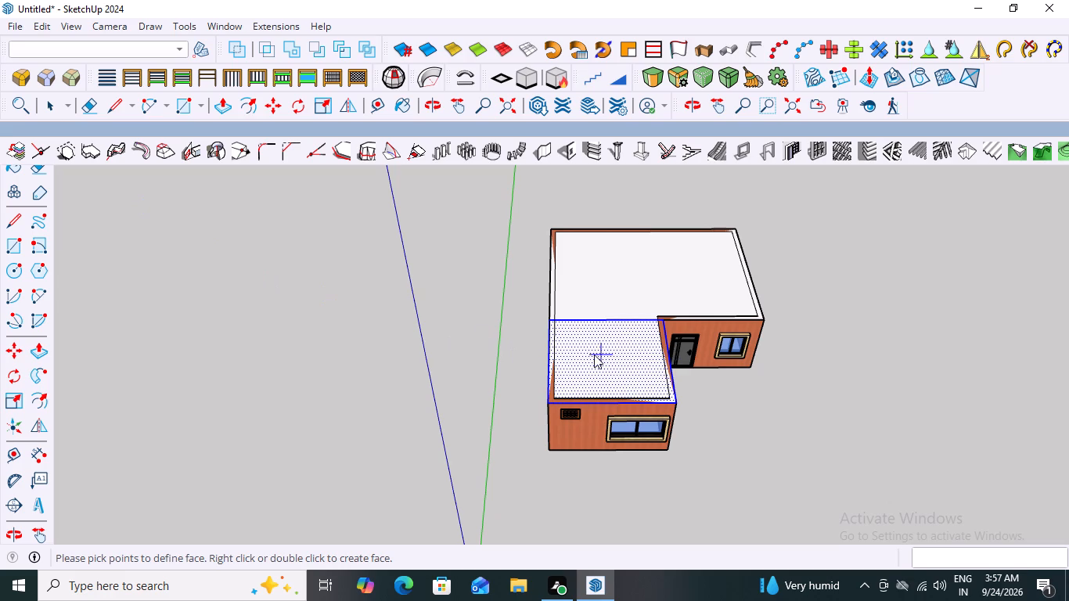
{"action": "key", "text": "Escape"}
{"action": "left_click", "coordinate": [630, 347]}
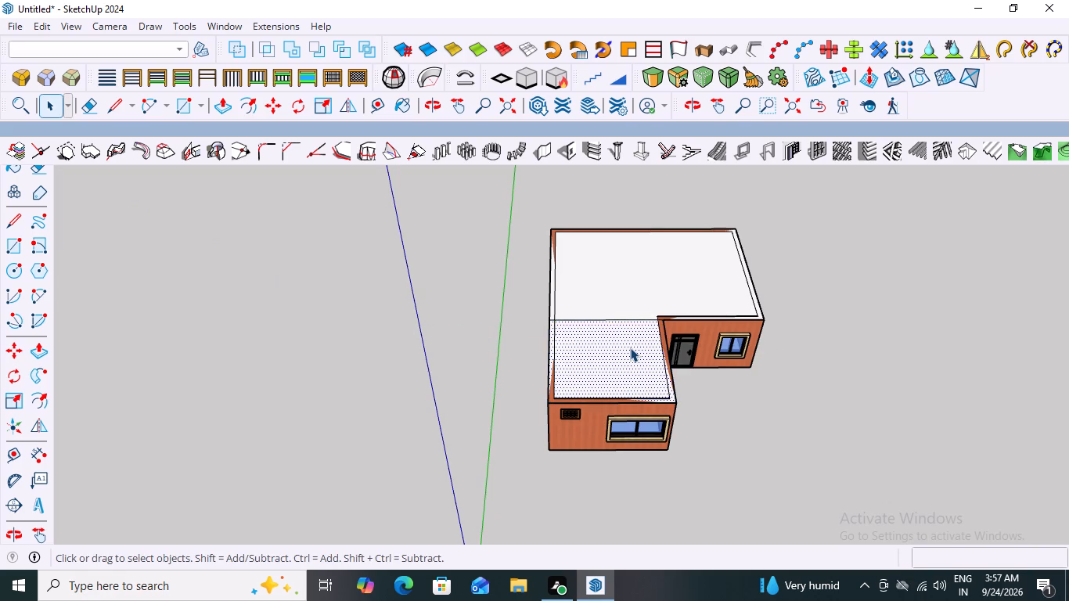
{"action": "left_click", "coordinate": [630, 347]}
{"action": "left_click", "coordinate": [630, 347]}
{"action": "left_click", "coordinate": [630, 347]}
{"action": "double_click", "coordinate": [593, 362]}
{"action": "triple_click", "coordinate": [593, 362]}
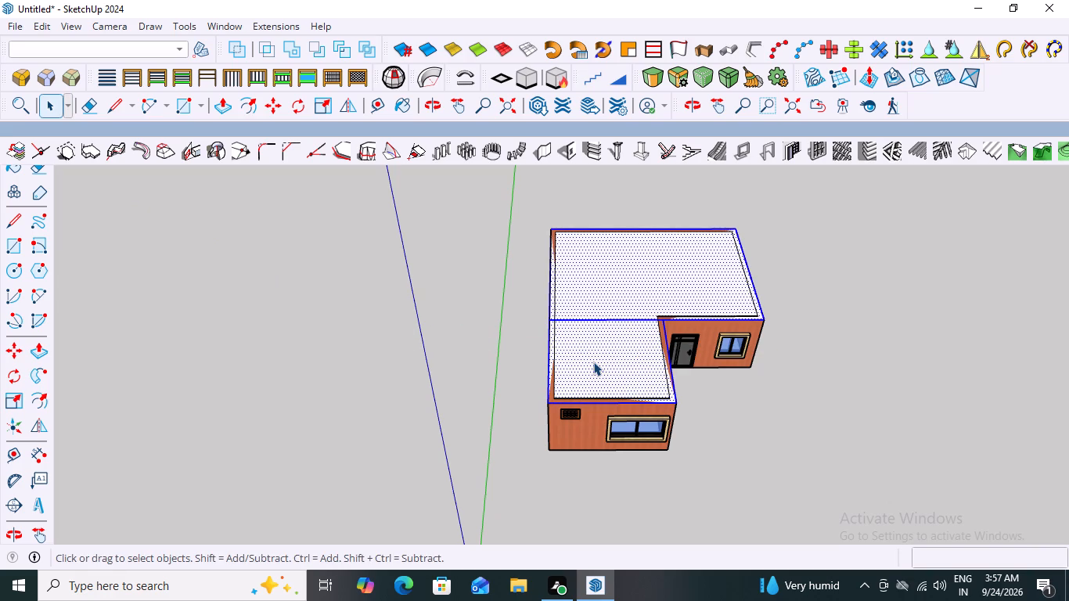
Delete the edge dividing the two roof rectangles so they form one L-shaped face.
{"action": "scroll", "coordinate": [610, 340], "scroll_direction": "up", "scroll_amount": 7}
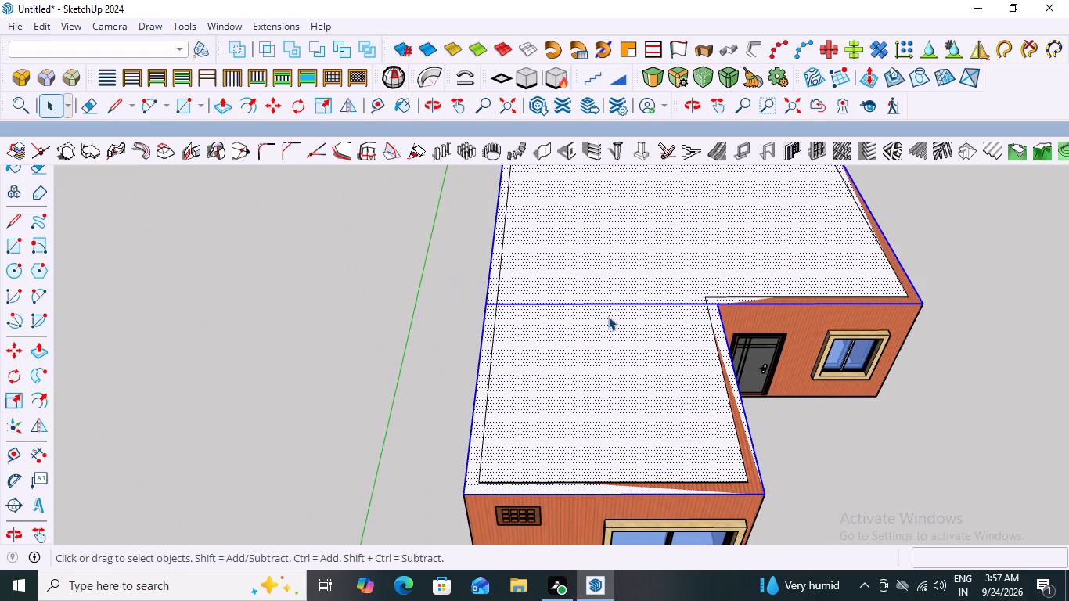
{"action": "left_click", "coordinate": [608, 302]}
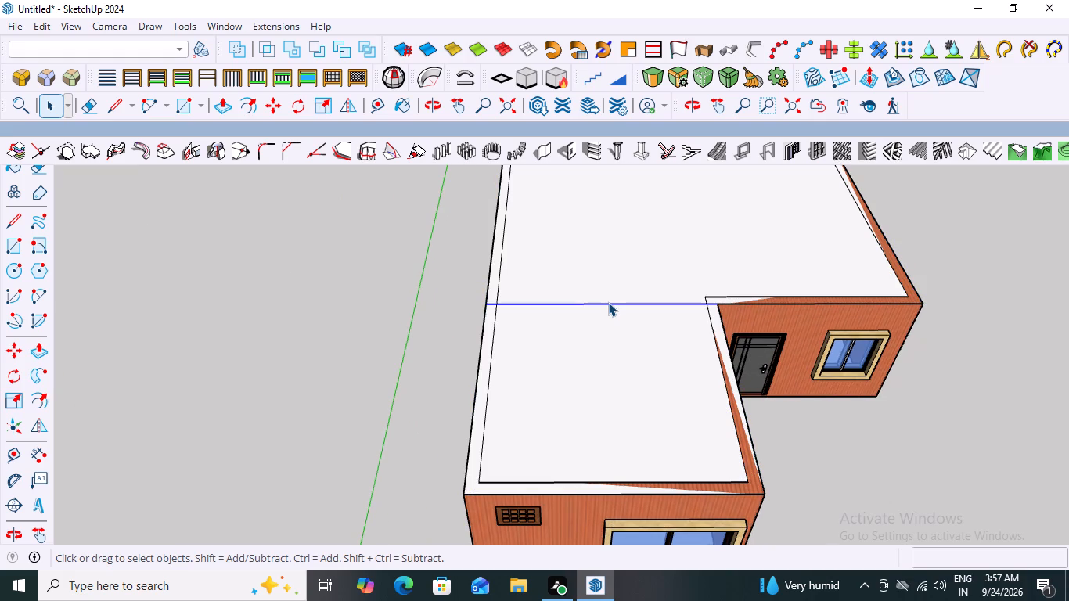
{"action": "key", "text": "Delete"}
Group the L-shaped roof face together with its boundary edges.
{"action": "scroll", "coordinate": [604, 301], "scroll_direction": "down", "scroll_amount": 6}
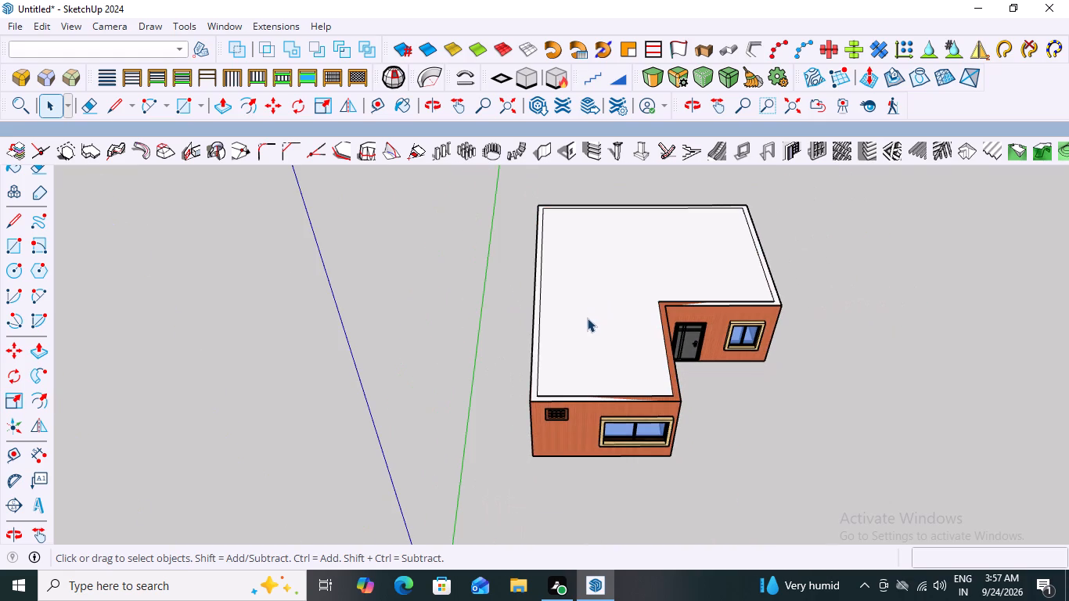
{"action": "double_click", "coordinate": [588, 318]}
{"action": "double_click", "coordinate": [588, 318]}
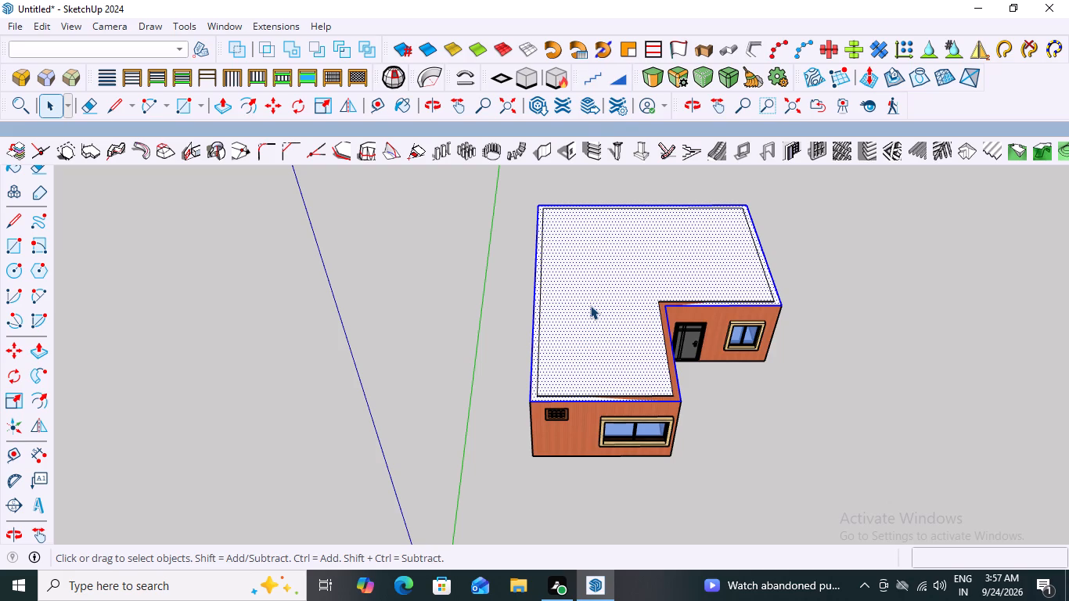
{"action": "right_click", "coordinate": [590, 305]}
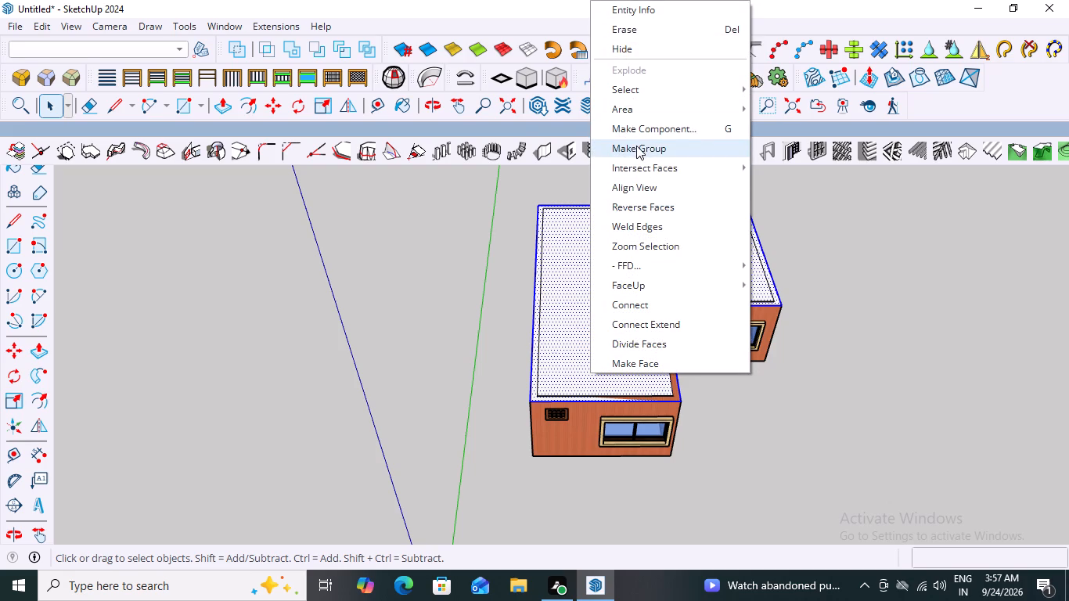
{"action": "left_click", "coordinate": [636, 146]}
{"action": "left_click", "coordinate": [605, 286]}
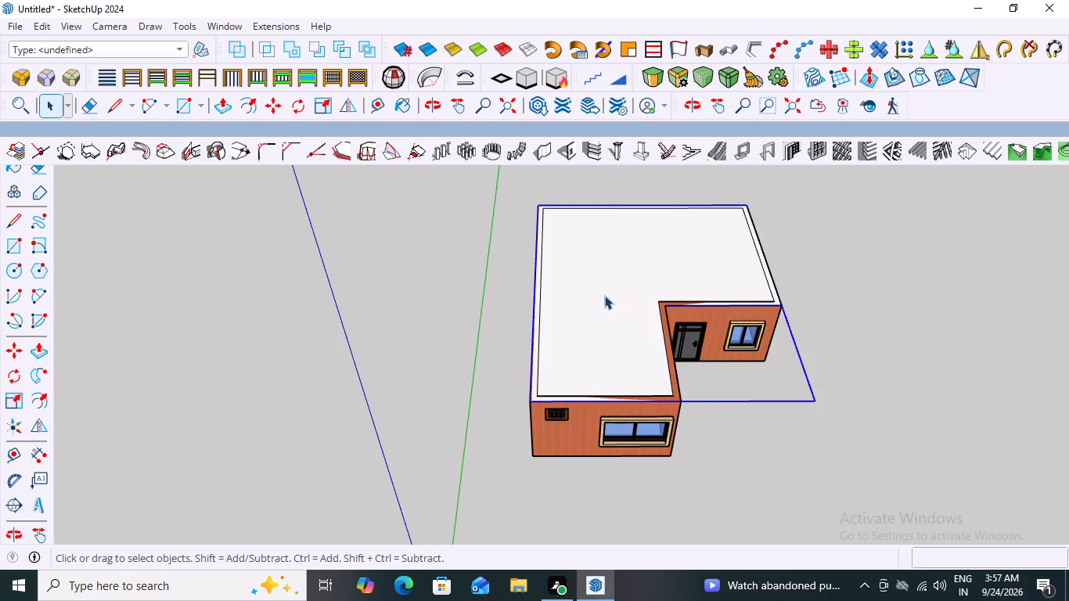
Open the roof group and pull its L-shaped face upward with Push/Pull to give the roof slab thickness.
{"action": "middle_click_drag", "start_coordinate": [636, 400], "coordinate": [546, 431]}
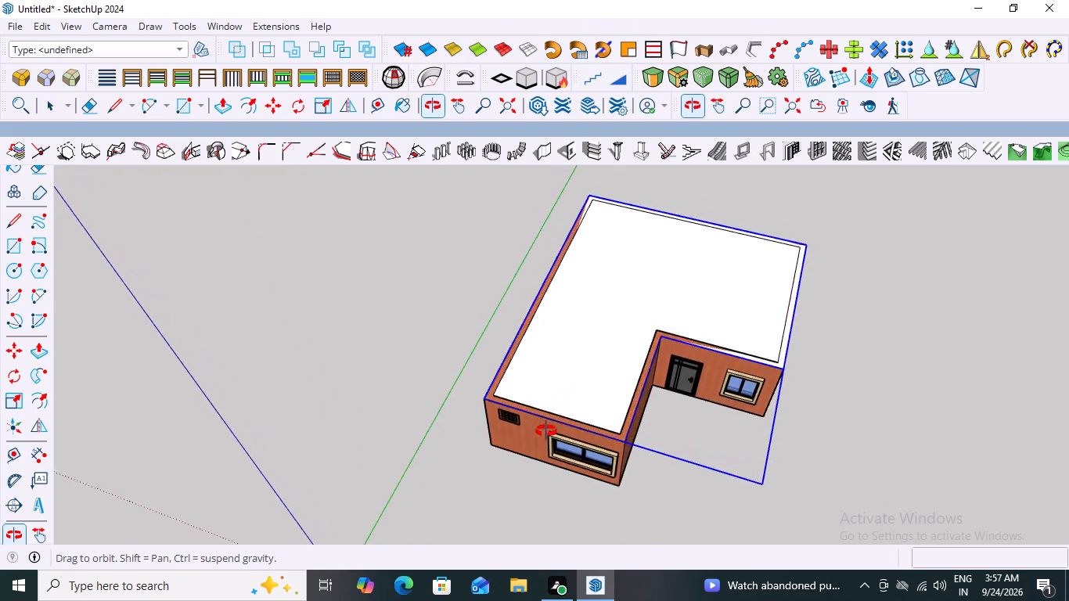
{"action": "middle_click_drag", "start_coordinate": [546, 431], "coordinate": [715, 428]}
{"action": "triple_click", "coordinate": [641, 317]}
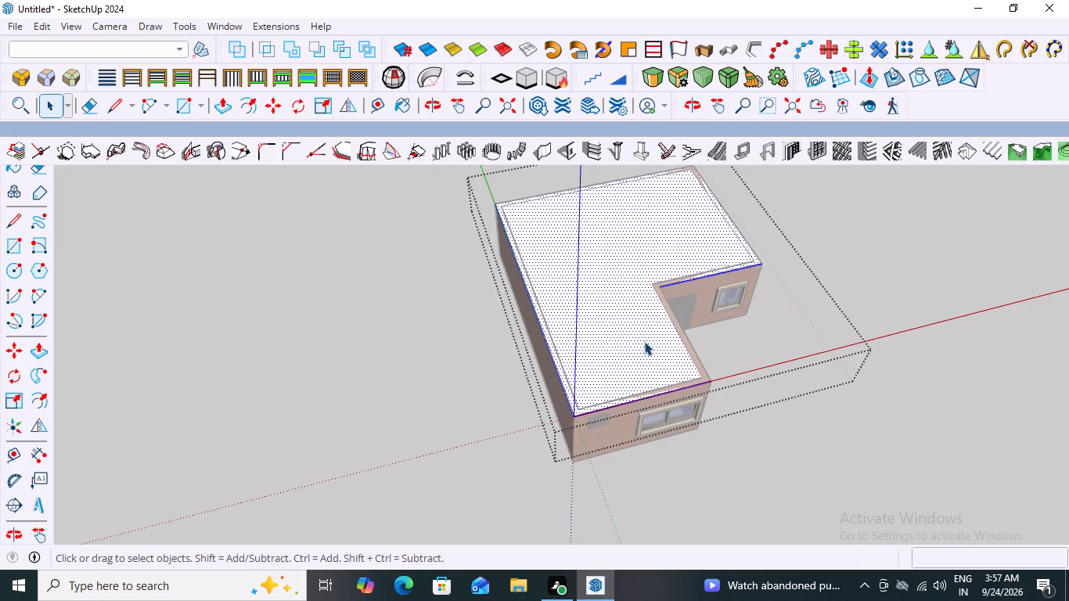
{"action": "key", "text": "p"}
{"action": "left_click", "coordinate": [644, 337]}
{"action": "middle_click_drag", "start_coordinate": [624, 332], "coordinate": [568, 273]}
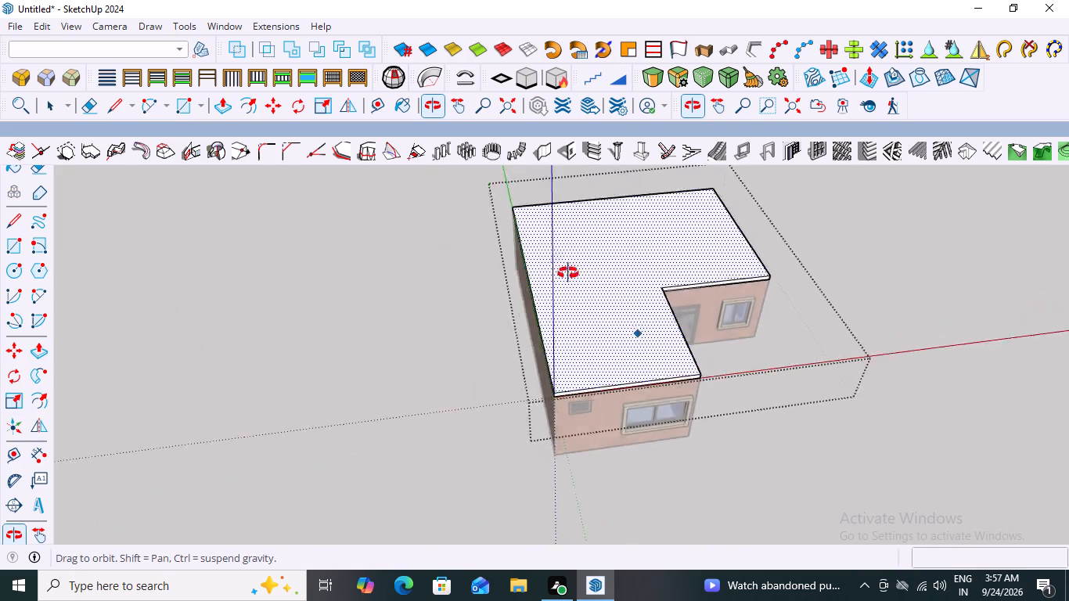
{"action": "middle_click_drag", "start_coordinate": [568, 273], "coordinate": [535, 198]}
{"action": "scroll", "coordinate": [623, 306], "scroll_direction": "up", "scroll_amount": 1}
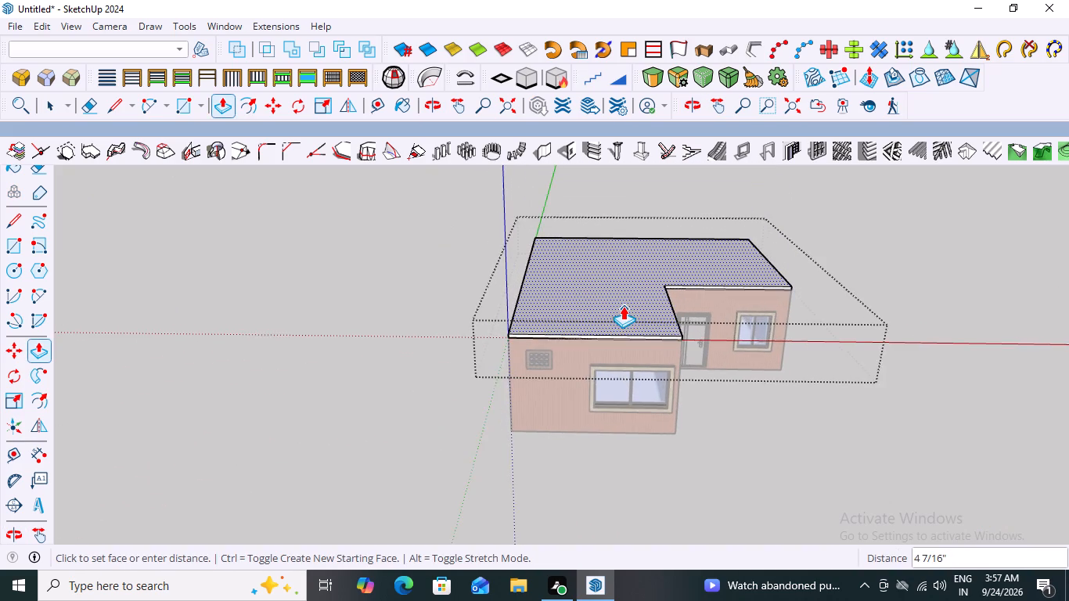
{"action": "scroll", "coordinate": [623, 306], "scroll_direction": "up", "scroll_amount": 2}
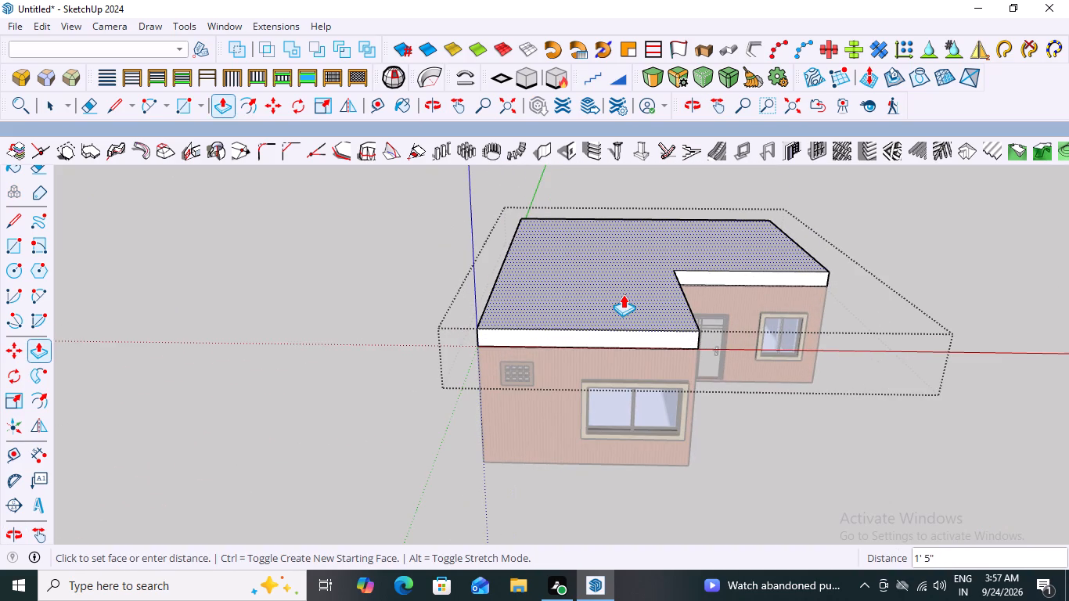
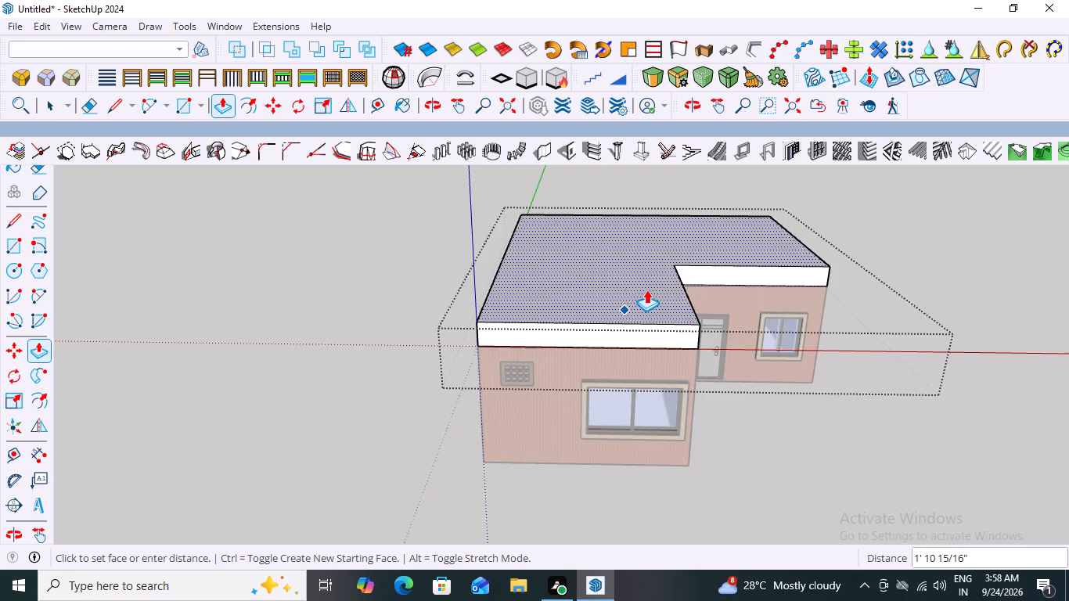
Set the thickness of the L-shaped roof slab to 6" with Push/Pull and leave its group.
{"action": "key", "text": "6"}
{"action": "key", "text": "shift+quotedbl"}
{"action": "key", "text": "Return"}
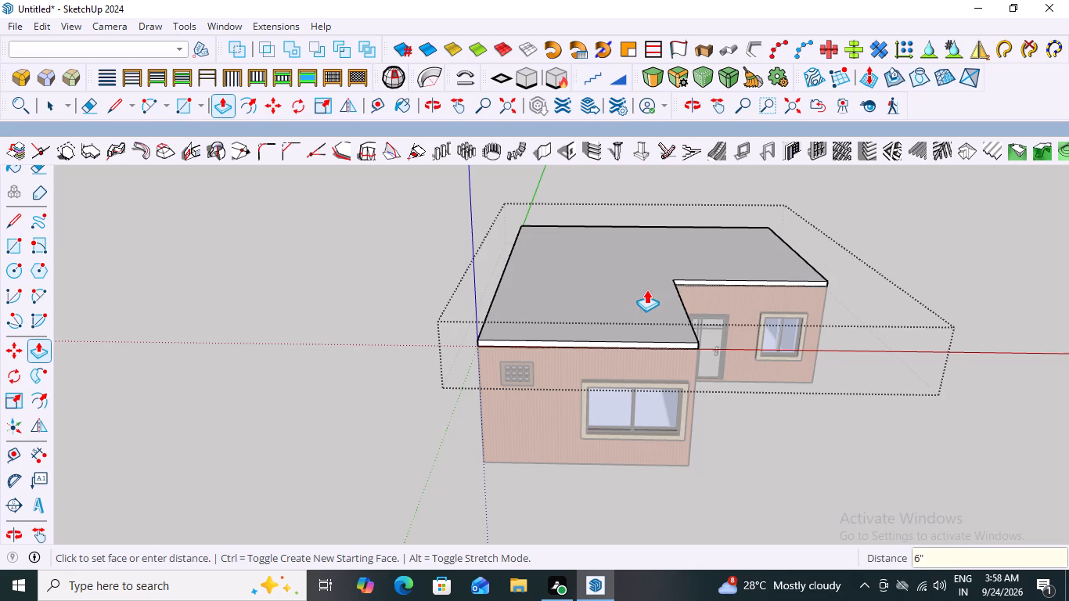
{"action": "key", "text": "space"}
{"action": "left_click", "coordinate": [944, 232]}
{"action": "left_click", "coordinate": [573, 293]}
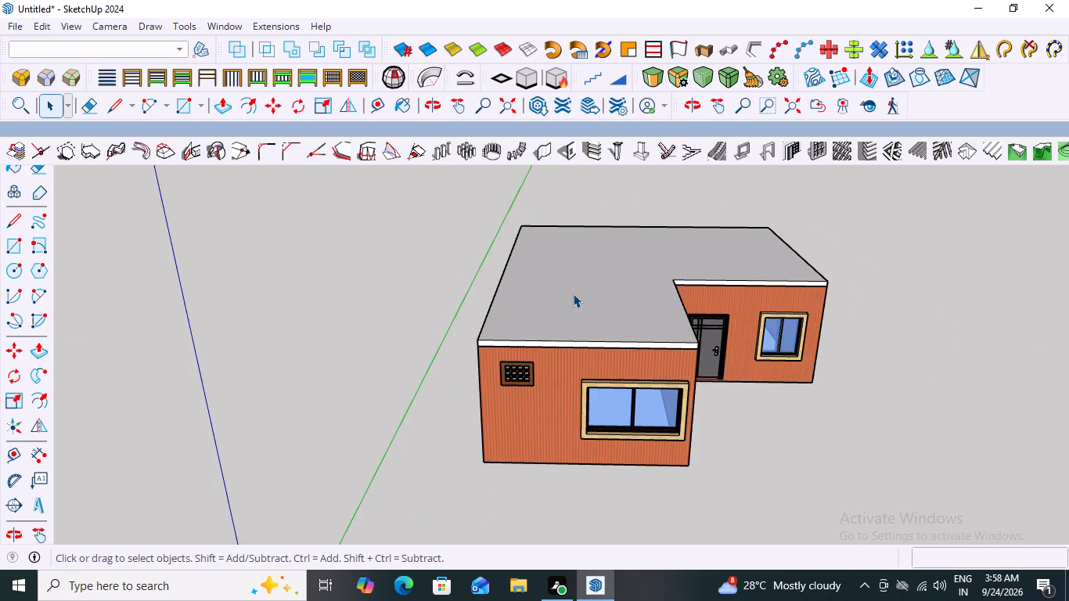
{"action": "left_click", "coordinate": [1051, 205]}
{"action": "left_click", "coordinate": [936, 227]}
Push/Pull the roof slab's front edge face, above the large window, outward 6' as an overhang.
{"action": "middle_click_drag", "start_coordinate": [812, 322], "coordinate": [833, 308]}
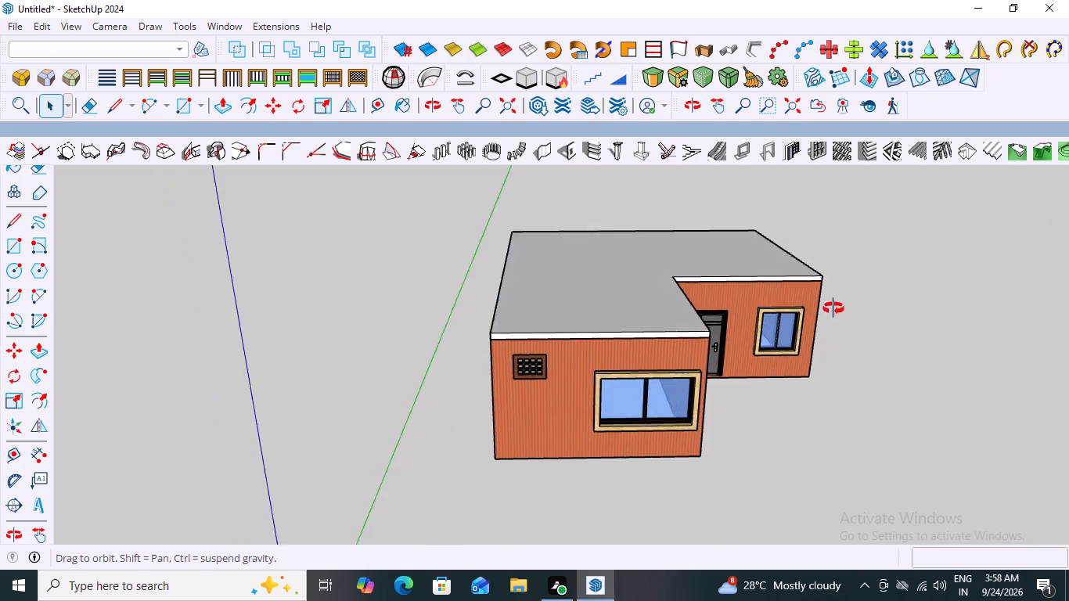
{"action": "middle_click_drag", "start_coordinate": [833, 308], "coordinate": [787, 290]}
{"action": "scroll", "coordinate": [784, 340], "scroll_direction": "up", "scroll_amount": 2}
{"action": "middle_click_drag", "start_coordinate": [795, 344], "coordinate": [796, 344]}
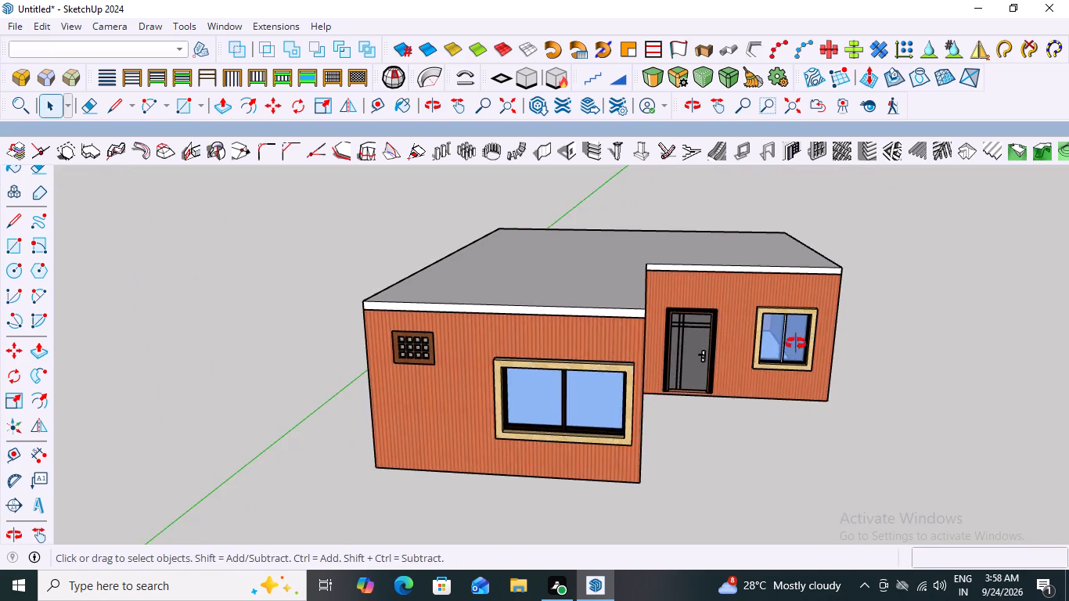
{"action": "middle_click_drag", "start_coordinate": [796, 344], "coordinate": [823, 348]}
{"action": "scroll", "coordinate": [824, 347], "scroll_direction": "up", "scroll_amount": 1}
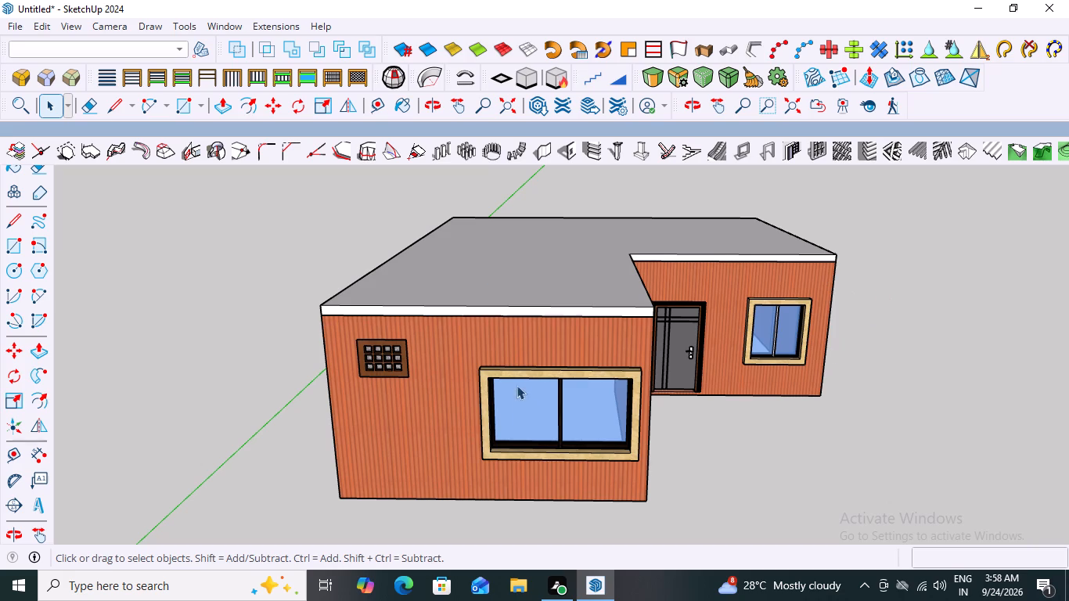
{"action": "left_click", "coordinate": [549, 311]}
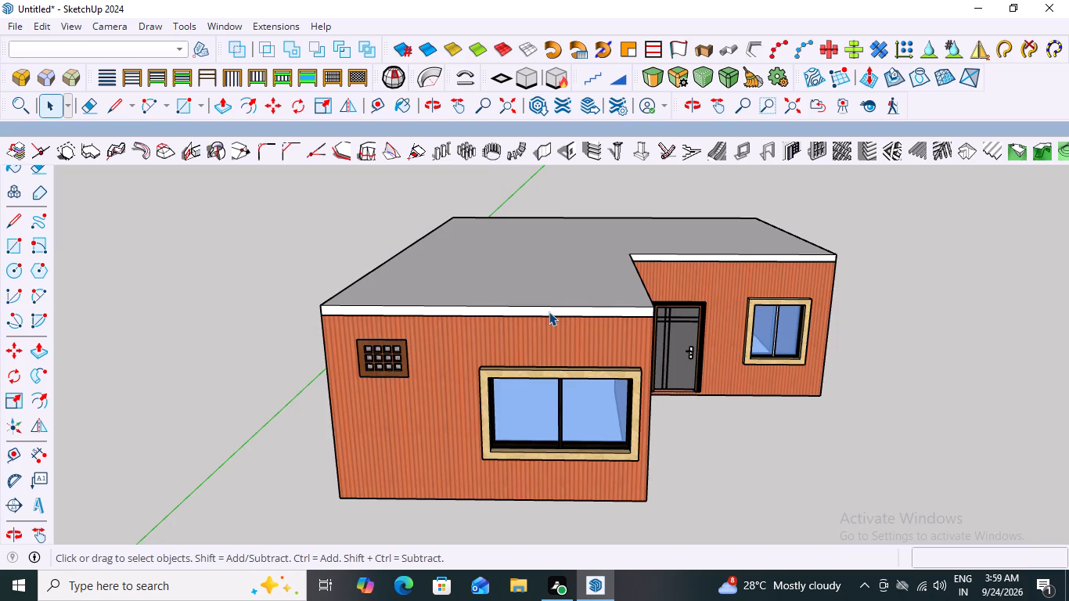
{"action": "left_click", "coordinate": [549, 311]}
{"action": "left_click", "coordinate": [549, 311]}
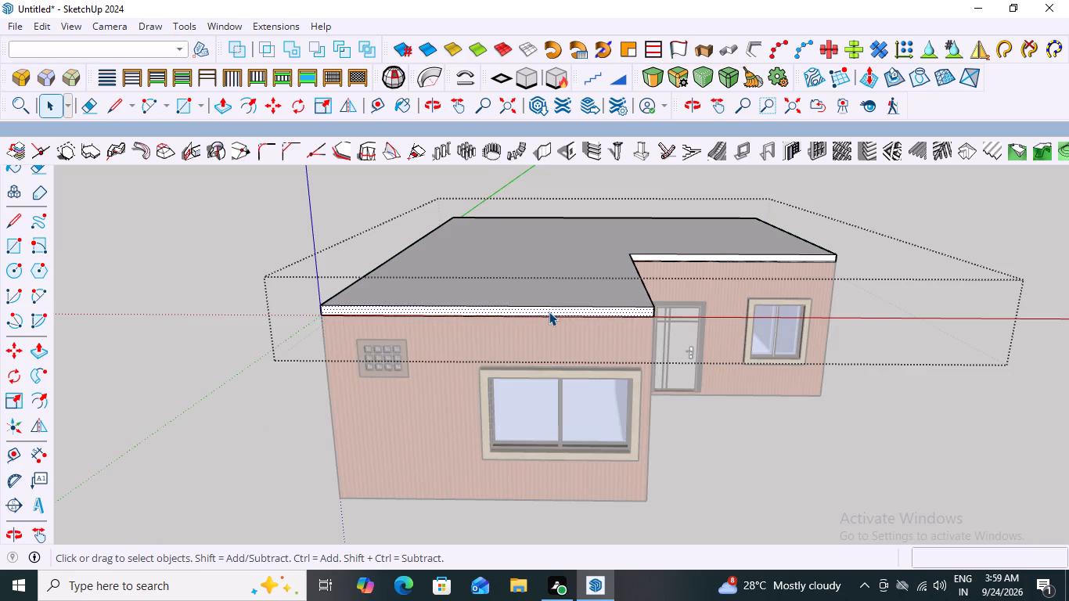
{"action": "key", "text": "p"}
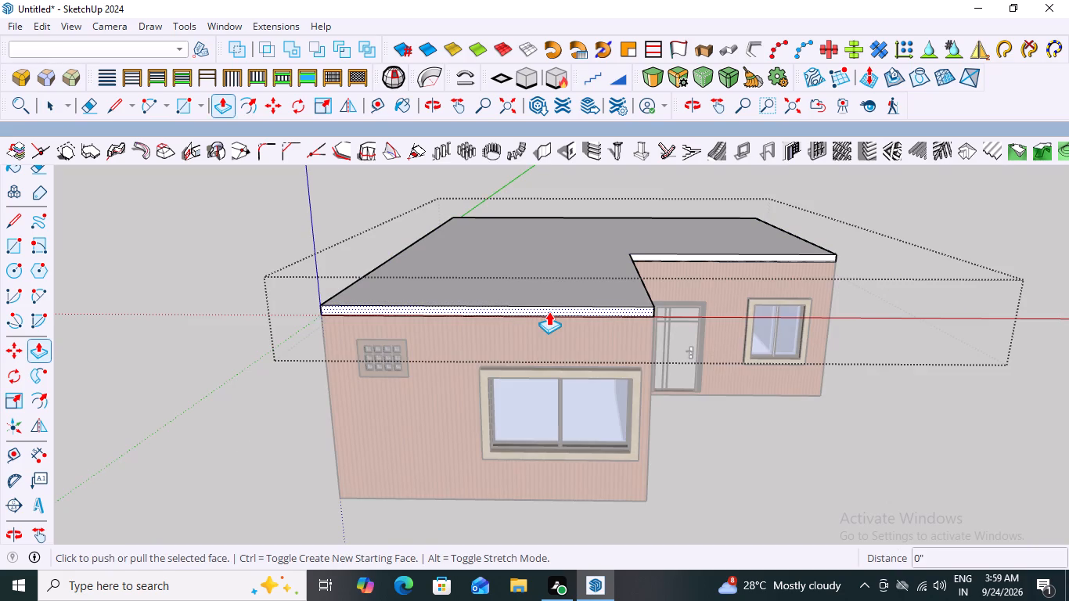
{"action": "left_click", "coordinate": [548, 304]}
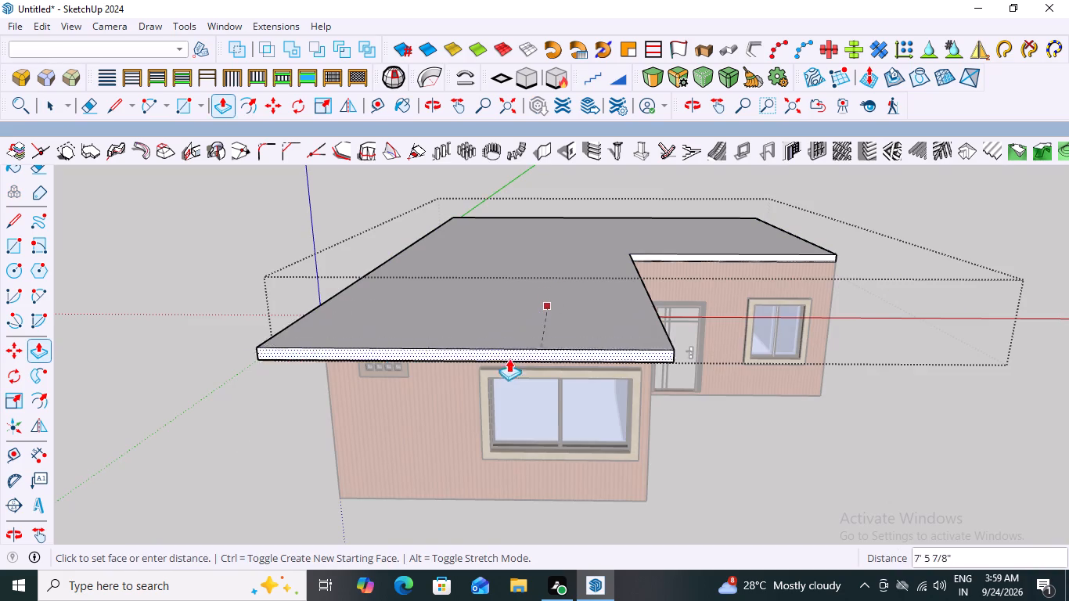
{"action": "middle_click_drag", "start_coordinate": [524, 345], "coordinate": [549, 332]}
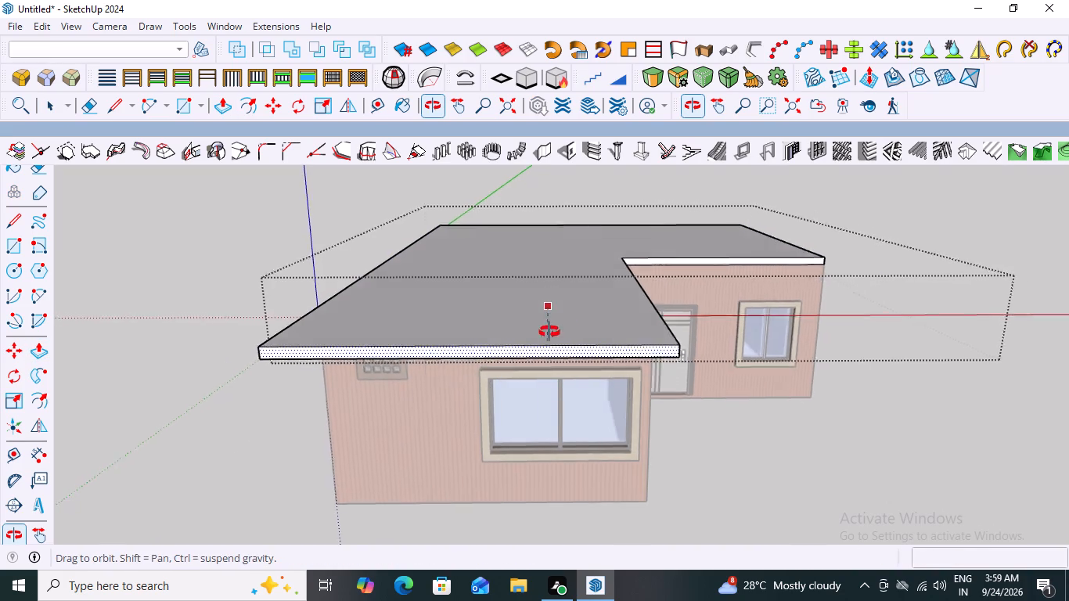
{"action": "middle_click_drag", "start_coordinate": [549, 332], "coordinate": [628, 347]}
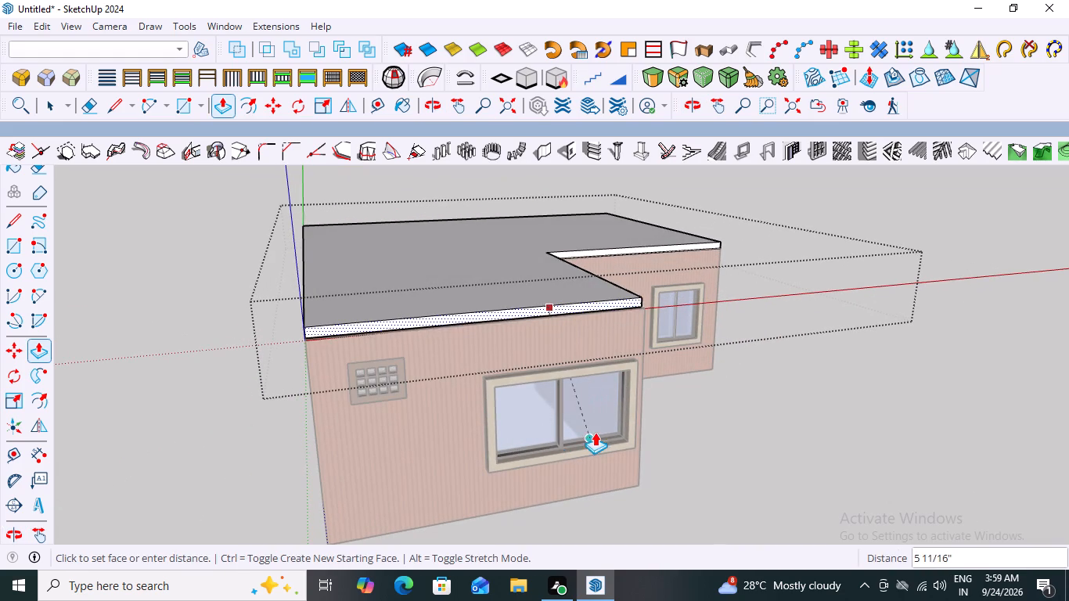
{"action": "scroll", "coordinate": [682, 486], "scroll_direction": "down", "scroll_amount": 5}
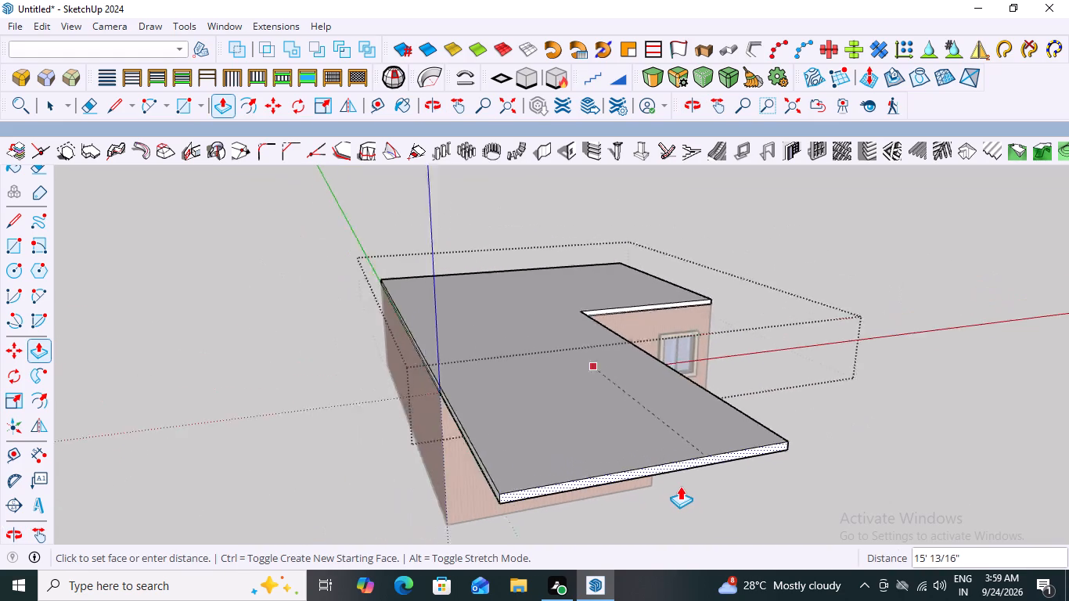
{"action": "scroll", "coordinate": [680, 486], "scroll_direction": "down", "scroll_amount": 6}
{"action": "middle_click_drag", "start_coordinate": [680, 486], "coordinate": [422, 391]}
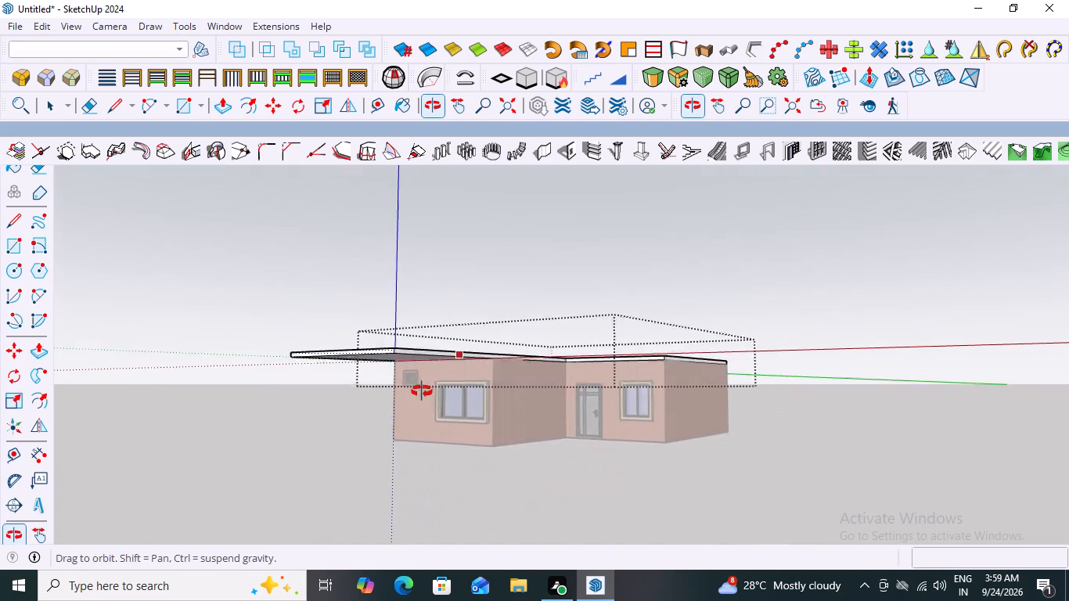
{"action": "middle_click_drag", "start_coordinate": [422, 391], "coordinate": [463, 428]}
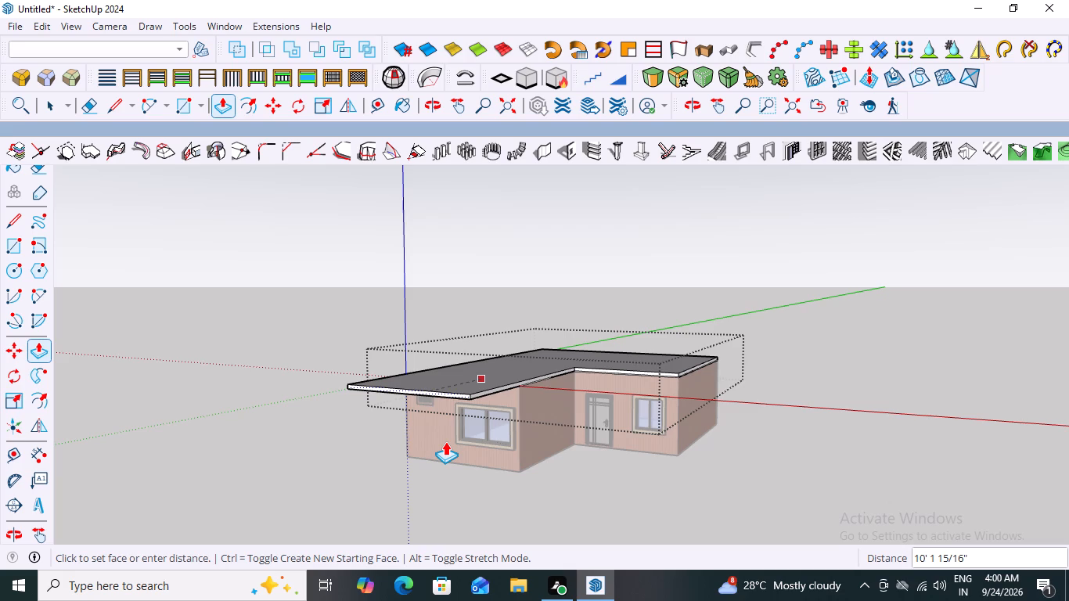
{"action": "type", "text": "6'"}
{"action": "key", "text": "Return"}
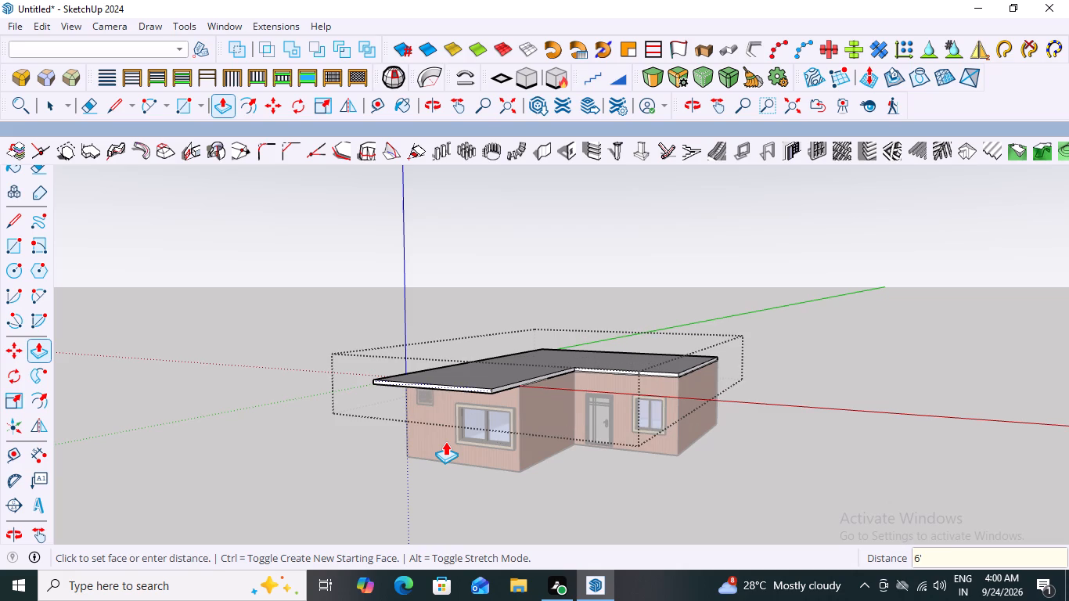
{"action": "key", "text": "space"}
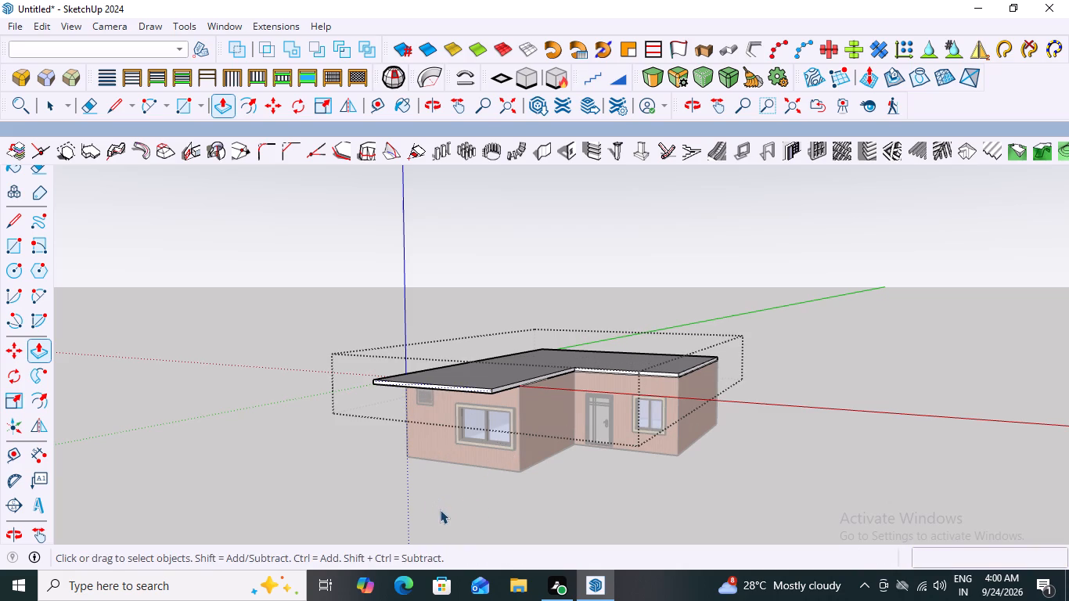
{"action": "left_click", "coordinate": [474, 487]}
Extend the front roof overhang above the large window by a further 4' with Push/Pull.
{"action": "middle_click_drag", "start_coordinate": [520, 506], "coordinate": [531, 513]}
{"action": "middle_click_drag", "start_coordinate": [546, 520], "coordinate": [796, 563]}
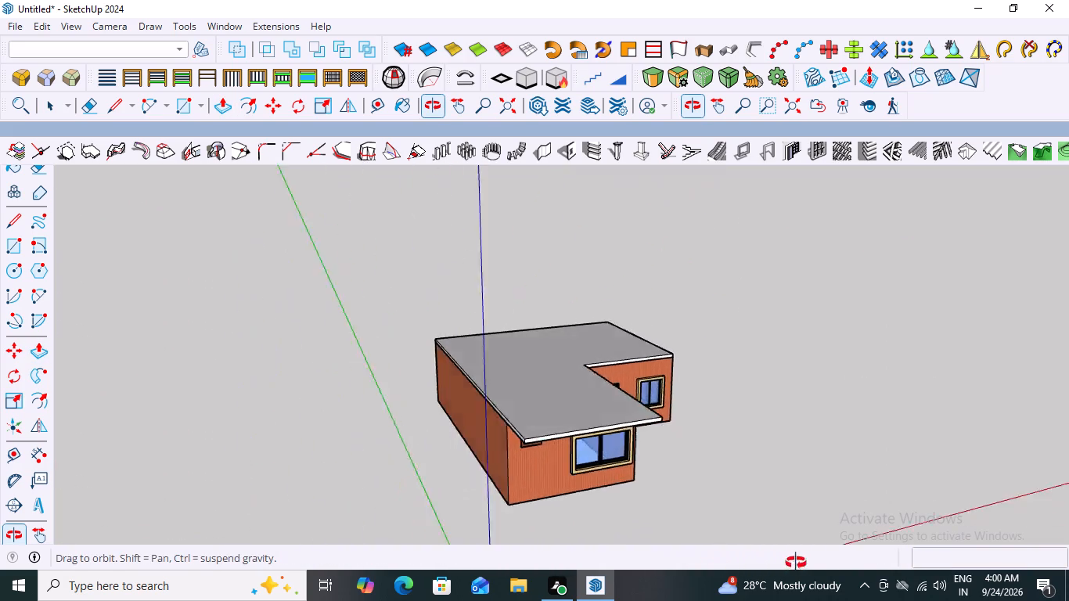
{"action": "middle_click_drag", "start_coordinate": [796, 563], "coordinate": [629, 532]}
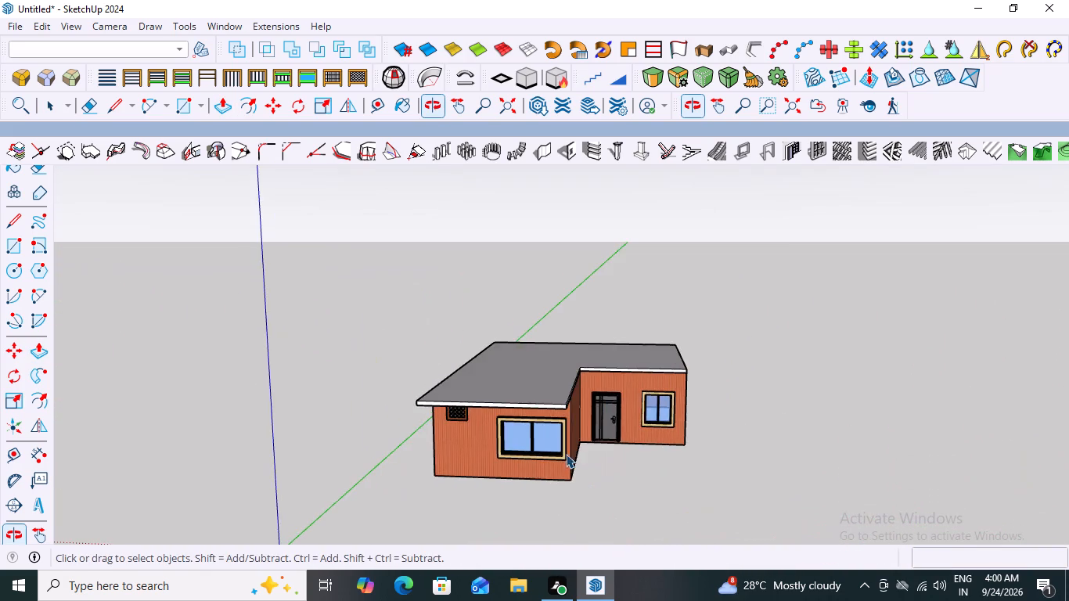
{"action": "scroll", "coordinate": [556, 434], "scroll_direction": "up", "scroll_amount": 5}
{"action": "middle_click", "coordinate": [525, 391]}
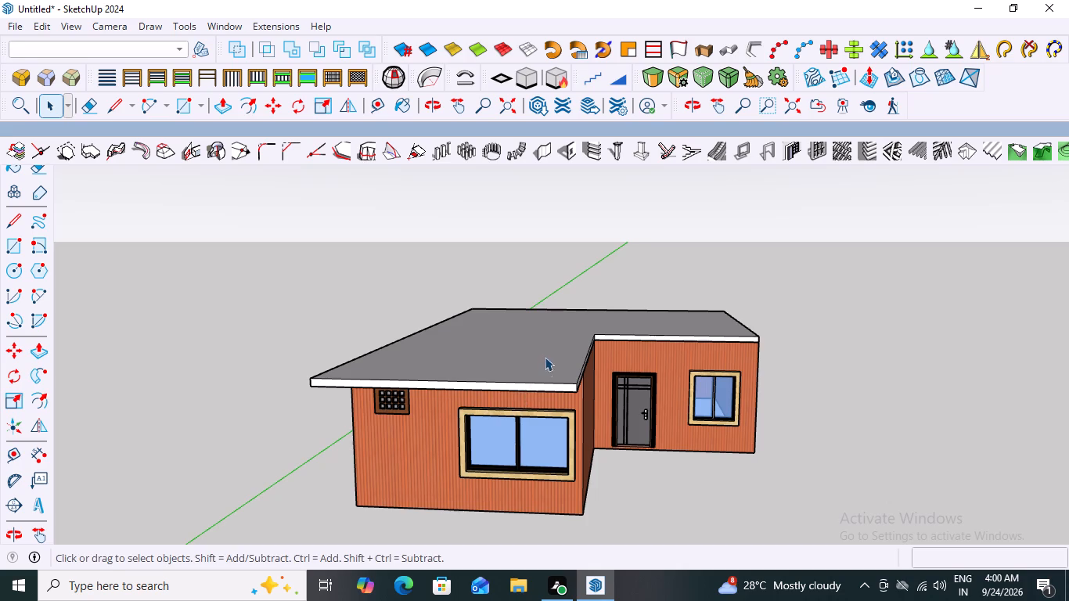
{"action": "left_click", "coordinate": [545, 356]}
{"action": "scroll", "coordinate": [498, 409], "scroll_direction": "up", "scroll_amount": 3}
{"action": "left_click", "coordinate": [538, 378]}
{"action": "double_click", "coordinate": [538, 378]}
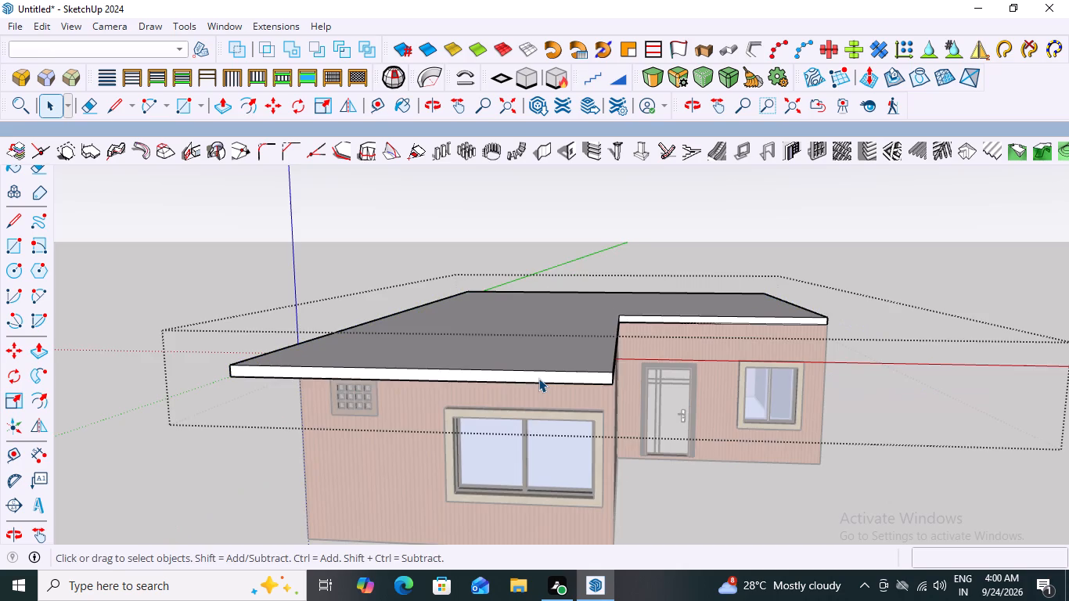
{"action": "double_click", "coordinate": [538, 378]}
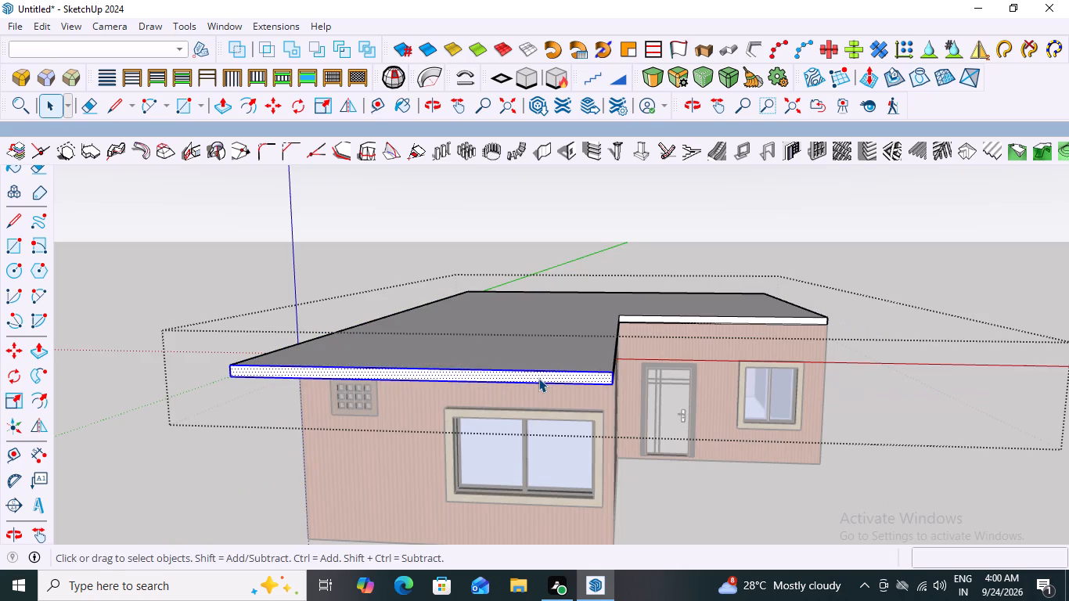
{"action": "key", "text": "p"}
{"action": "left_click", "coordinate": [539, 365]}
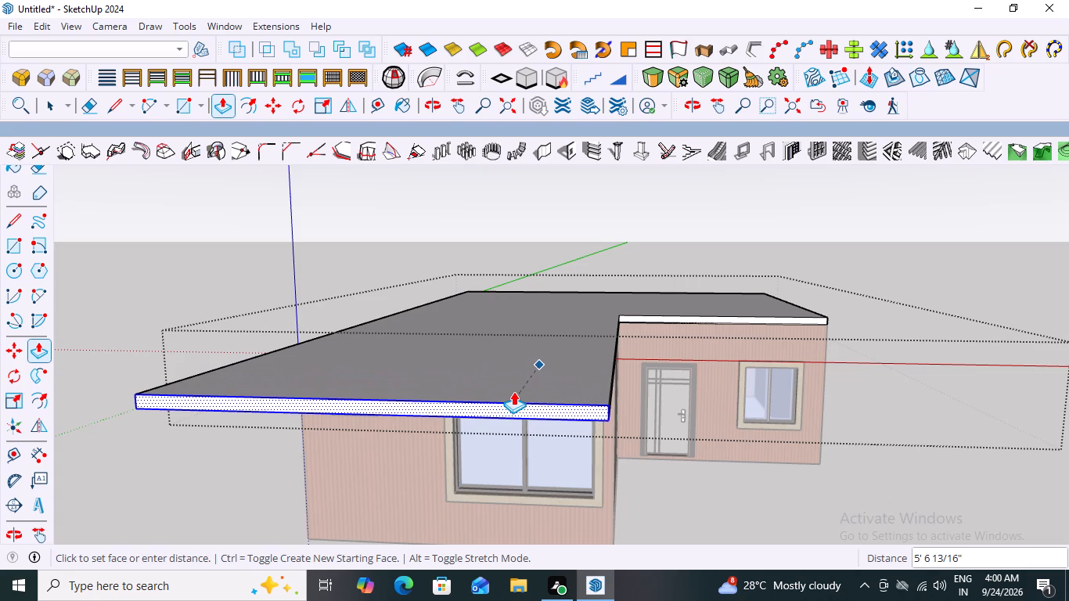
{"action": "type", "text": "4'"}
{"action": "key", "text": "Return"}
{"action": "key", "text": "space"}
{"action": "left_click", "coordinate": [889, 447]}
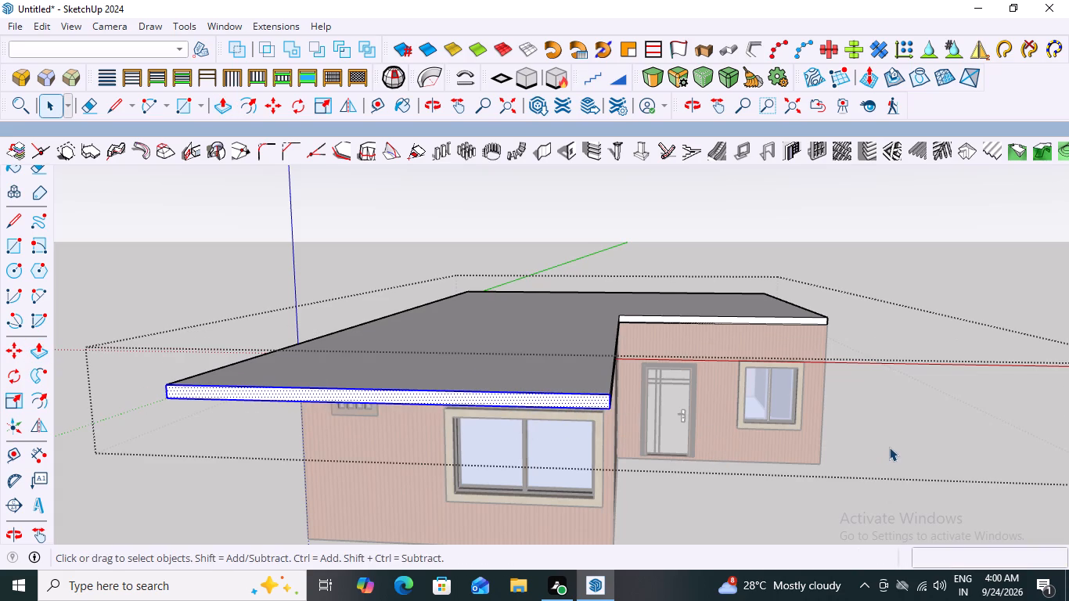
{"action": "middle_click_drag", "start_coordinate": [683, 495], "coordinate": [700, 477]}
{"action": "scroll", "coordinate": [736, 475], "scroll_direction": "down", "scroll_amount": 4}
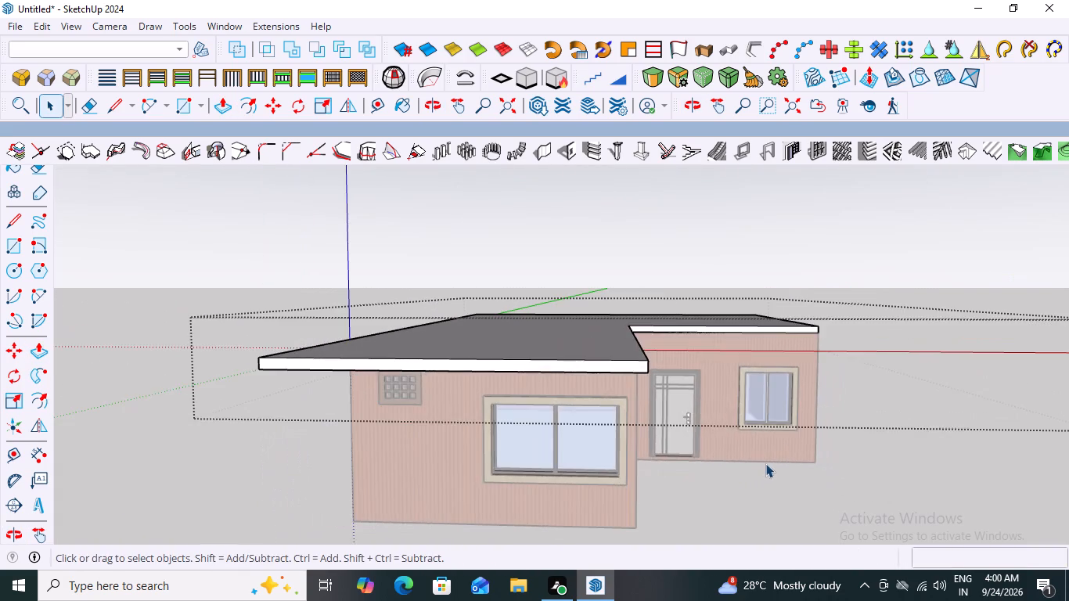
{"action": "scroll", "coordinate": [765, 463], "scroll_direction": "down", "scroll_amount": 4}
{"action": "left_click", "coordinate": [825, 289]}
Examine the extended roof overhang from the side, front and underside of the house.
{"action": "middle_click_drag", "start_coordinate": [617, 428], "coordinate": [486, 427]}
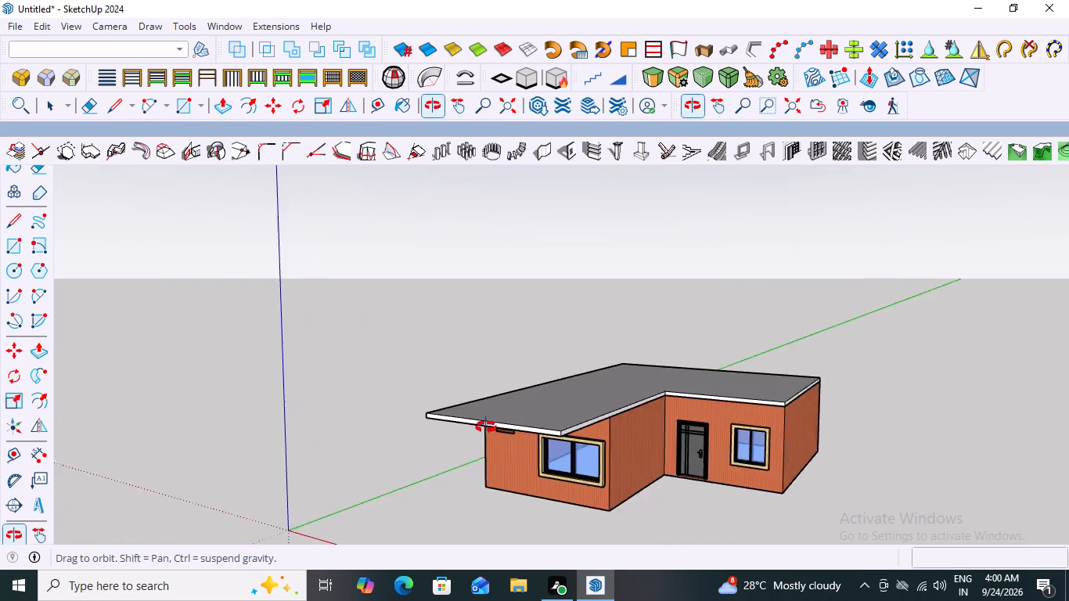
{"action": "middle_click_drag", "start_coordinate": [486, 427], "coordinate": [813, 462]}
{"action": "scroll", "coordinate": [814, 460], "scroll_direction": "up", "scroll_amount": 1}
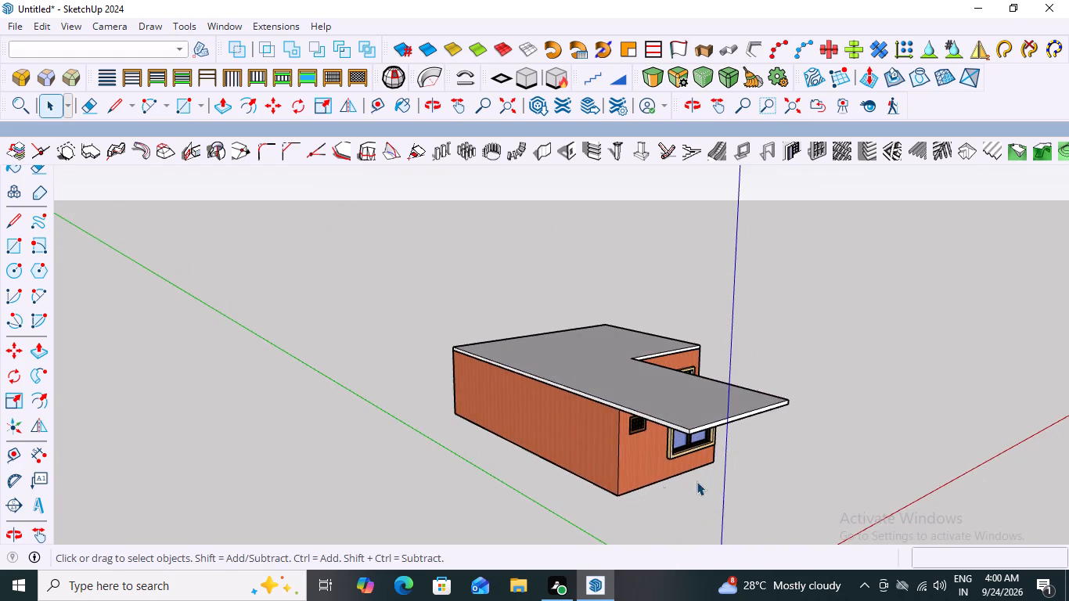
{"action": "scroll", "coordinate": [639, 472], "scroll_direction": "up", "scroll_amount": 6}
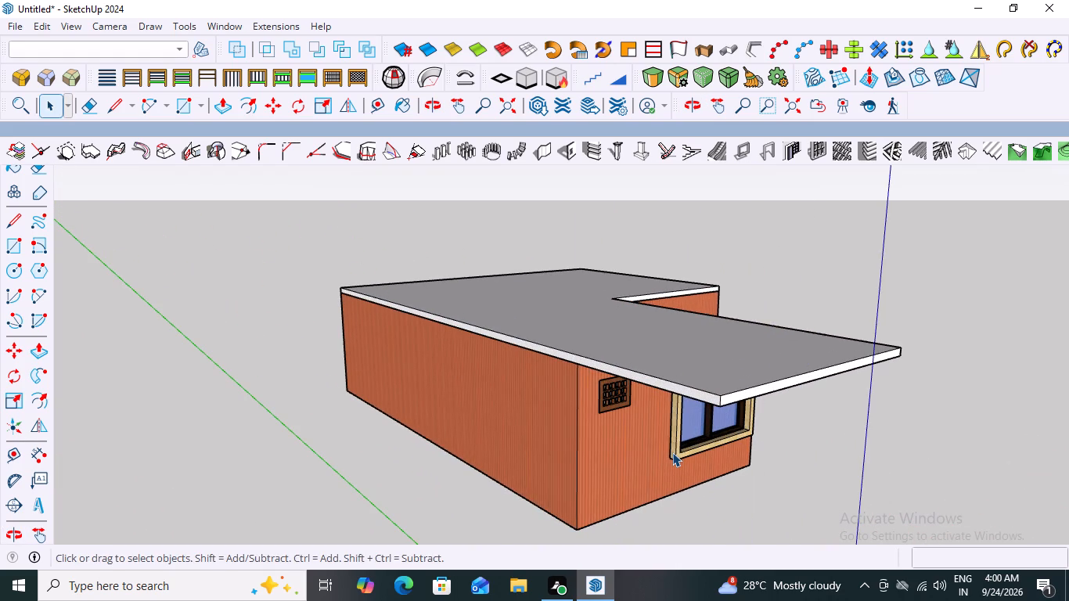
{"action": "scroll", "coordinate": [658, 365], "scroll_direction": "down", "scroll_amount": 12}
{"action": "scroll", "coordinate": [731, 394], "scroll_direction": "down", "scroll_amount": 1}
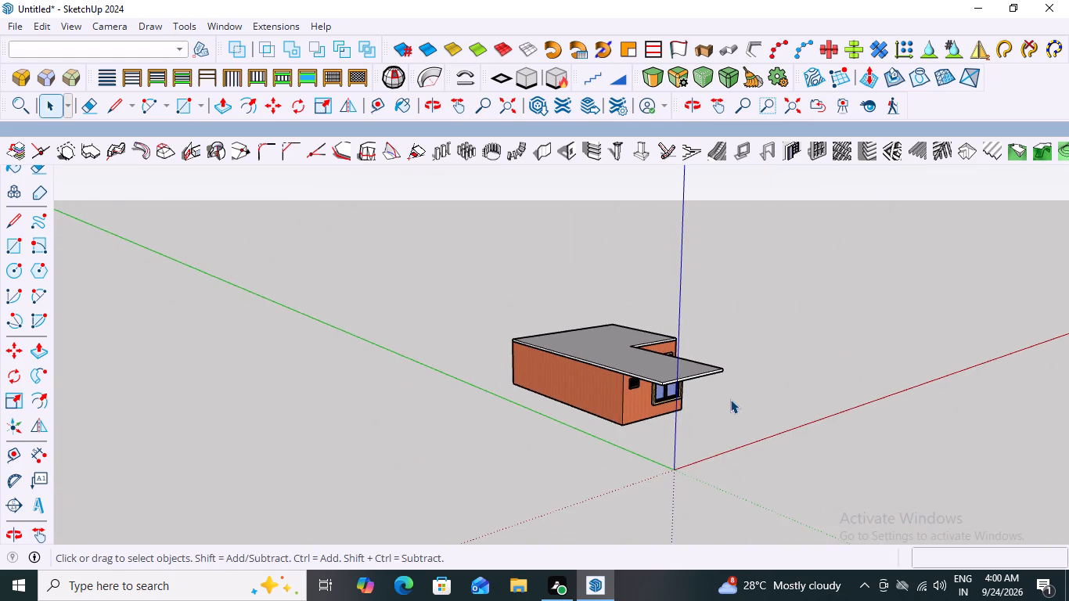
{"action": "middle_click_drag", "start_coordinate": [716, 394], "coordinate": [523, 326]}
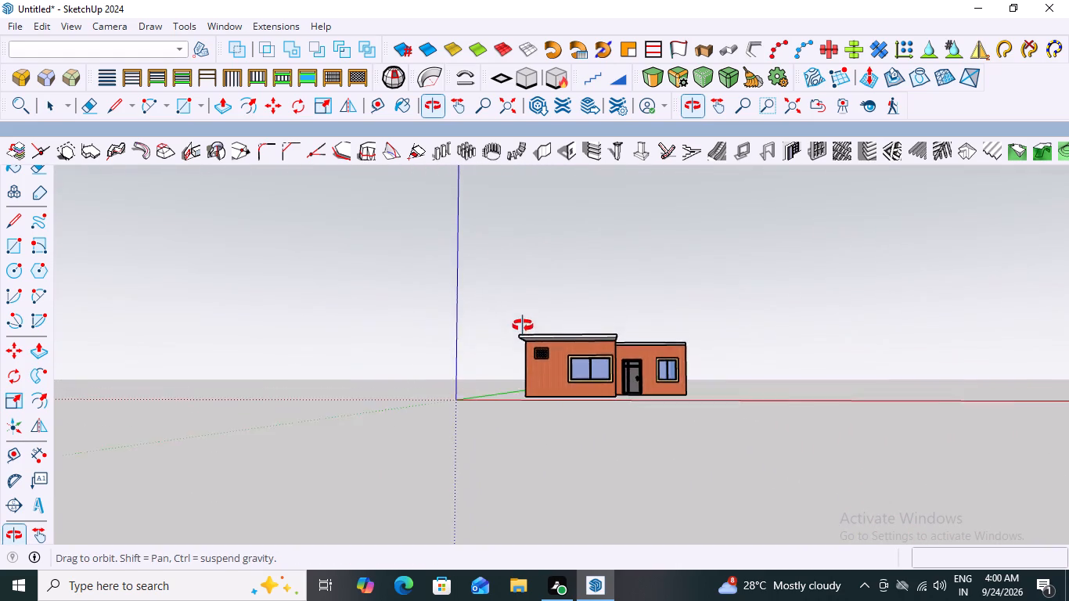
{"action": "middle_click_drag", "start_coordinate": [523, 326], "coordinate": [526, 328]}
{"action": "scroll", "coordinate": [571, 333], "scroll_direction": "up", "scroll_amount": 10}
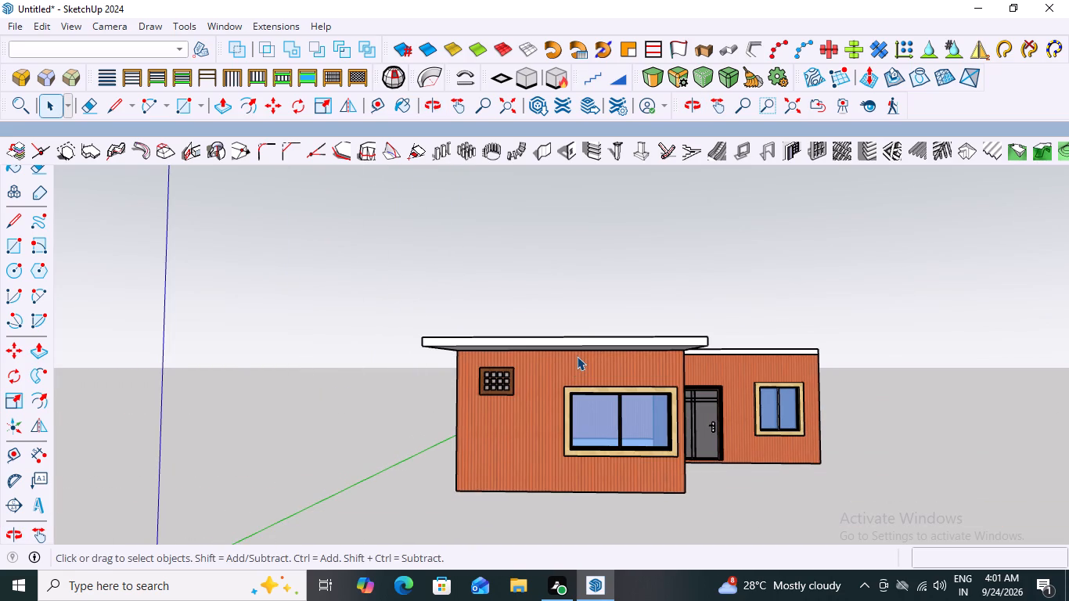
{"action": "middle_click_drag", "start_coordinate": [639, 350], "coordinate": [639, 343]}
{"action": "middle_click_drag", "start_coordinate": [639, 343], "coordinate": [642, 325]}
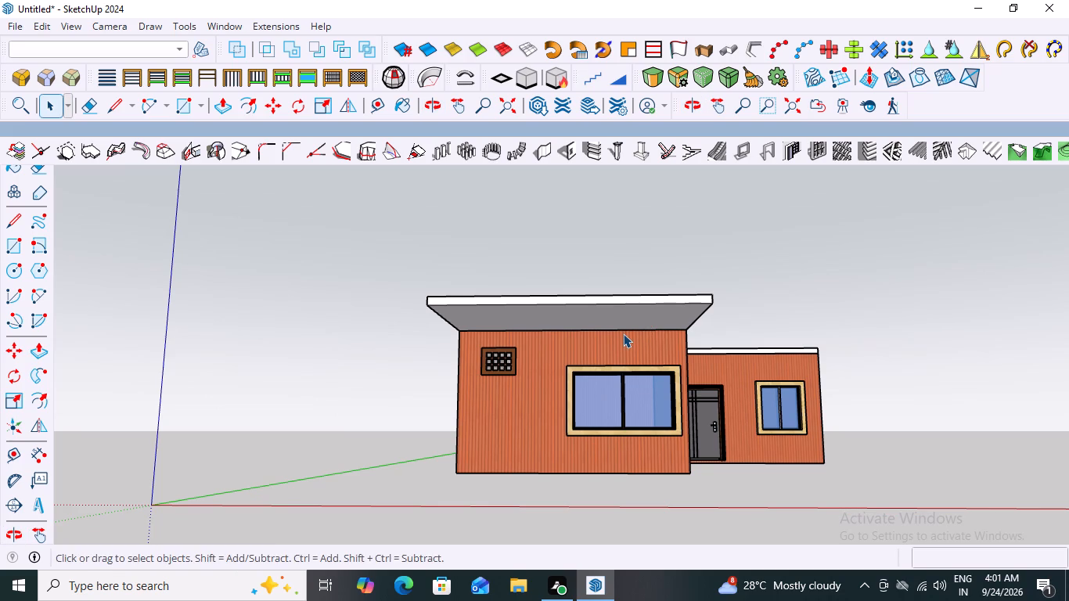
{"action": "middle_click_drag", "start_coordinate": [614, 319], "coordinate": [631, 323]}
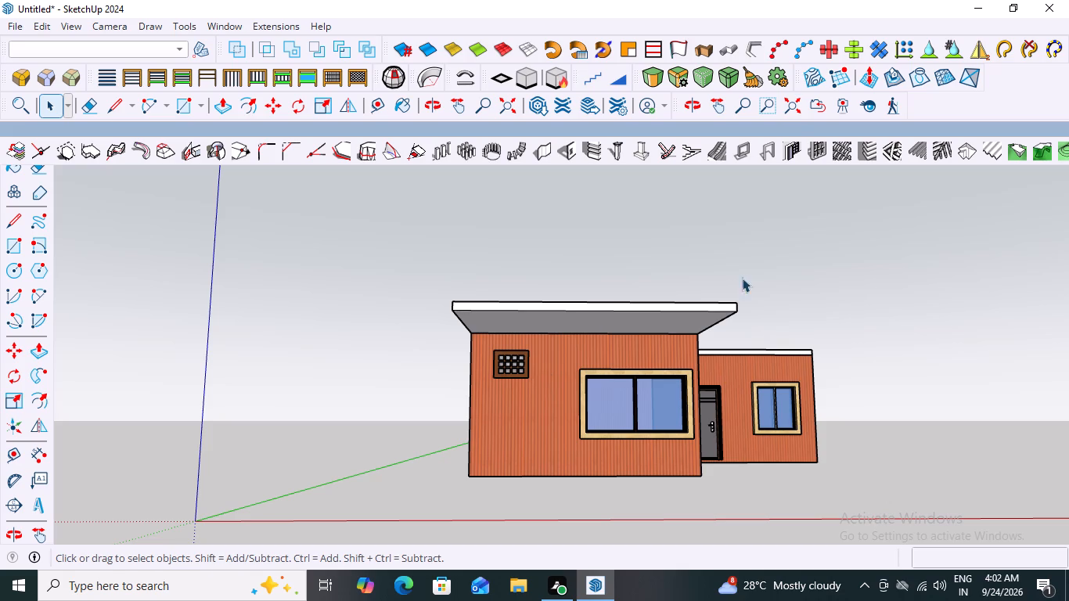
{"action": "scroll", "coordinate": [682, 317], "scroll_direction": "down", "scroll_amount": 4}
{"action": "middle_click_drag", "start_coordinate": [685, 376], "coordinate": [695, 423]}
{"action": "middle_click_drag", "start_coordinate": [684, 383], "coordinate": [673, 367]}
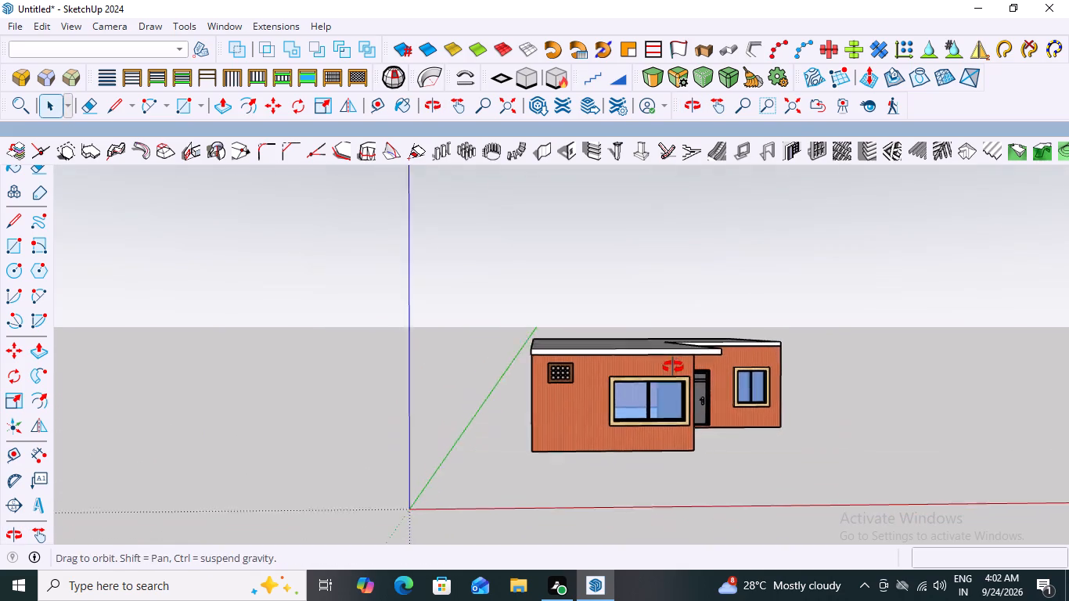
Examine the house and its front roof overhang from the front, above and below.
{"action": "middle_click_drag", "start_coordinate": [673, 367], "coordinate": [669, 362]}
{"action": "scroll", "coordinate": [669, 360], "scroll_direction": "up", "scroll_amount": 6}
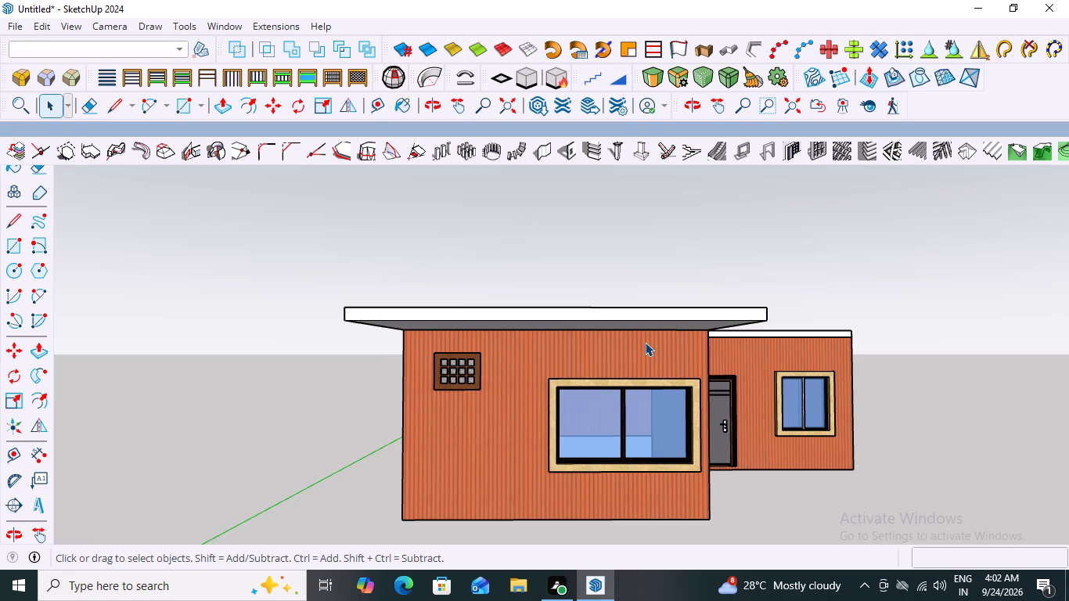
{"action": "scroll", "coordinate": [645, 342], "scroll_direction": "down", "scroll_amount": 1}
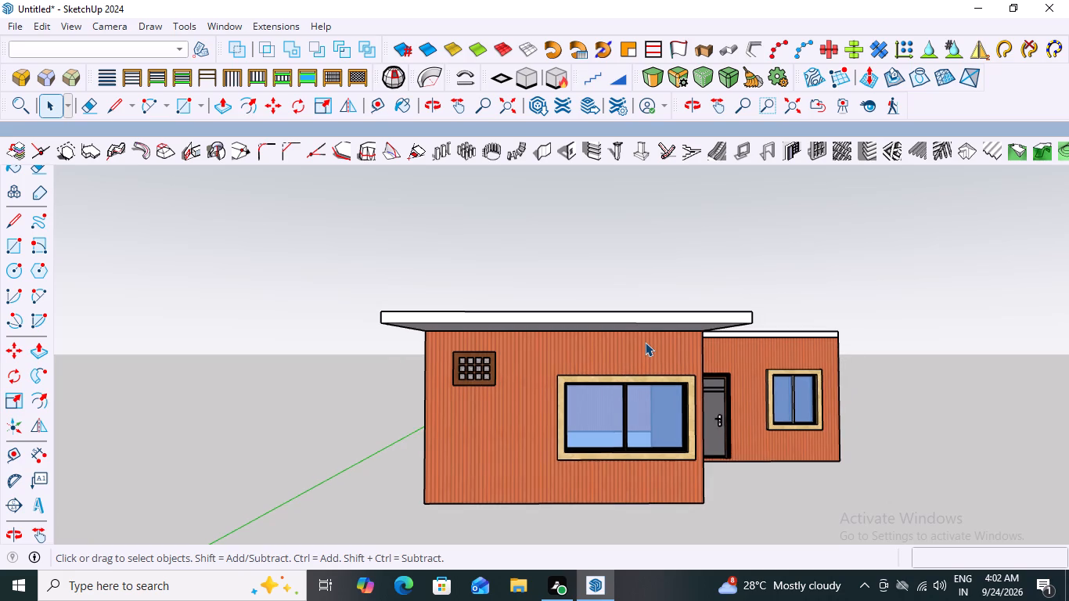
{"action": "scroll", "coordinate": [630, 359], "scroll_direction": "down", "scroll_amount": 5}
{"action": "middle_click_drag", "start_coordinate": [624, 371], "coordinate": [621, 400]}
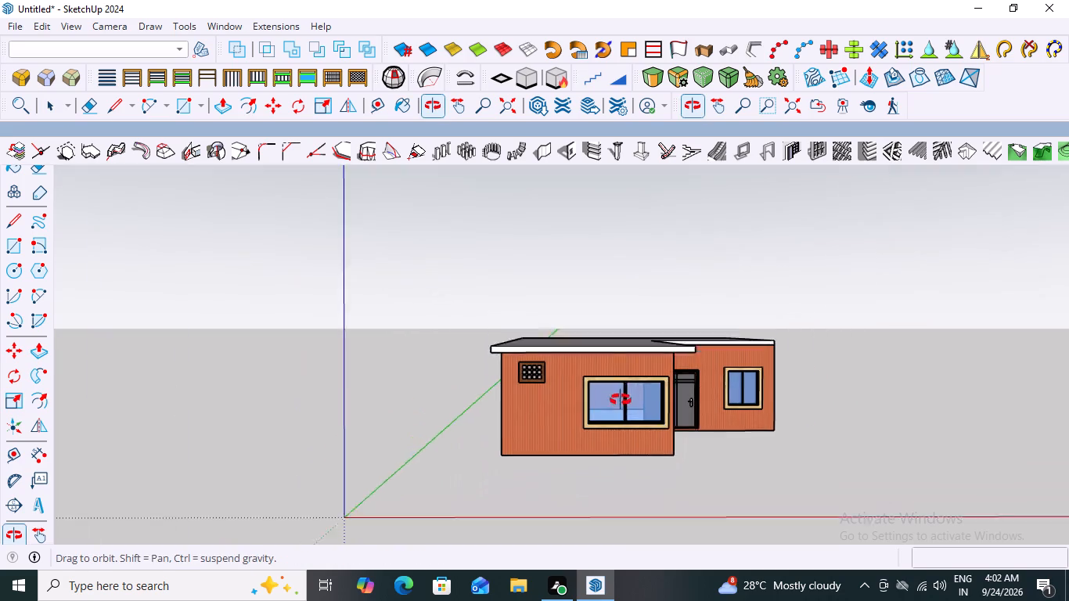
{"action": "middle_click_drag", "start_coordinate": [621, 400], "coordinate": [620, 432]}
{"action": "scroll", "coordinate": [641, 425], "scroll_direction": "up", "scroll_amount": 6}
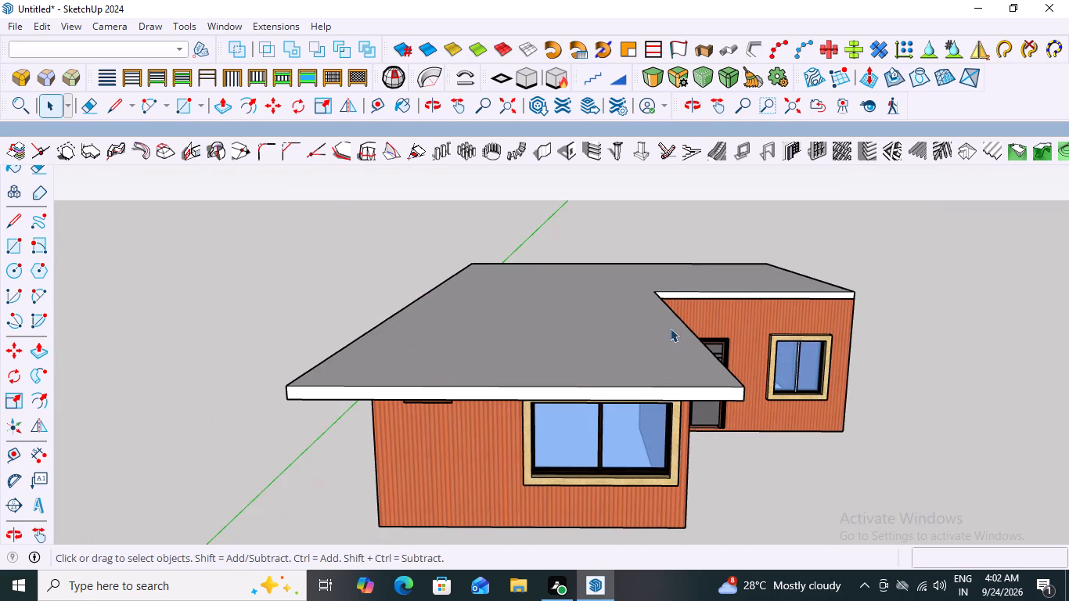
{"action": "scroll", "coordinate": [671, 335], "scroll_direction": "down", "scroll_amount": 7}
{"action": "middle_click_drag", "start_coordinate": [625, 387], "coordinate": [634, 338]}
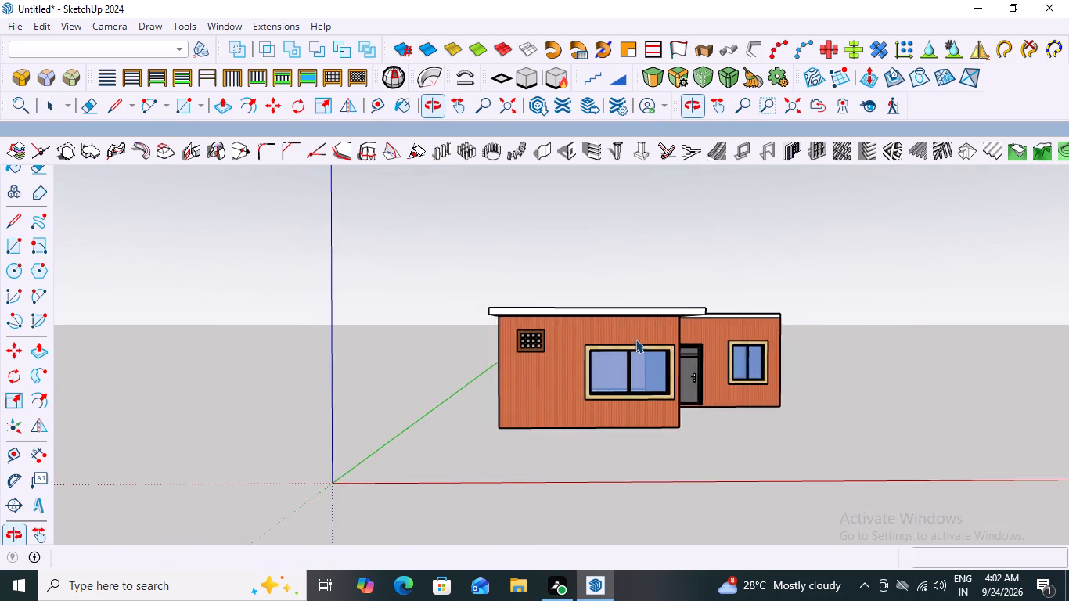
{"action": "scroll", "coordinate": [617, 313], "scroll_direction": "up", "scroll_amount": 3}
{"action": "middle_click_drag", "start_coordinate": [611, 312], "coordinate": [622, 273]}
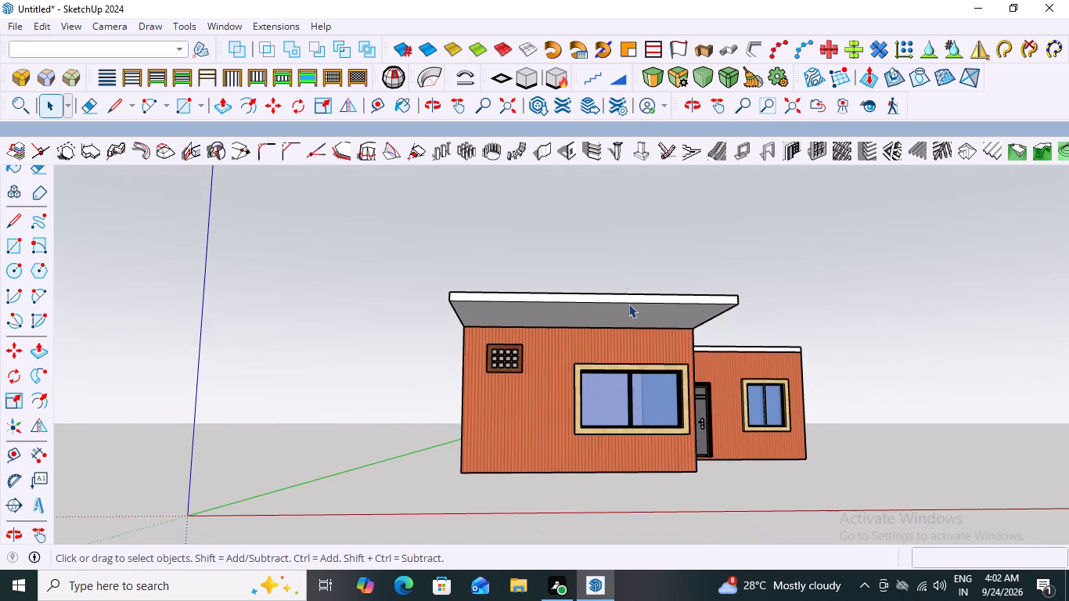
{"action": "scroll", "coordinate": [628, 304], "scroll_direction": "up", "scroll_amount": 2}
{"action": "middle_click_drag", "start_coordinate": [557, 294], "coordinate": [580, 239]}
{"action": "scroll", "coordinate": [558, 291], "scroll_direction": "up", "scroll_amount": 1}
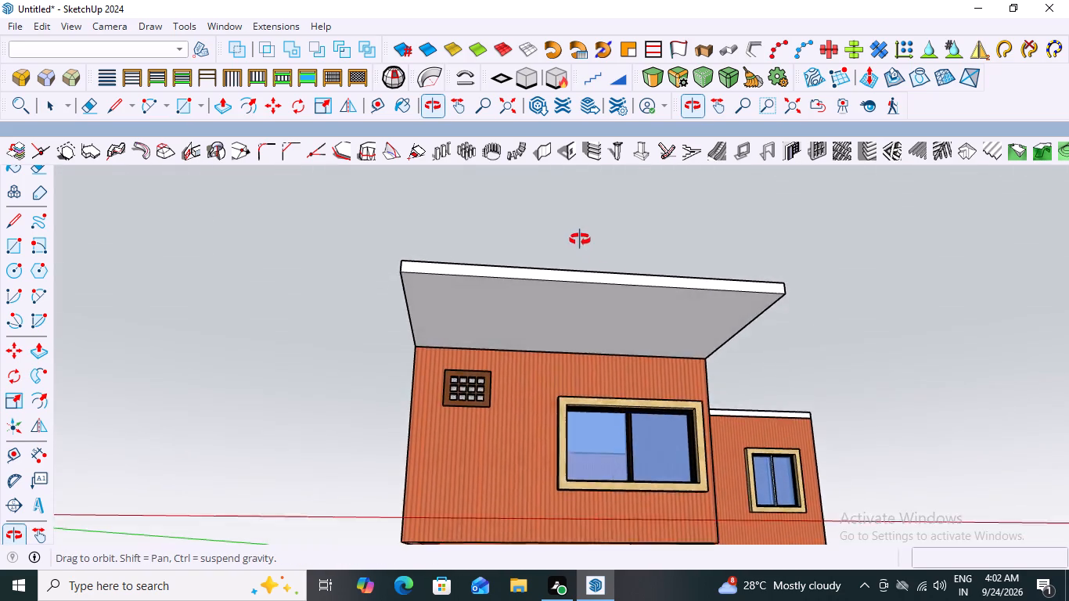
{"action": "middle_click_drag", "start_coordinate": [580, 239], "coordinate": [541, 207]}
{"action": "scroll", "coordinate": [423, 290], "scroll_direction": "up", "scroll_amount": 2}
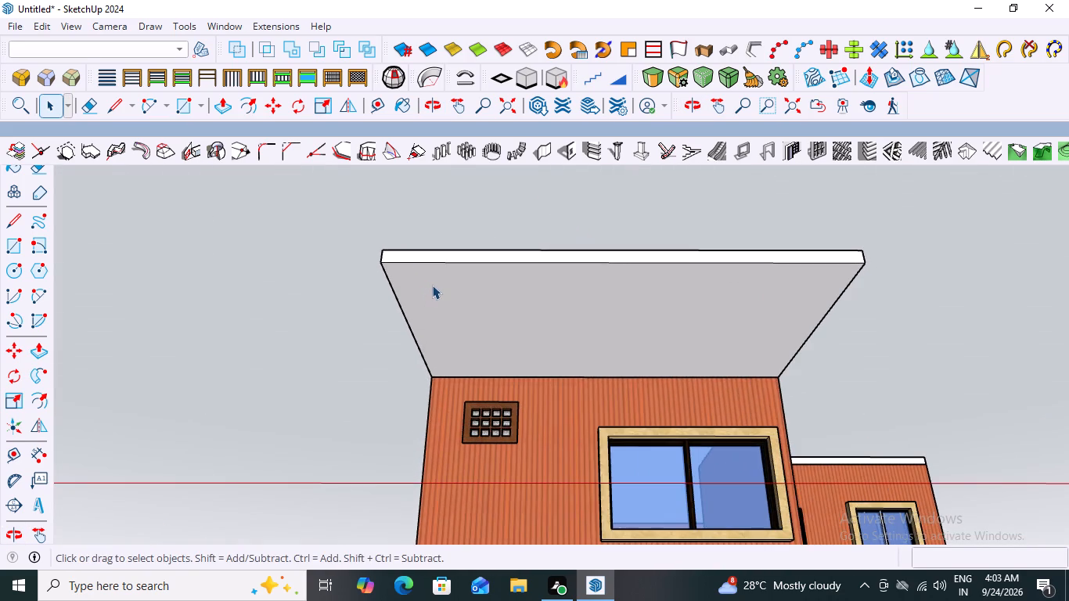
Inside the roof group, draw a rectangle about 8 11/16" by 6 11/16" at the overhang underside's outer front corner, on the vent-grille side.
{"action": "double_click", "coordinate": [432, 285]}
{"action": "scroll", "coordinate": [391, 265], "scroll_direction": "up", "scroll_amount": 2}
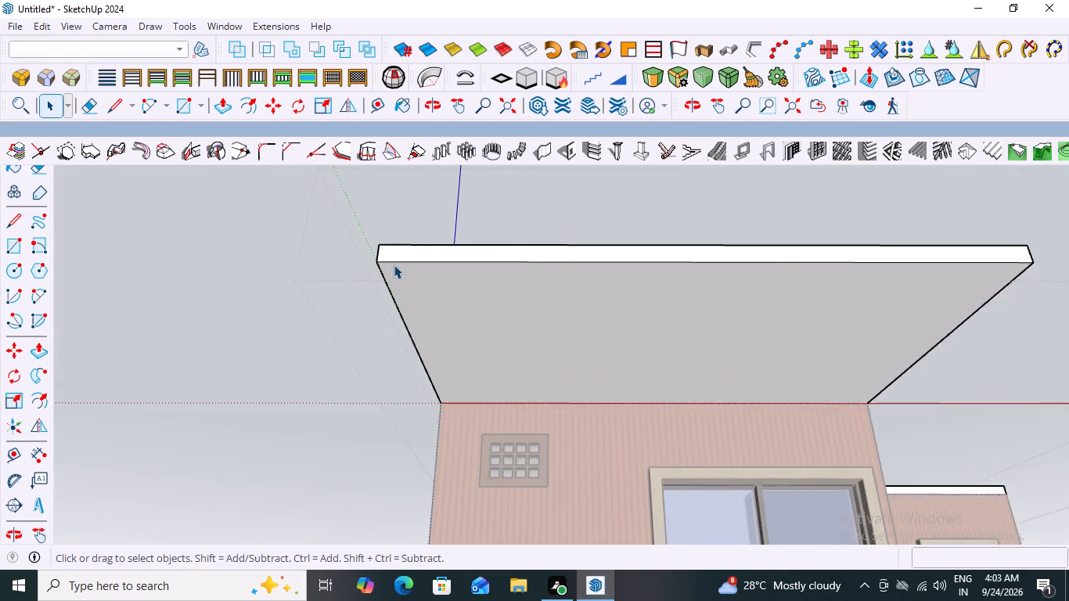
{"action": "scroll", "coordinate": [394, 265], "scroll_direction": "up", "scroll_amount": 6}
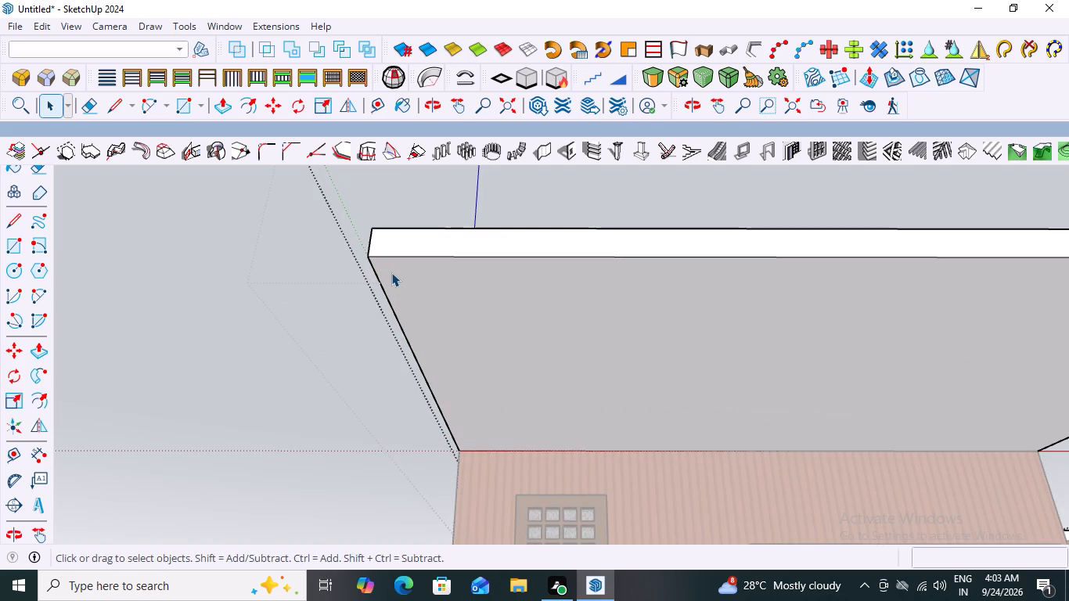
{"action": "scroll", "coordinate": [380, 274], "scroll_direction": "up", "scroll_amount": 4}
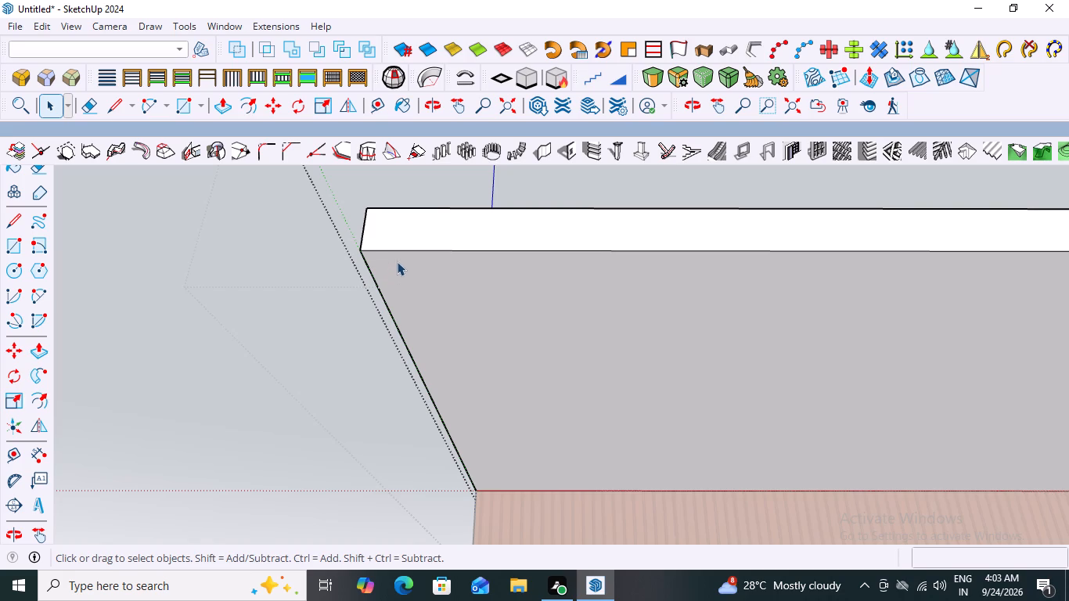
{"action": "key", "text": "r"}
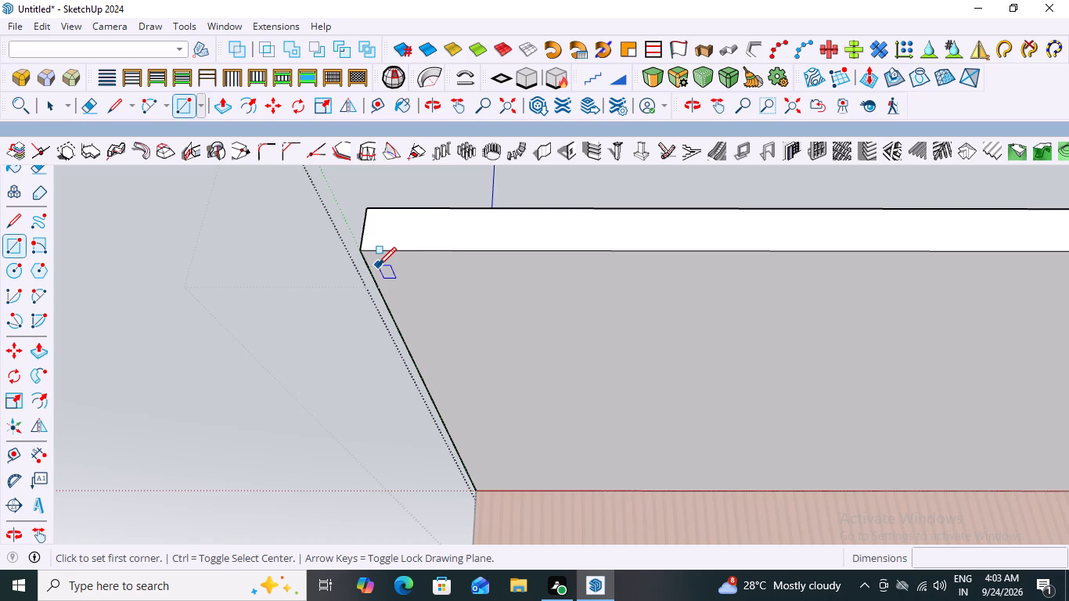
{"action": "scroll", "coordinate": [375, 279], "scroll_direction": "up", "scroll_amount": 3}
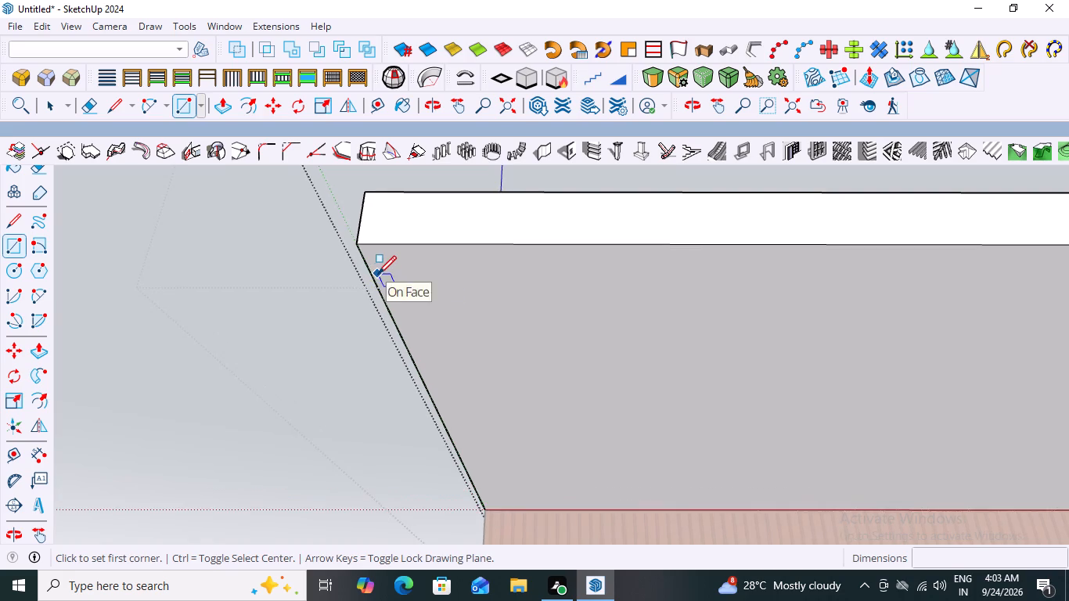
{"action": "scroll", "coordinate": [378, 274], "scroll_direction": "up", "scroll_amount": 4}
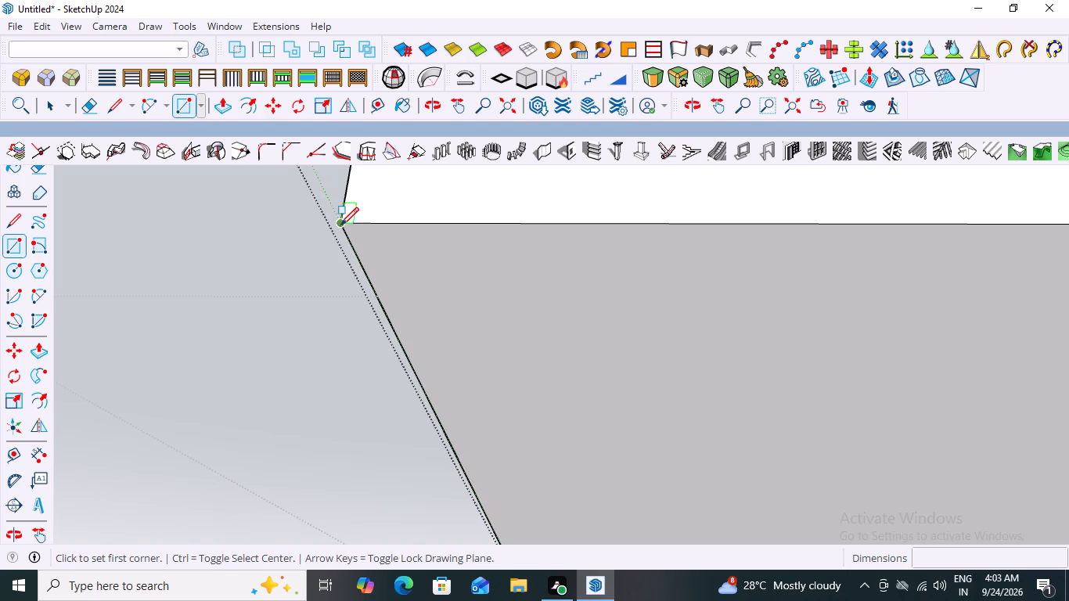
{"action": "left_click", "coordinate": [340, 225]}
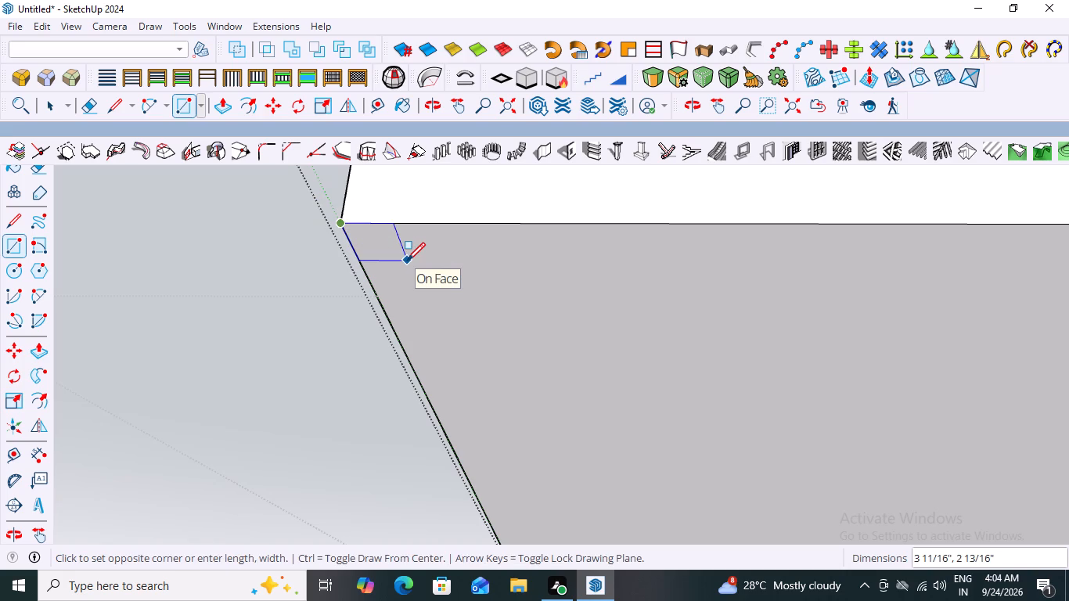
{"action": "scroll", "coordinate": [407, 261], "scroll_direction": "down", "scroll_amount": 13}
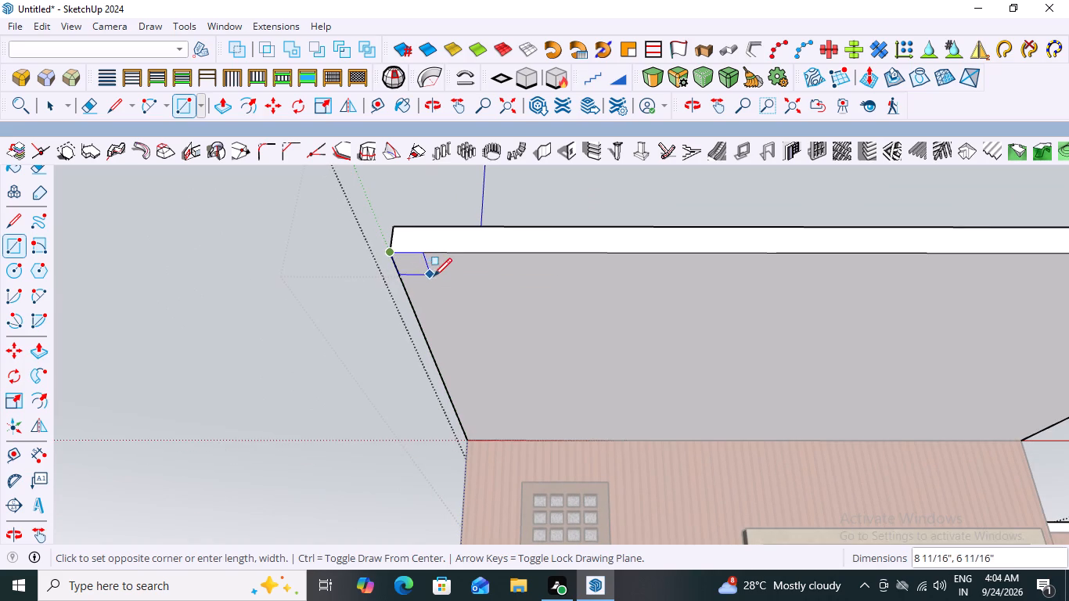
{"action": "left_click", "coordinate": [430, 275]}
Create a component from the small corner rectangle on the overhang's underside, keeping the default settings.
{"action": "scroll", "coordinate": [373, 304], "scroll_direction": "down", "scroll_amount": 3}
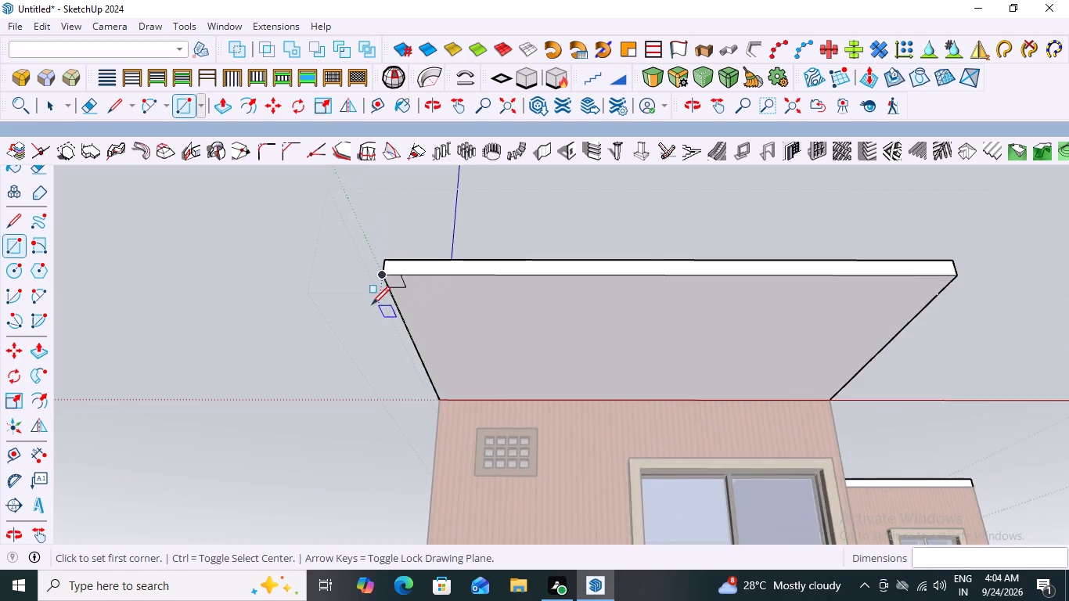
{"action": "scroll", "coordinate": [372, 307], "scroll_direction": "down", "scroll_amount": 2}
{"action": "scroll", "coordinate": [377, 340], "scroll_direction": "up", "scroll_amount": 3}
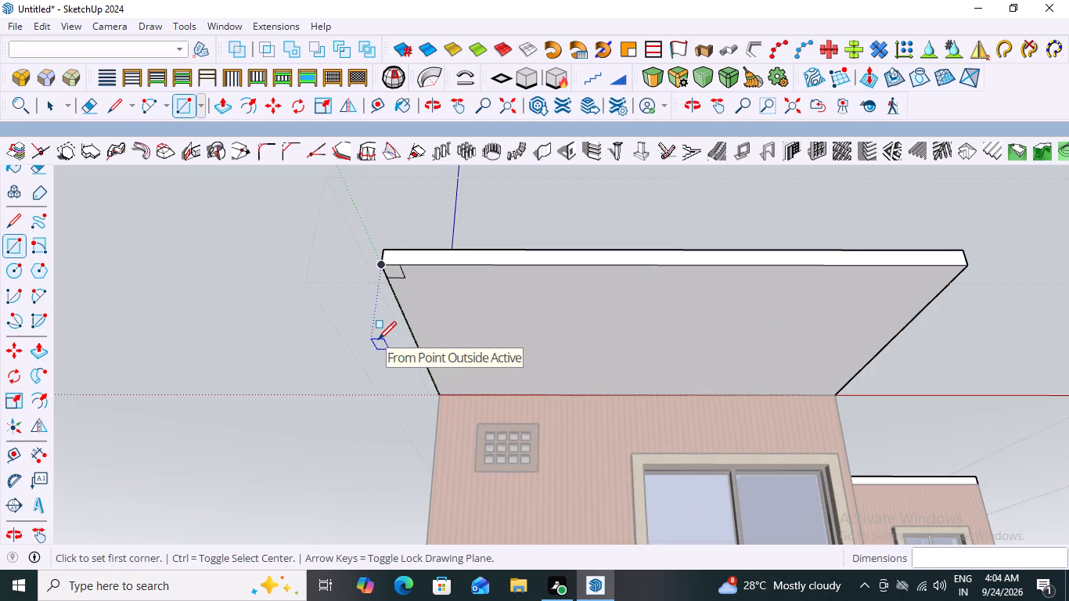
{"action": "key", "text": "space"}
{"action": "double_click", "coordinate": [397, 271]}
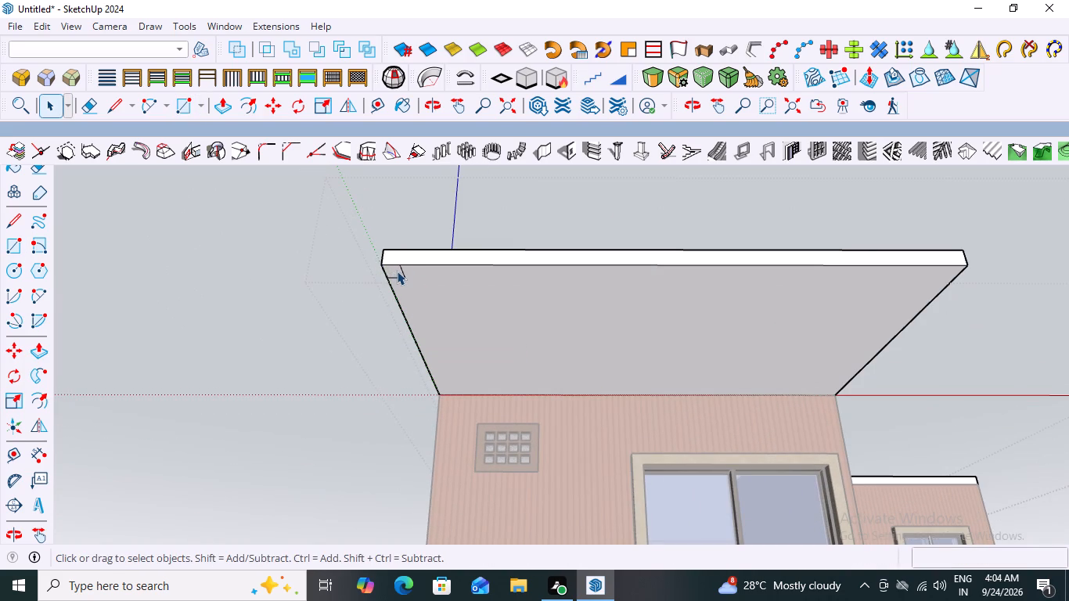
{"action": "scroll", "coordinate": [393, 276], "scroll_direction": "up", "scroll_amount": 5}
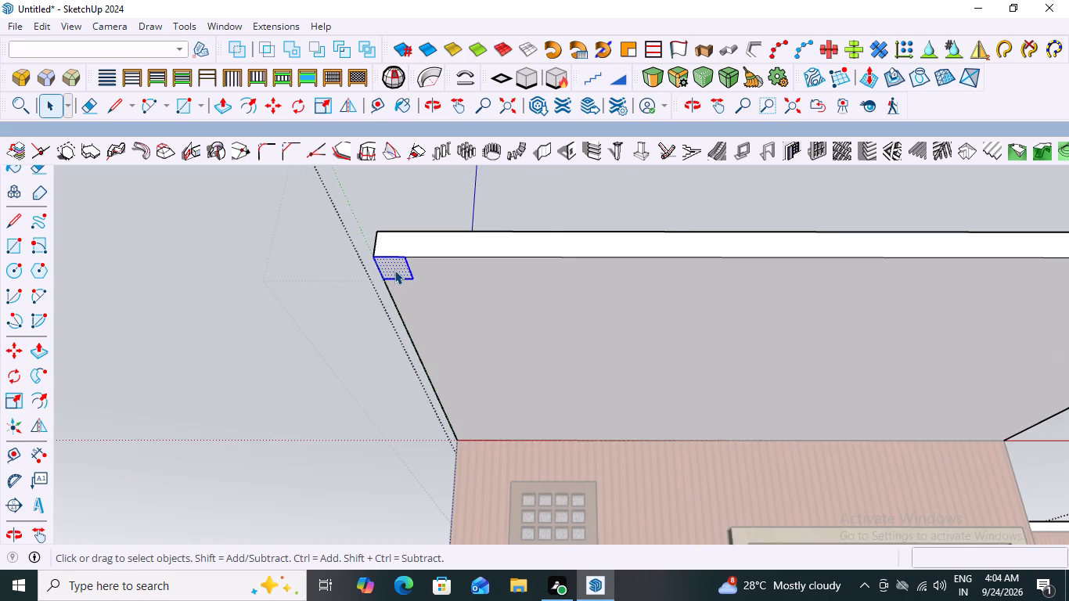
{"action": "right_click", "coordinate": [394, 270]}
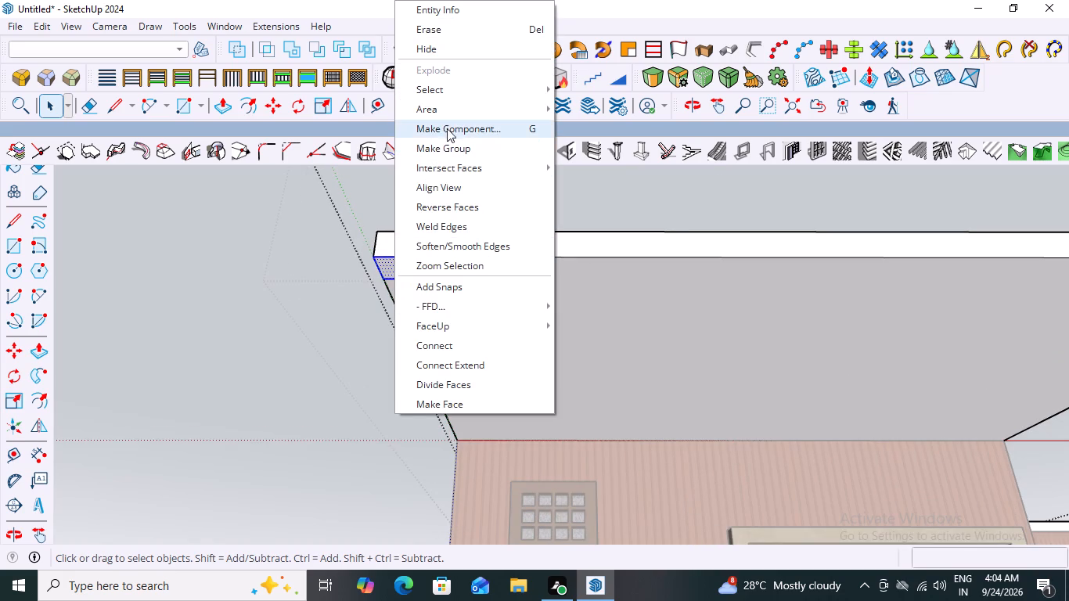
{"action": "left_click", "coordinate": [463, 128]}
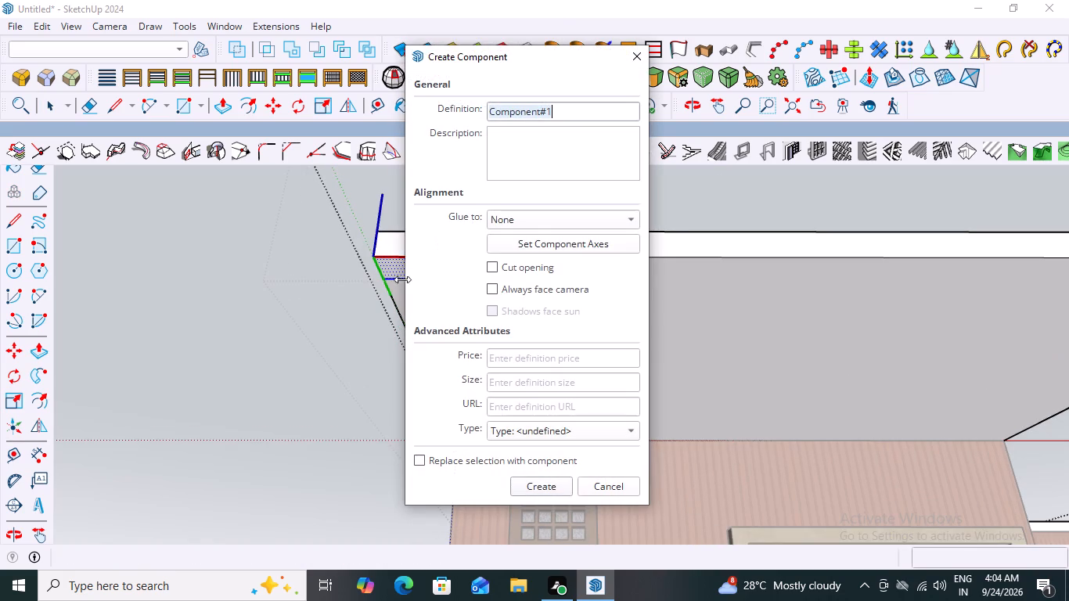
{"action": "left_click", "coordinate": [535, 485]}
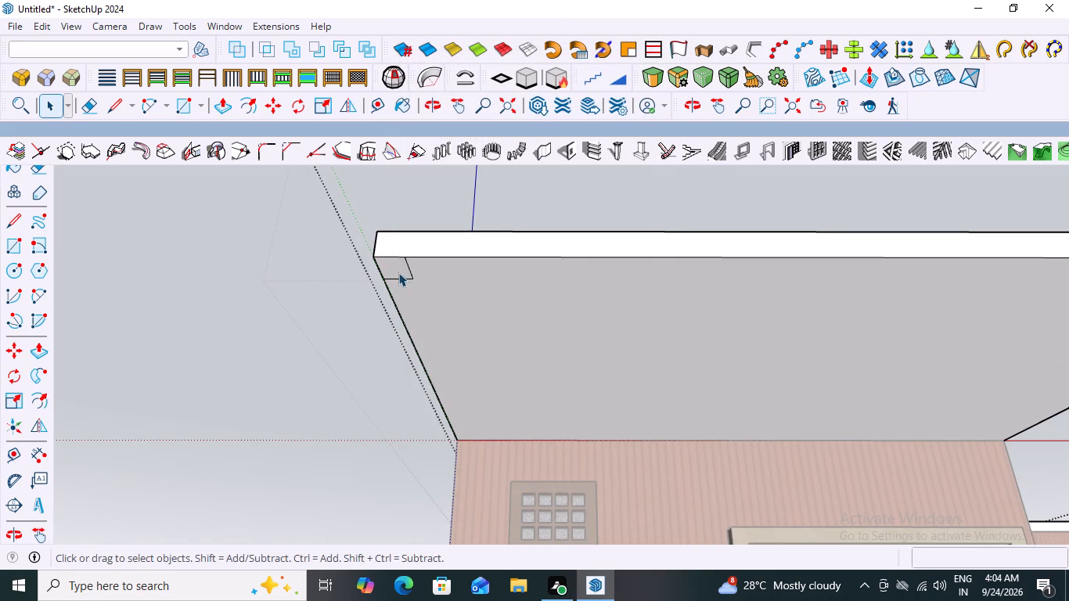
Copy the small rectangle about 15' 8" along the red axis to the opposite front corner of the overhang's underside.
{"action": "left_click", "coordinate": [398, 264]}
{"action": "double_click", "coordinate": [398, 264]}
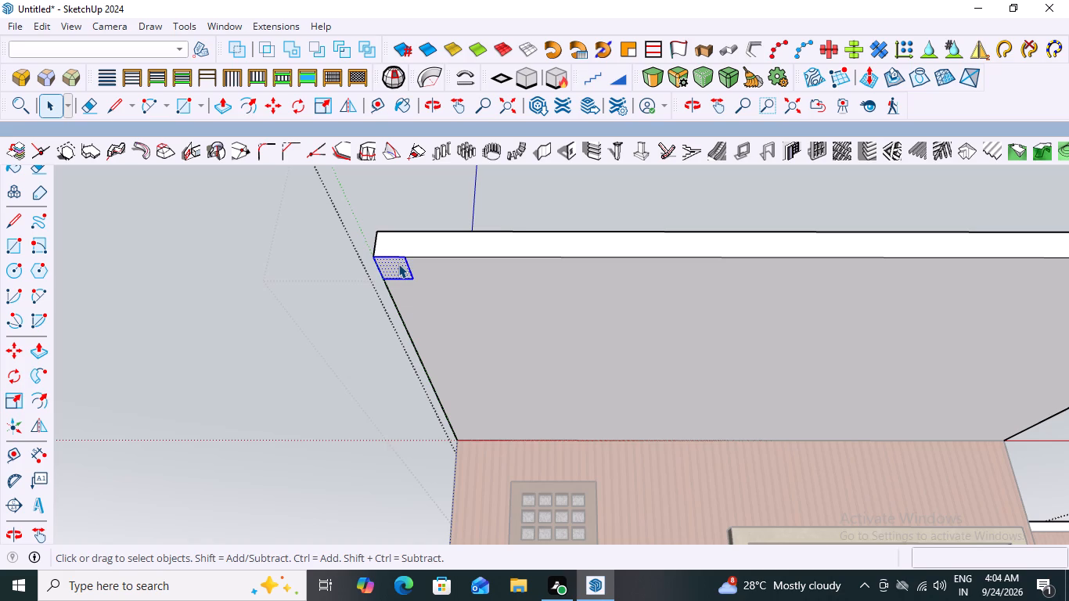
{"action": "key", "text": "m"}
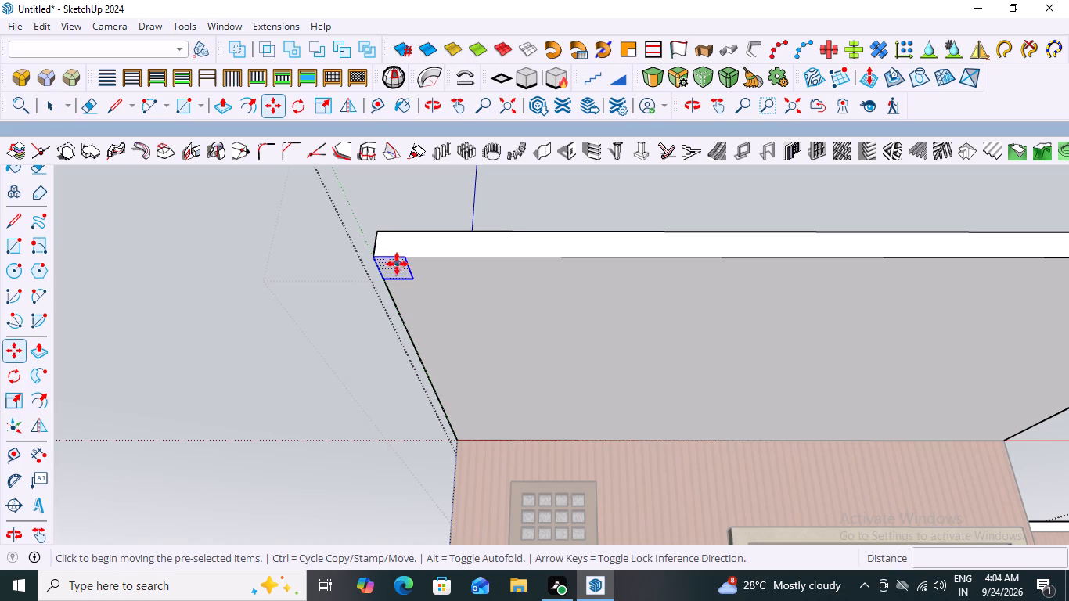
{"action": "scroll", "coordinate": [413, 284], "scroll_direction": "down", "scroll_amount": 6}
{"action": "scroll", "coordinate": [451, 322], "scroll_direction": "up", "scroll_amount": 2}
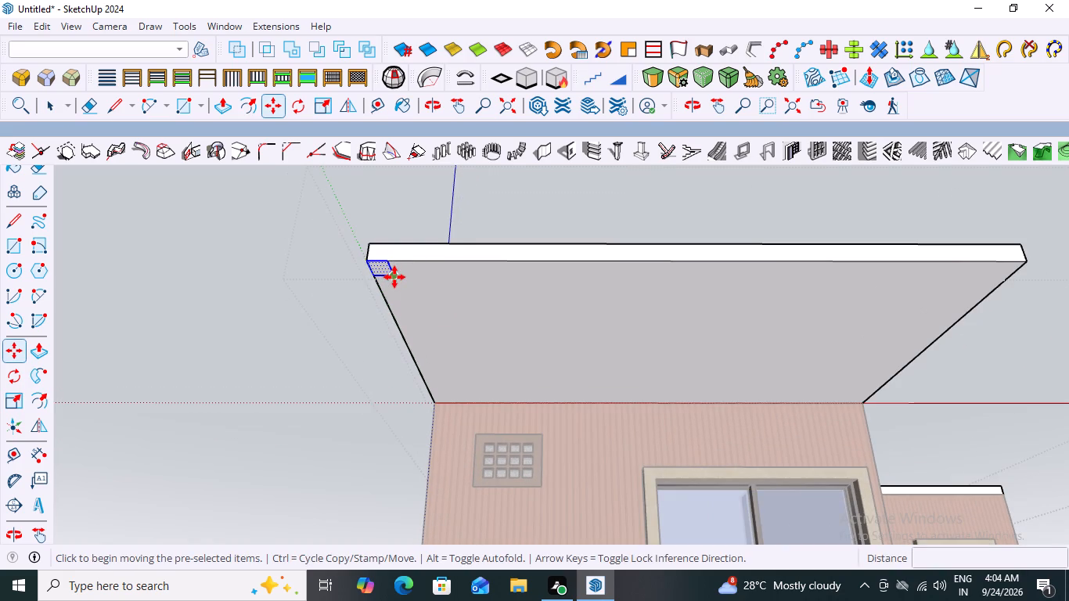
{"action": "left_click", "coordinate": [394, 277]}
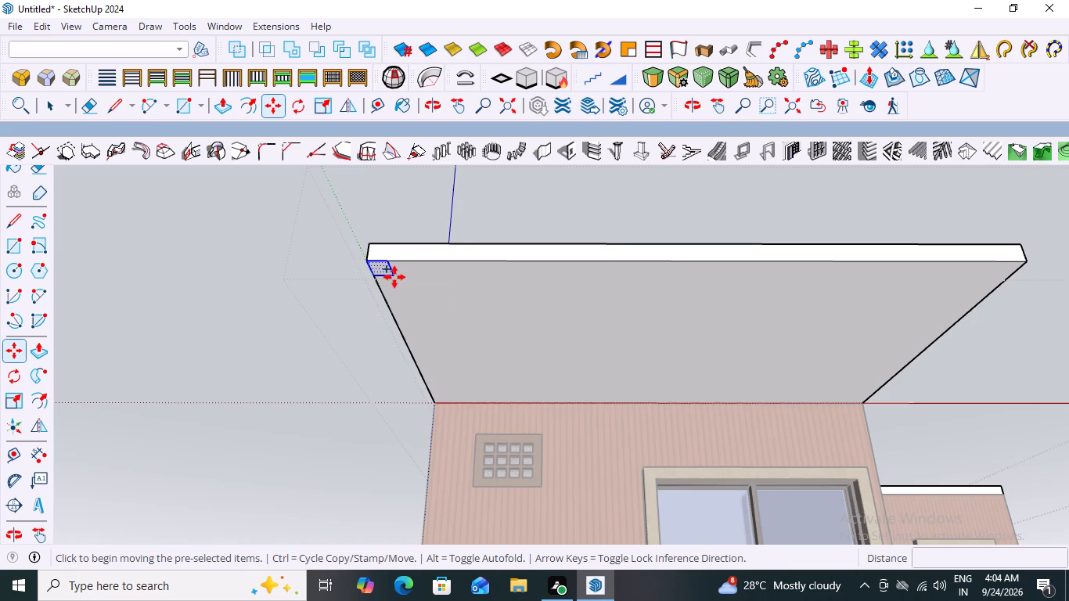
{"action": "scroll", "coordinate": [1028, 267], "scroll_direction": "up", "scroll_amount": 2}
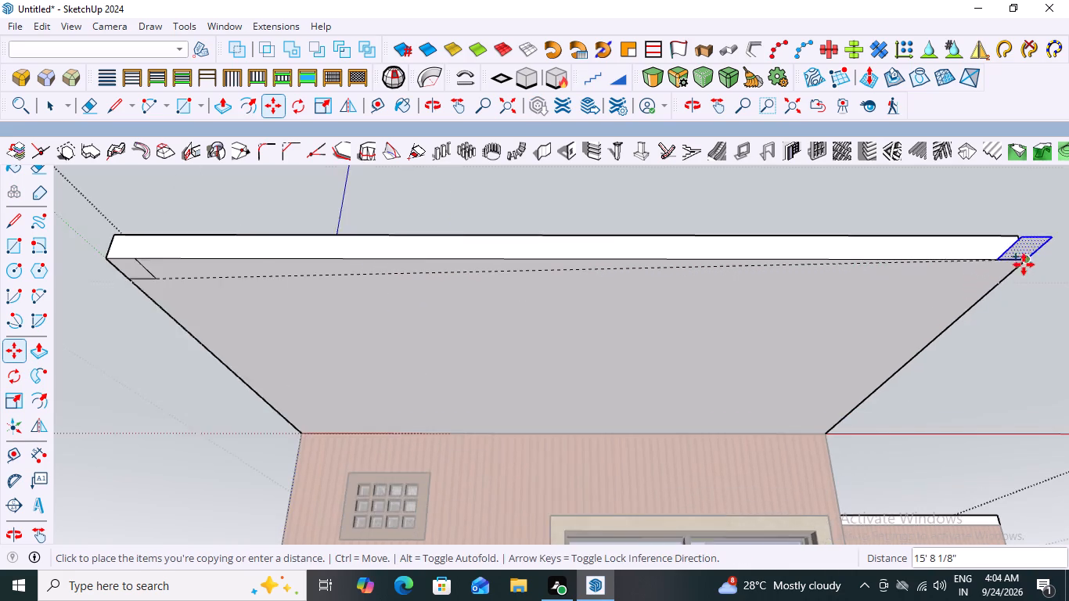
{"action": "scroll", "coordinate": [1014, 268], "scroll_direction": "up", "scroll_amount": 7}
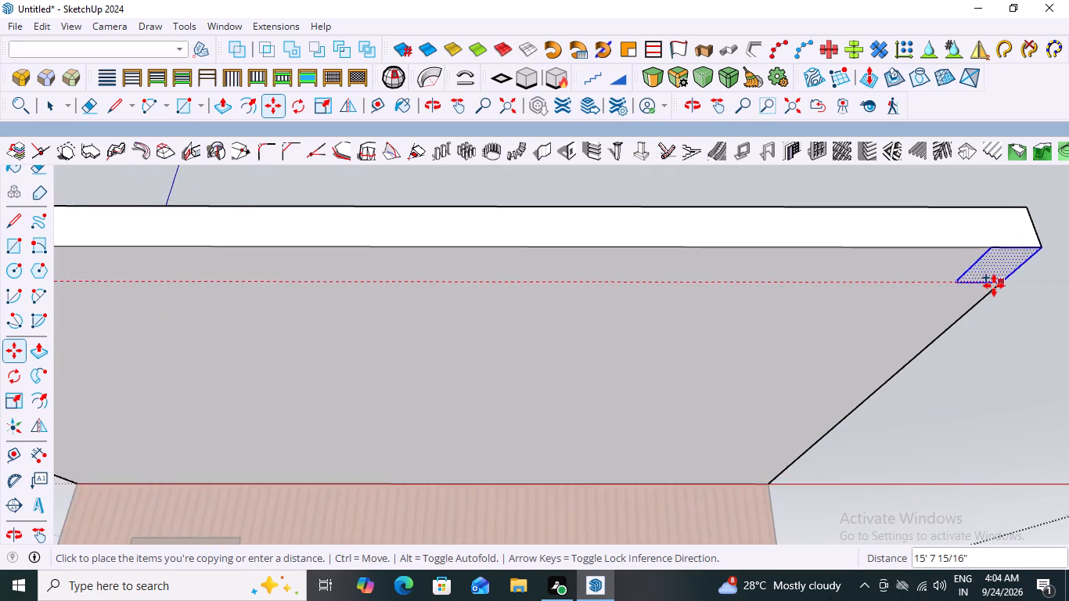
{"action": "scroll", "coordinate": [994, 286], "scroll_direction": "up", "scroll_amount": 6}
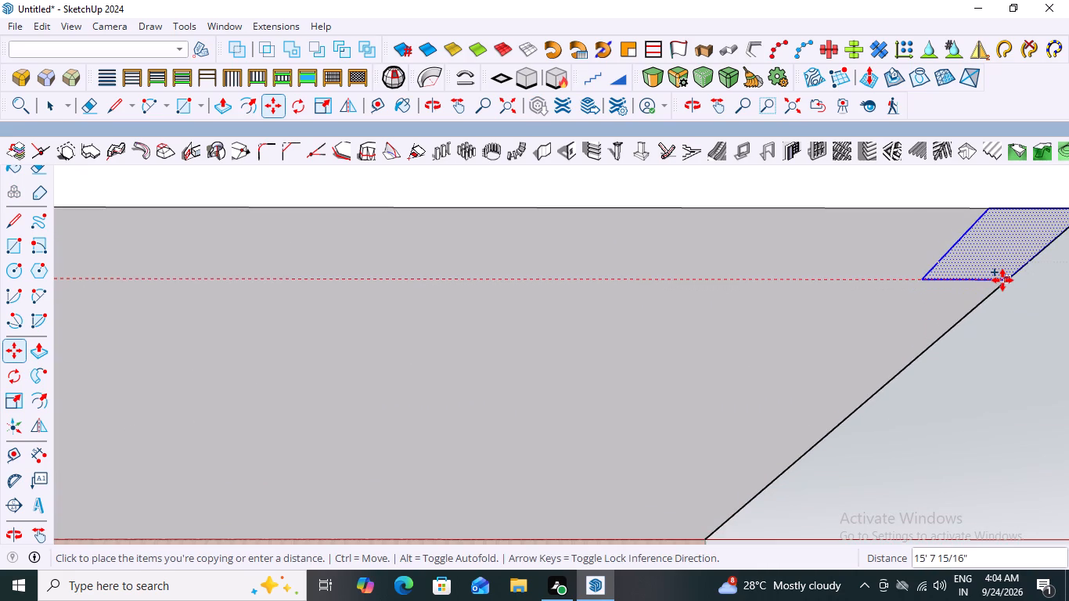
{"action": "left_click", "coordinate": [1004, 280]}
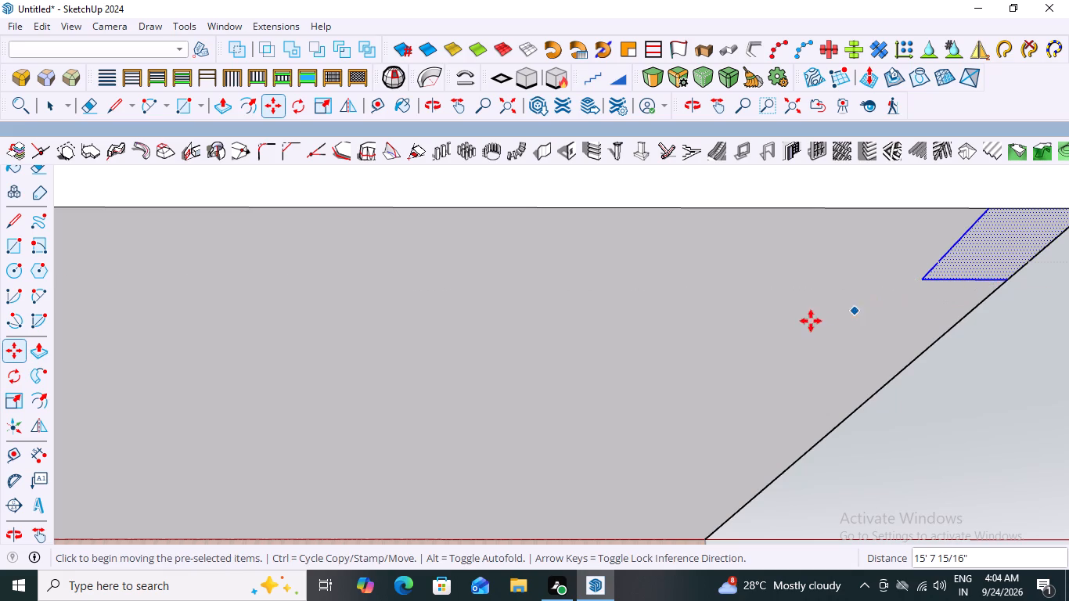
{"action": "scroll", "coordinate": [818, 317], "scroll_direction": "down", "scroll_amount": 11}
{"action": "key", "text": "space"}
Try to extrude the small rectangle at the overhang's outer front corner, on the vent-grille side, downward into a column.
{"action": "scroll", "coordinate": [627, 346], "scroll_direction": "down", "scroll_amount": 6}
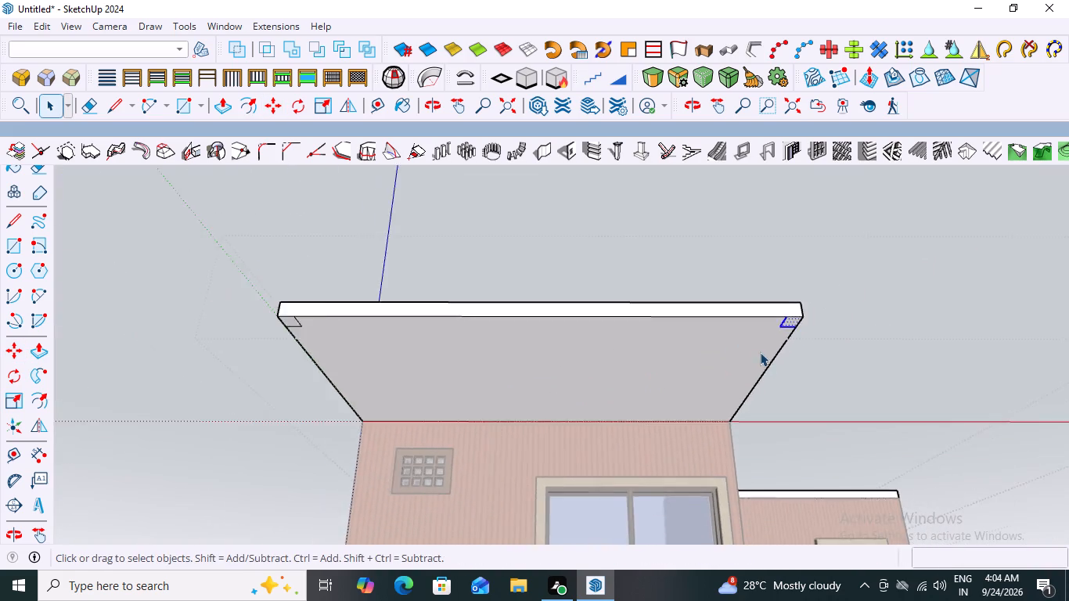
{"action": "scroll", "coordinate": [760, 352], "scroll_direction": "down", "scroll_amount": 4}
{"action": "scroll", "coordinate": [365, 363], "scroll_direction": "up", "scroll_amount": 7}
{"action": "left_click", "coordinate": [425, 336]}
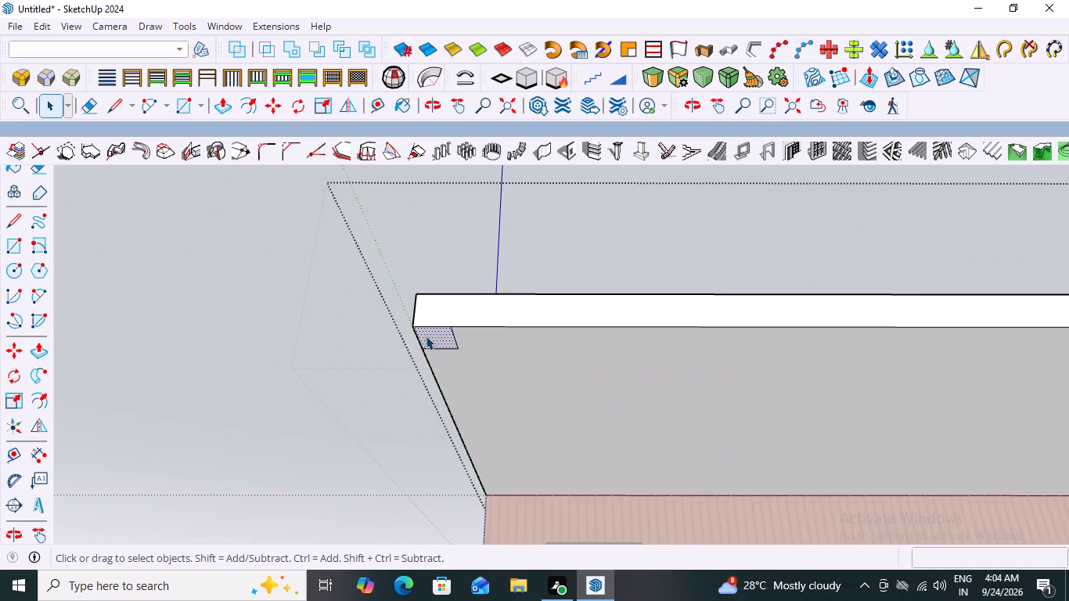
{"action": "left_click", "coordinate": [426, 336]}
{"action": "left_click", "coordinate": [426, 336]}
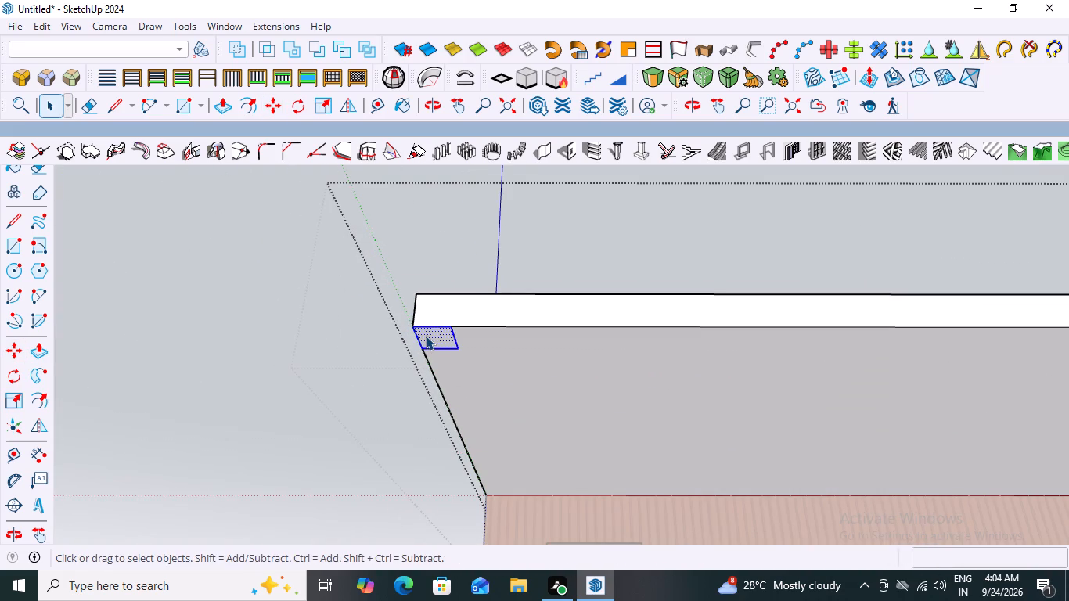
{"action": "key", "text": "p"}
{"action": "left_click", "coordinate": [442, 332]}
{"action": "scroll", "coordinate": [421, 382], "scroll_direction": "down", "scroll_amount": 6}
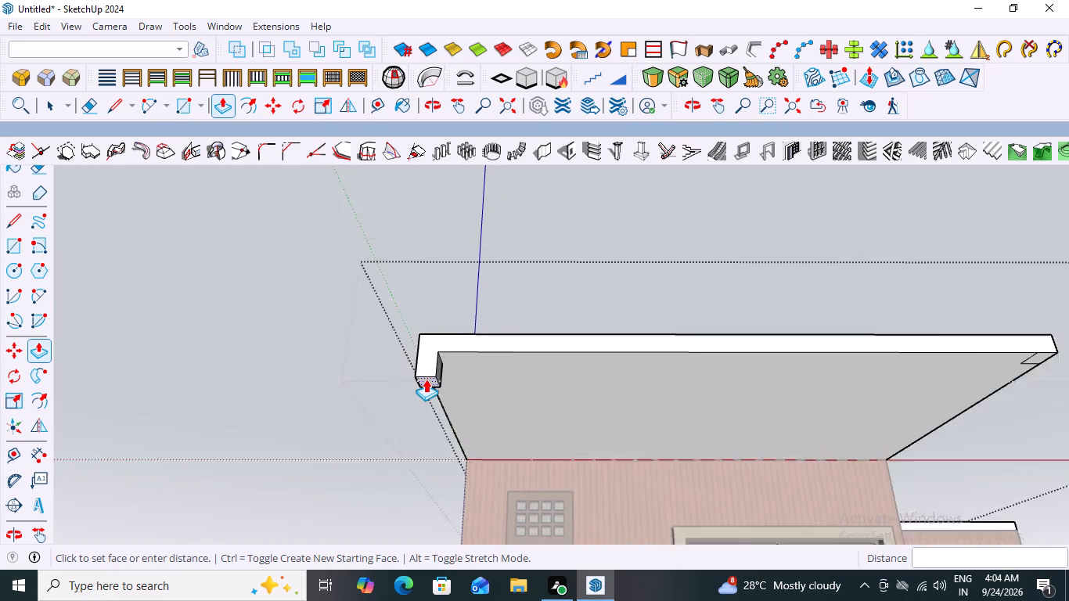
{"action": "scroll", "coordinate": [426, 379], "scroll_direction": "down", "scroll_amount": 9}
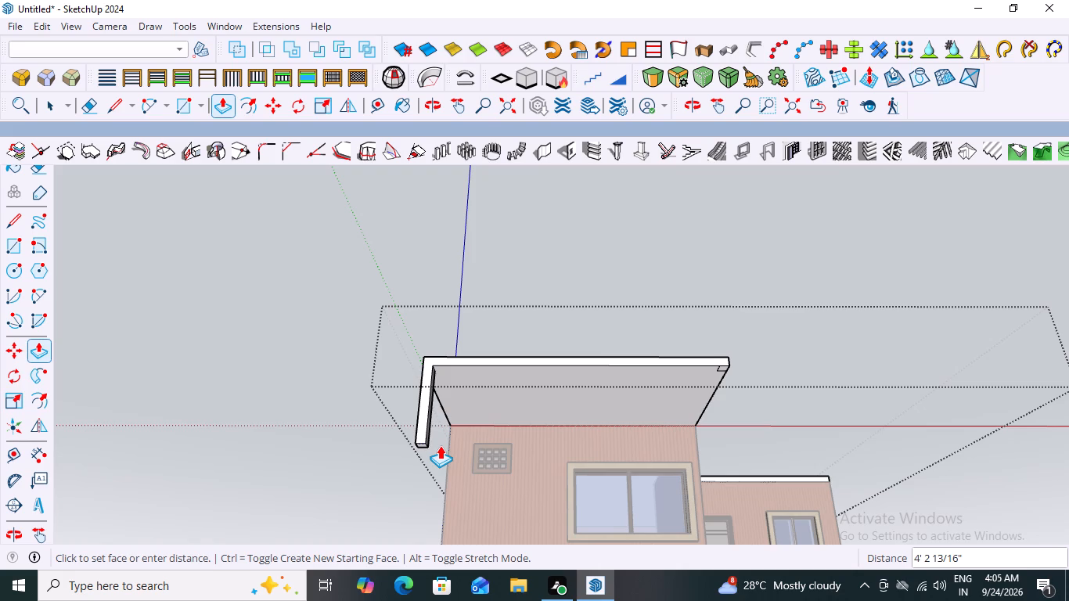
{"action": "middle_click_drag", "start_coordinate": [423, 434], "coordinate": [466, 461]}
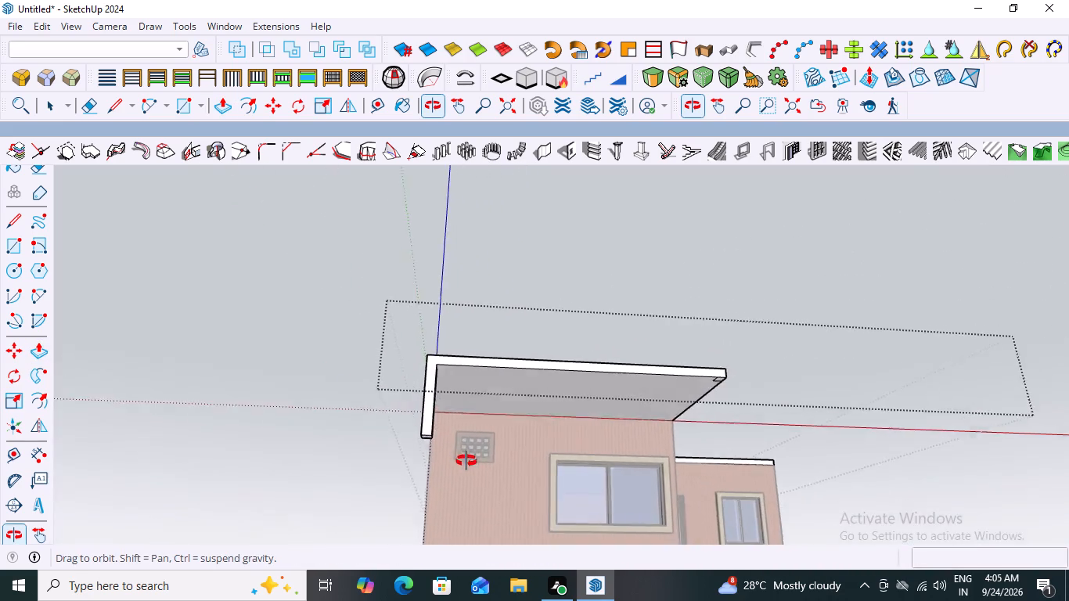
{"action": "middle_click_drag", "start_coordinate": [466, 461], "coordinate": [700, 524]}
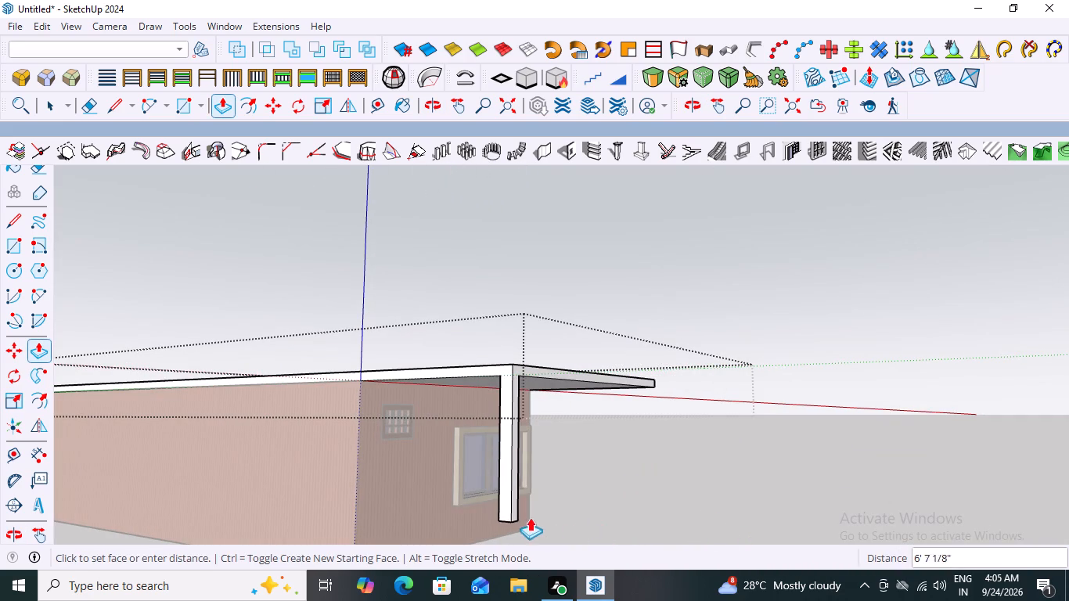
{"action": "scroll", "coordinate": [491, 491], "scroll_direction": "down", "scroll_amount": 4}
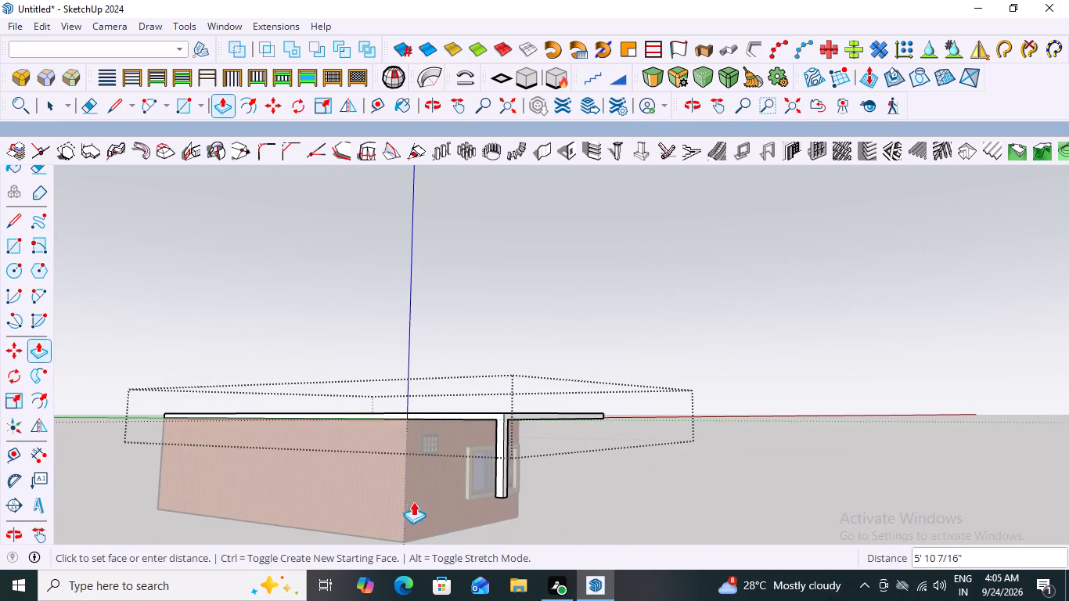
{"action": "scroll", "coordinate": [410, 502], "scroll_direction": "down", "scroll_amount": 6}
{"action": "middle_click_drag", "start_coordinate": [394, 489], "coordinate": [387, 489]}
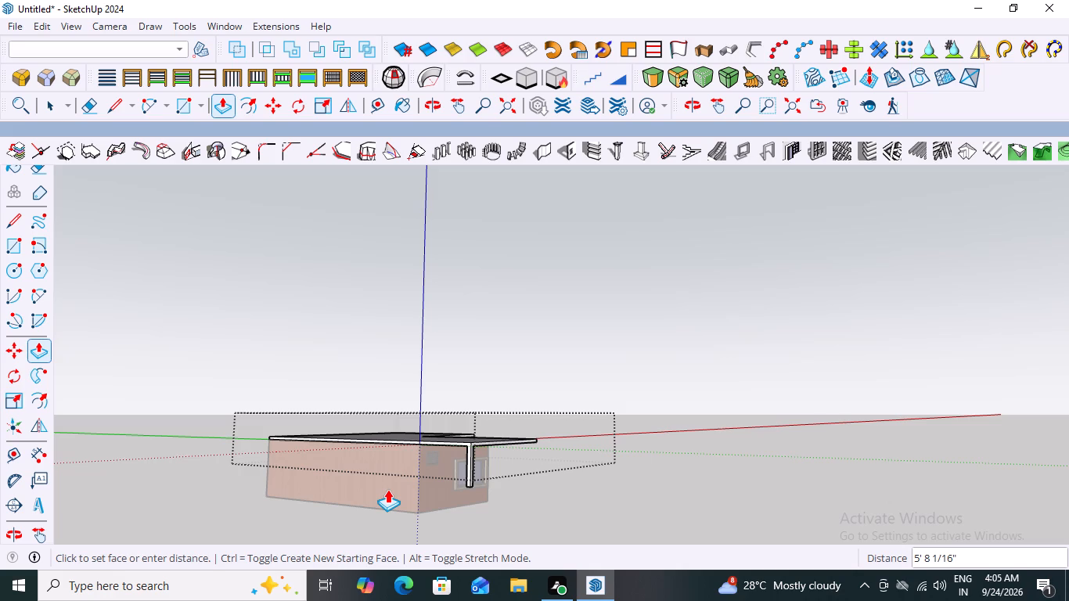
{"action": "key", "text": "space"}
Undo the rectangle copy, the component creation and the small corner rectangle on the overhang's underside.
{"action": "key", "text": "ctrl+z"}
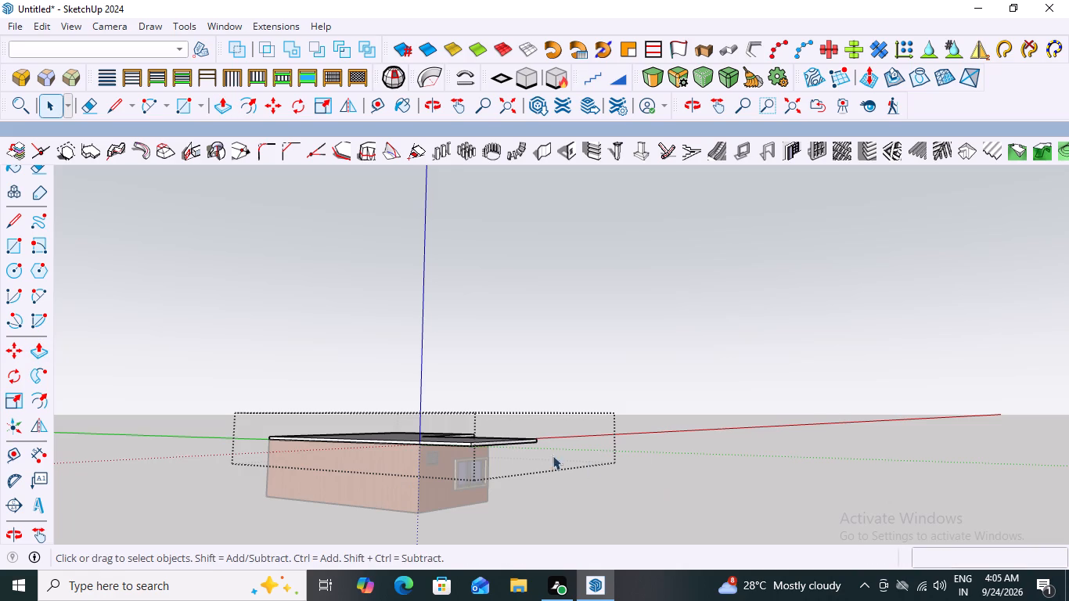
{"action": "middle_click_drag", "start_coordinate": [533, 448], "coordinate": [441, 287]}
{"action": "scroll", "coordinate": [427, 352], "scroll_direction": "up", "scroll_amount": 3}
{"action": "middle_click_drag", "start_coordinate": [350, 355], "coordinate": [231, 387]}
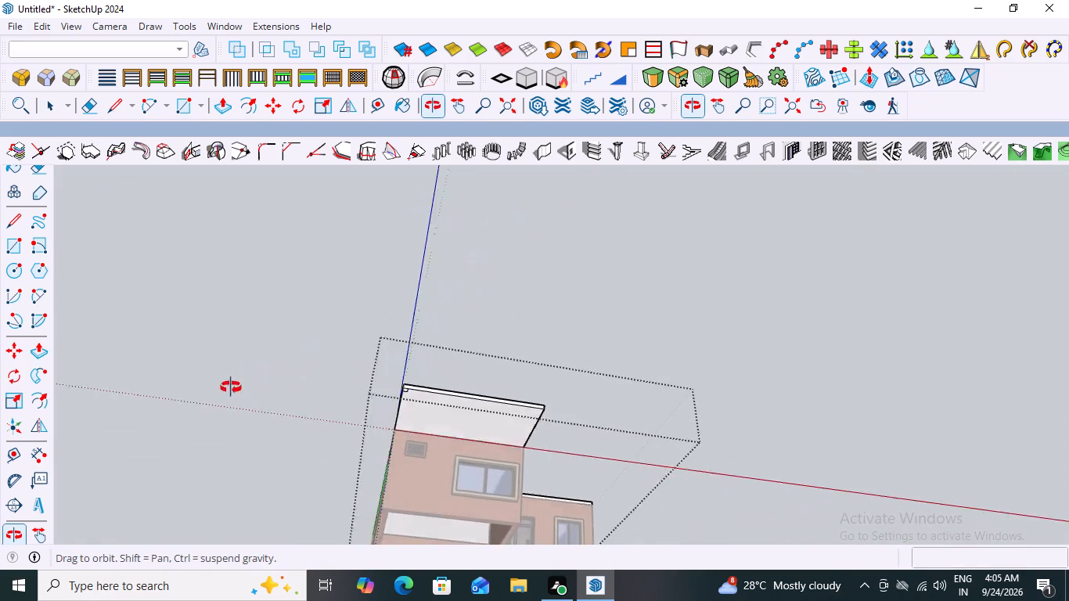
{"action": "middle_click_drag", "start_coordinate": [231, 387], "coordinate": [225, 394]}
{"action": "scroll", "coordinate": [381, 426], "scroll_direction": "up", "scroll_amount": 9}
{"action": "key", "text": "ctrl+z"}
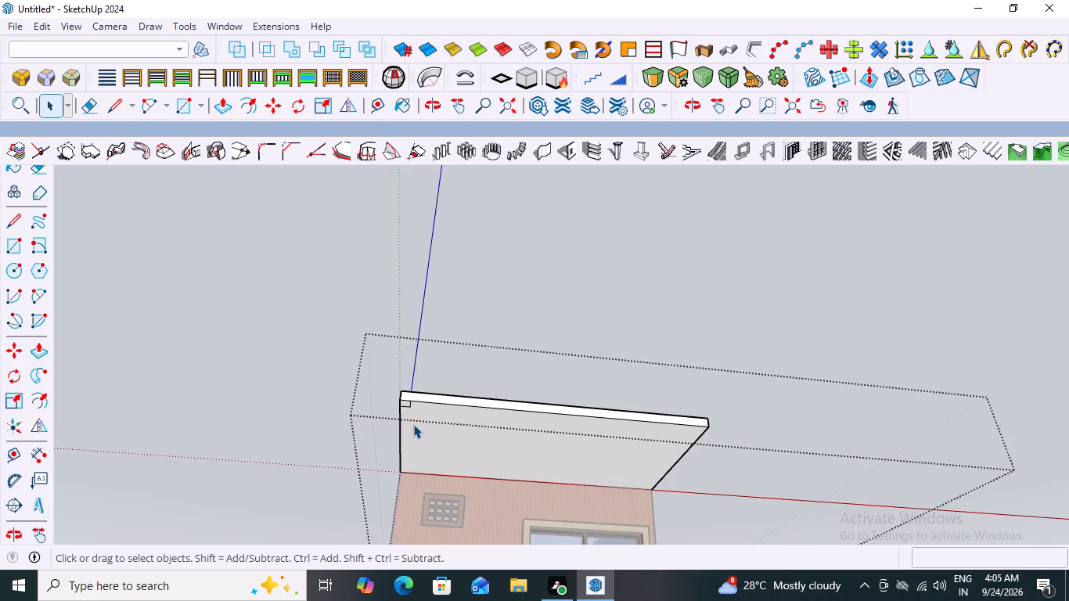
{"action": "key", "text": "ctrl+z"}
Examine the front overhang's underside and its vent-grille-side edge from the front and below.
{"action": "middle_click_drag", "start_coordinate": [663, 431], "coordinate": [660, 426]}
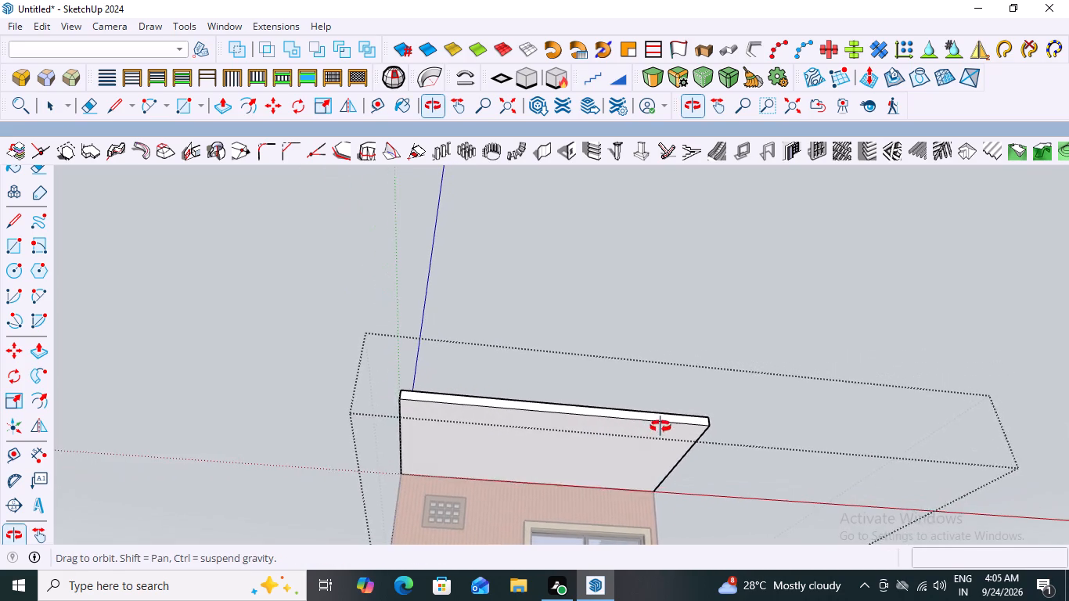
{"action": "middle_click_drag", "start_coordinate": [660, 426], "coordinate": [655, 422]}
{"action": "scroll", "coordinate": [387, 398], "scroll_direction": "up", "scroll_amount": 8}
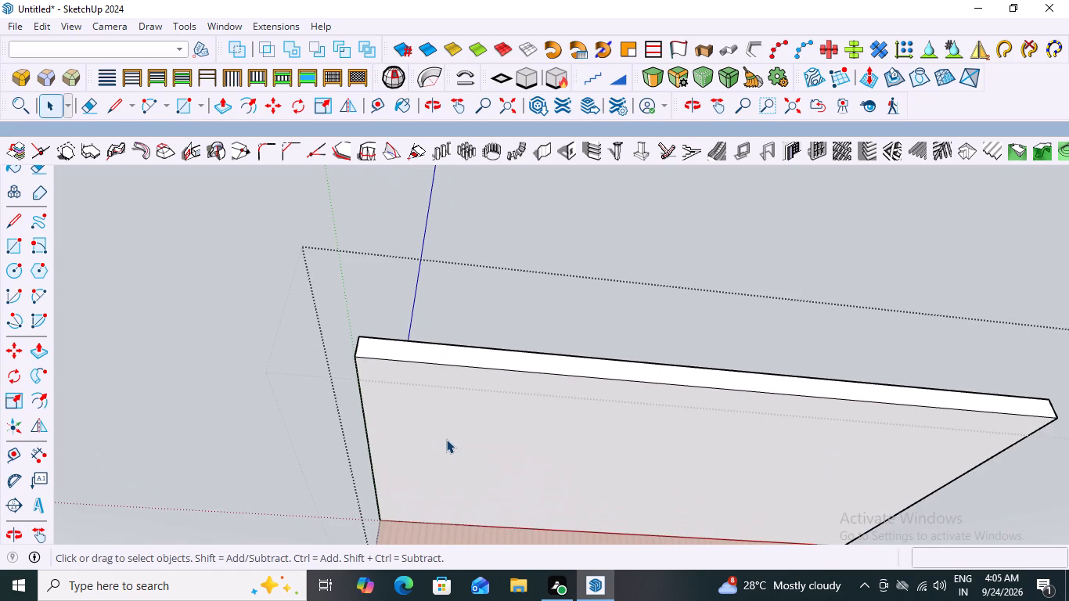
{"action": "scroll", "coordinate": [448, 439], "scroll_direction": "down", "scroll_amount": 7}
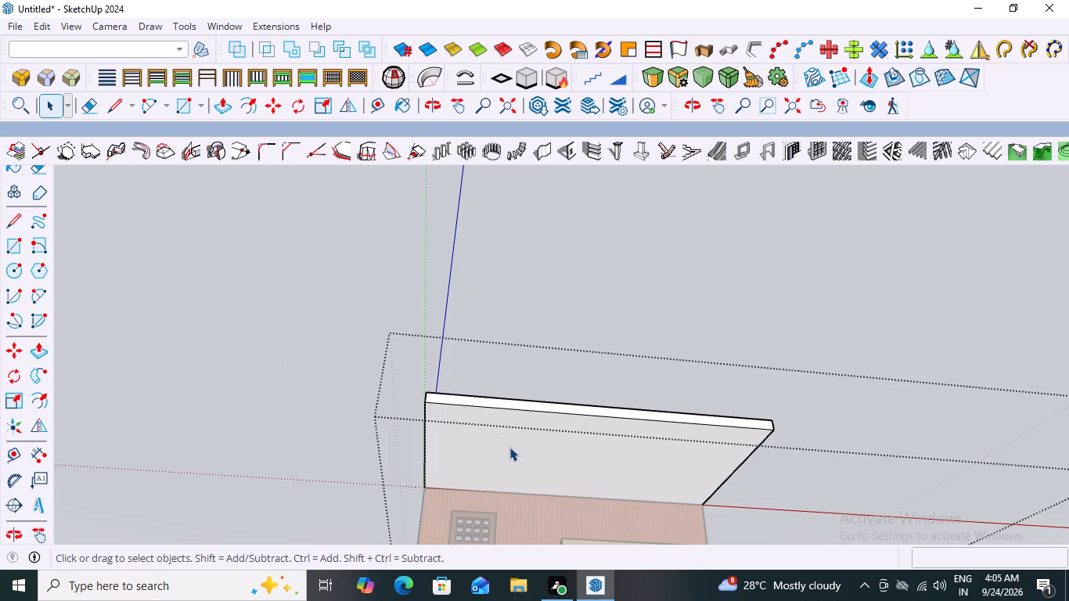
{"action": "middle_click_drag", "start_coordinate": [486, 418], "coordinate": [461, 417]}
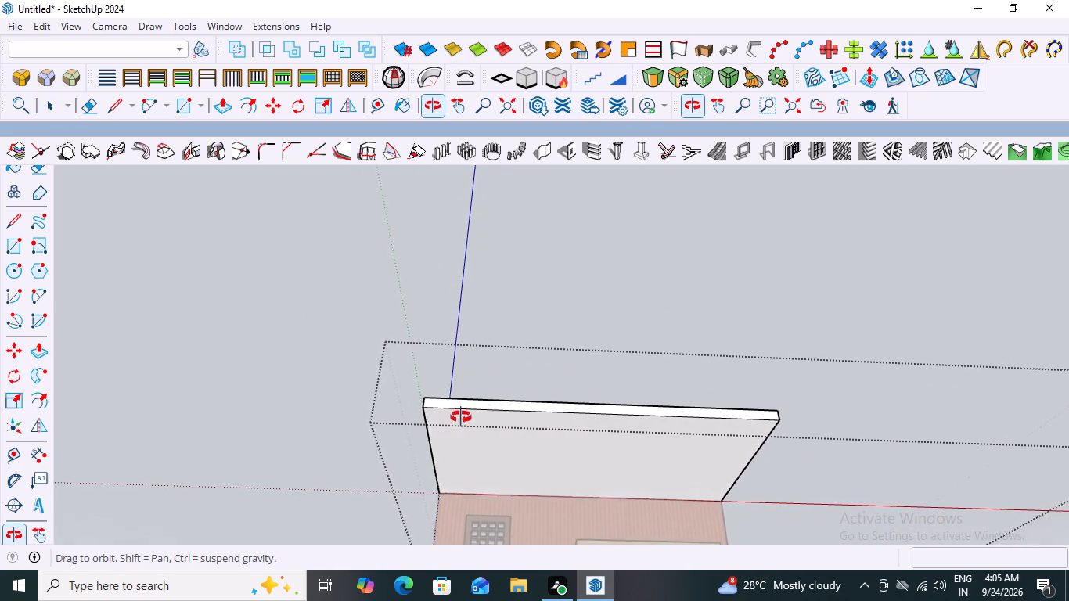
{"action": "middle_click_drag", "start_coordinate": [461, 417], "coordinate": [459, 419]}
{"action": "scroll", "coordinate": [434, 423], "scroll_direction": "up", "scroll_amount": 4}
{"action": "scroll", "coordinate": [506, 401], "scroll_direction": "down", "scroll_amount": 4}
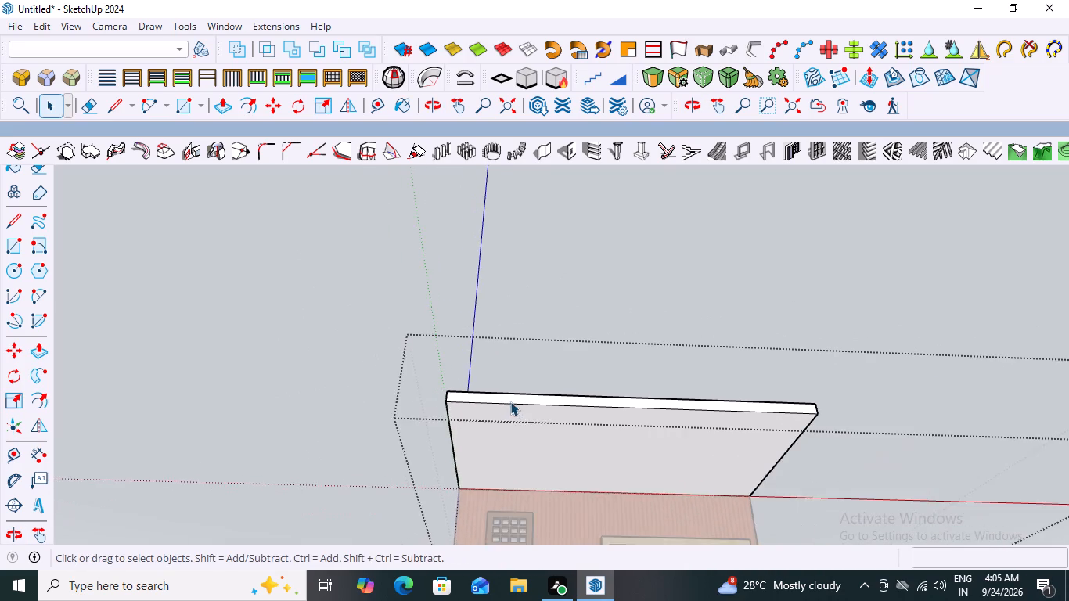
{"action": "scroll", "coordinate": [510, 401], "scroll_direction": "down", "scroll_amount": 2}
{"action": "middle_click_drag", "start_coordinate": [470, 419], "coordinate": [605, 464]}
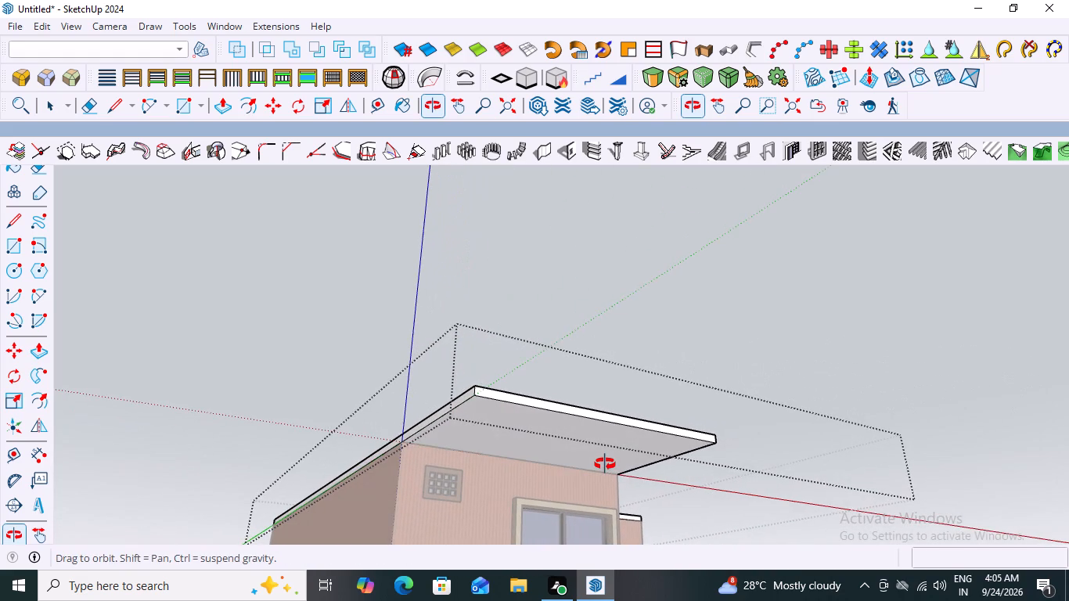
{"action": "middle_click_drag", "start_coordinate": [605, 464], "coordinate": [568, 388]}
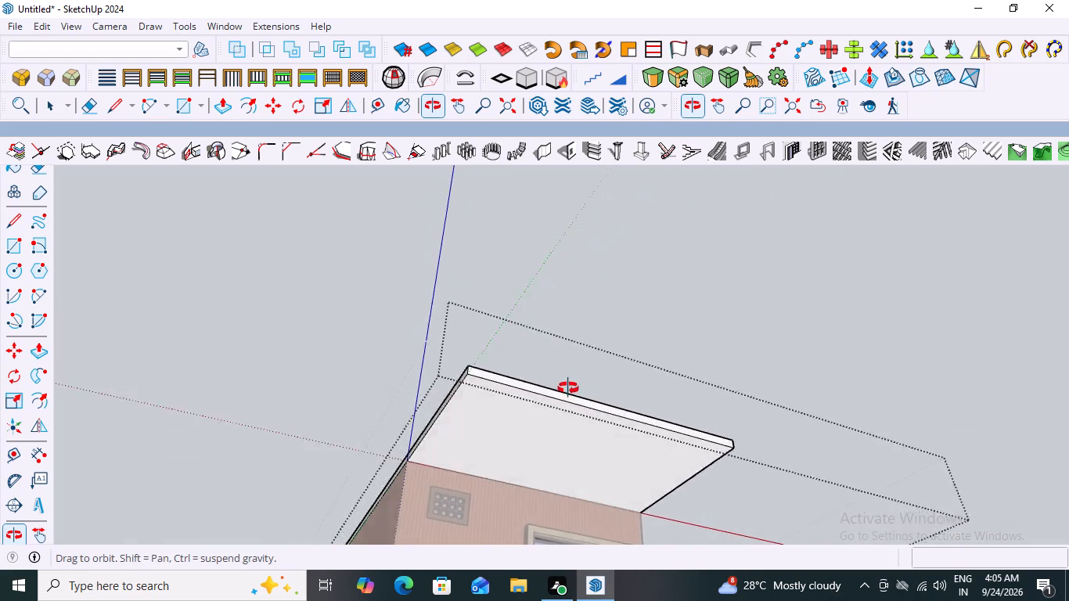
{"action": "middle_click_drag", "start_coordinate": [568, 388], "coordinate": [467, 372]}
Draw a strip rectangle about 7 9/16" by 10' on the overhang's underside, from the vent-grille-side outer corner back to the house wall.
{"action": "double_click", "coordinate": [481, 422]}
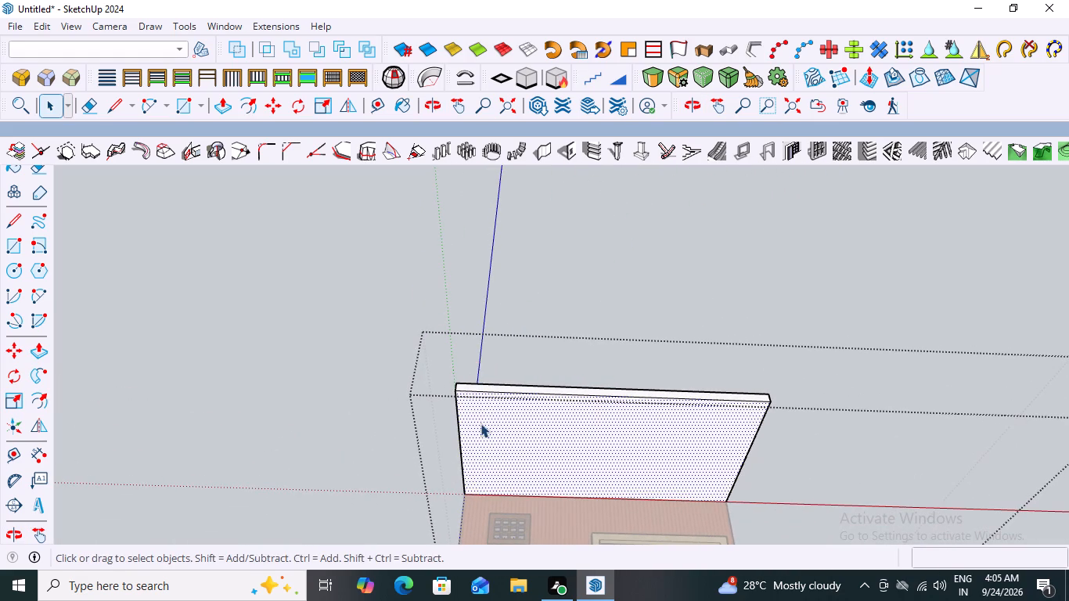
{"action": "middle_click_drag", "start_coordinate": [531, 430], "coordinate": [679, 454]}
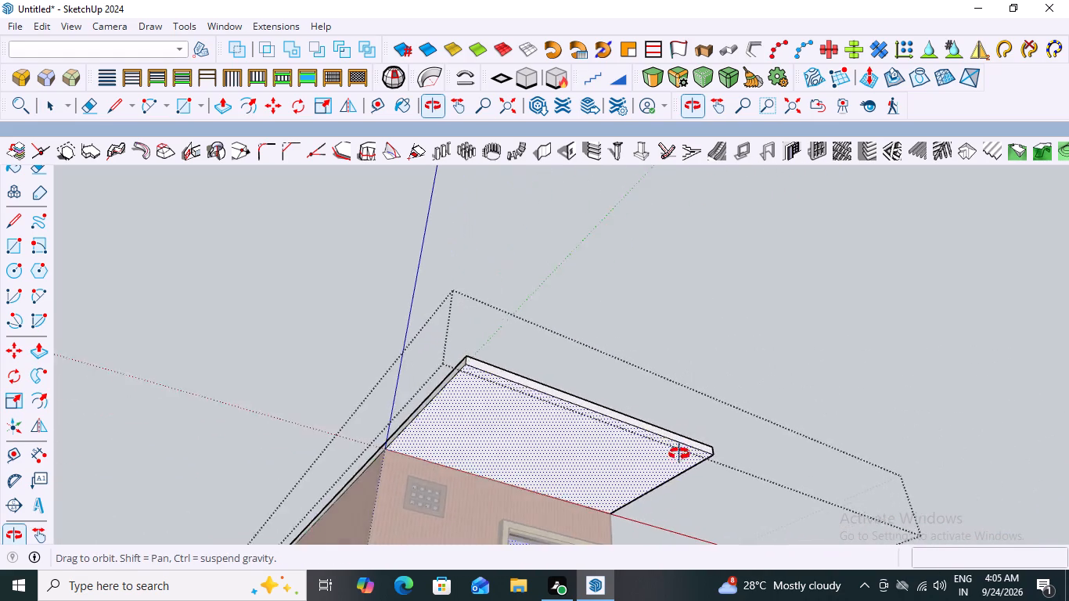
{"action": "middle_click_drag", "start_coordinate": [679, 454], "coordinate": [536, 376]}
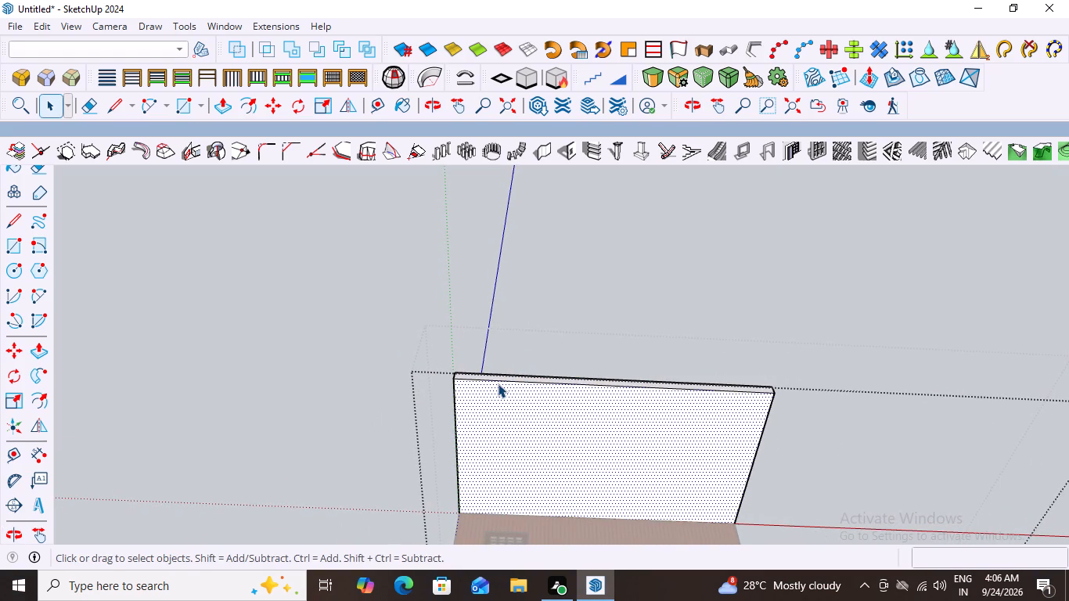
{"action": "key", "text": "r"}
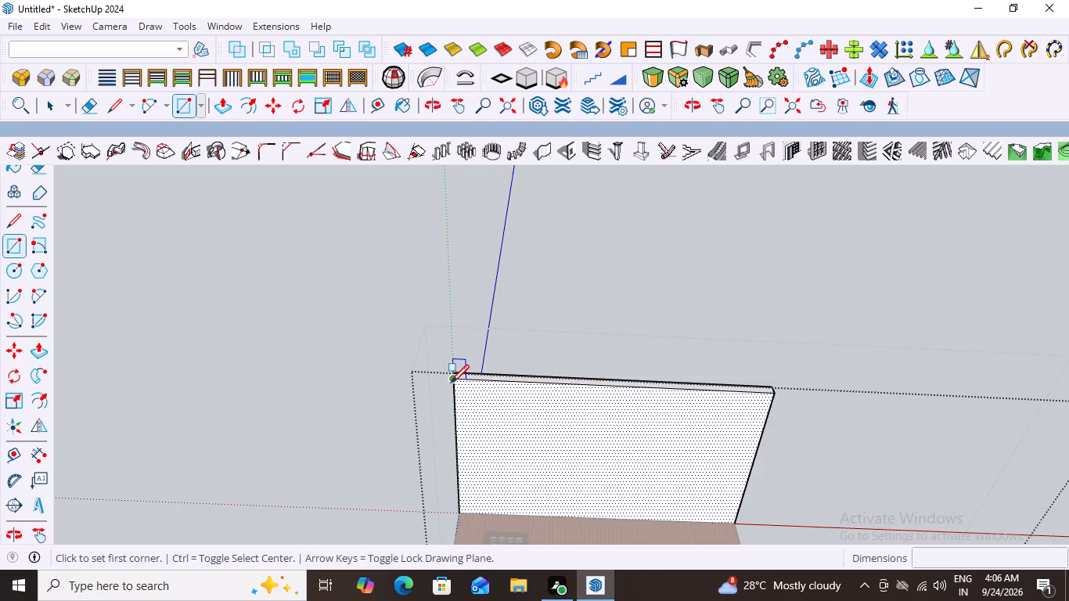
{"action": "left_click", "coordinate": [451, 383]}
{"action": "scroll", "coordinate": [480, 520], "scroll_direction": "up", "scroll_amount": 6}
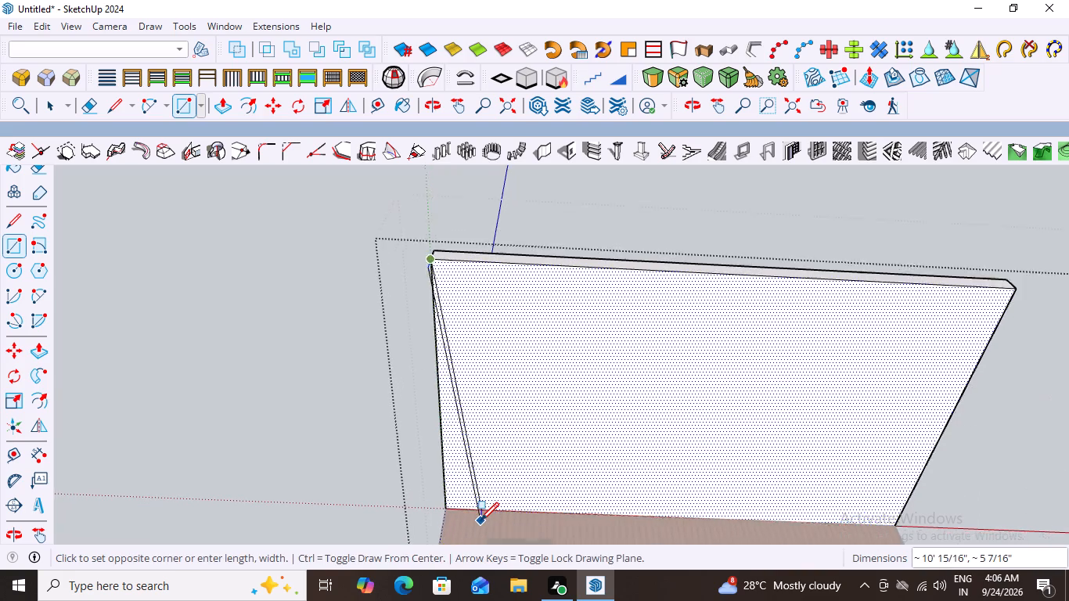
{"action": "scroll", "coordinate": [481, 520], "scroll_direction": "up", "scroll_amount": 1}
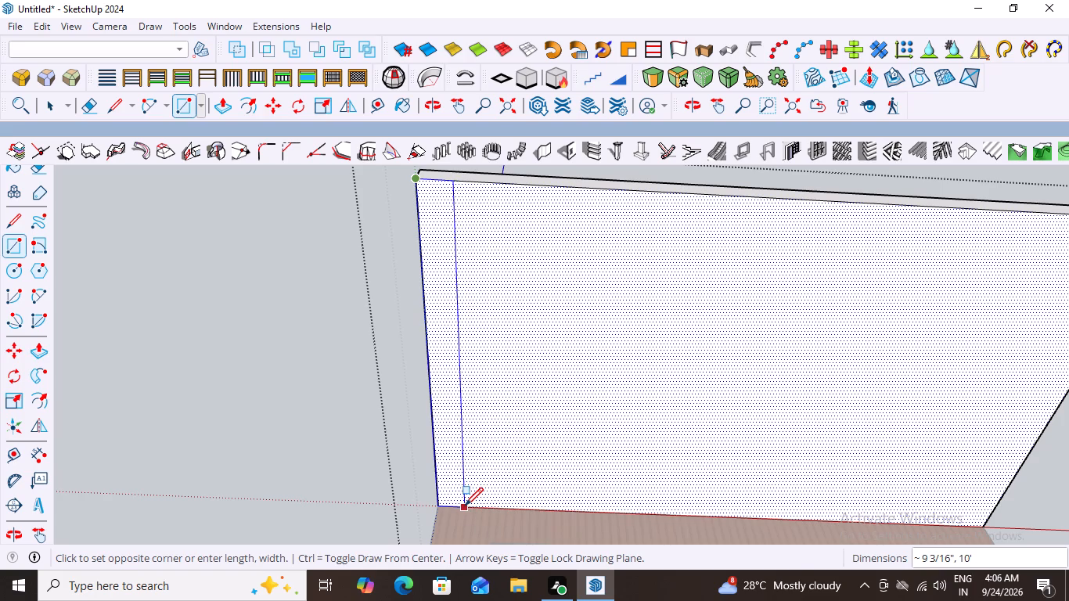
{"action": "scroll", "coordinate": [455, 506], "scroll_direction": "down", "scroll_amount": 6}
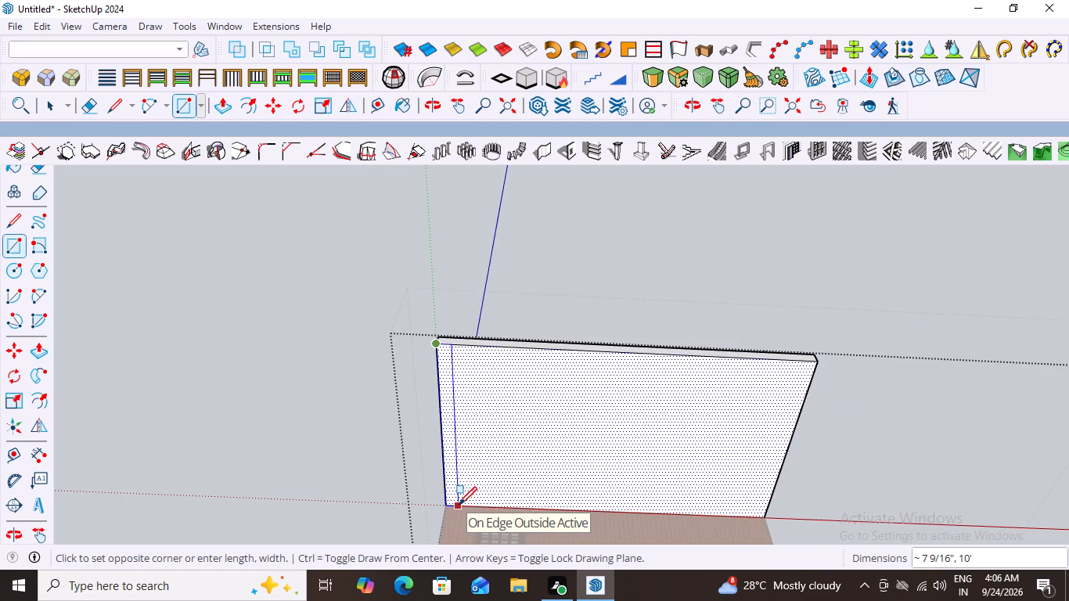
{"action": "scroll", "coordinate": [459, 505], "scroll_direction": "up", "scroll_amount": 4}
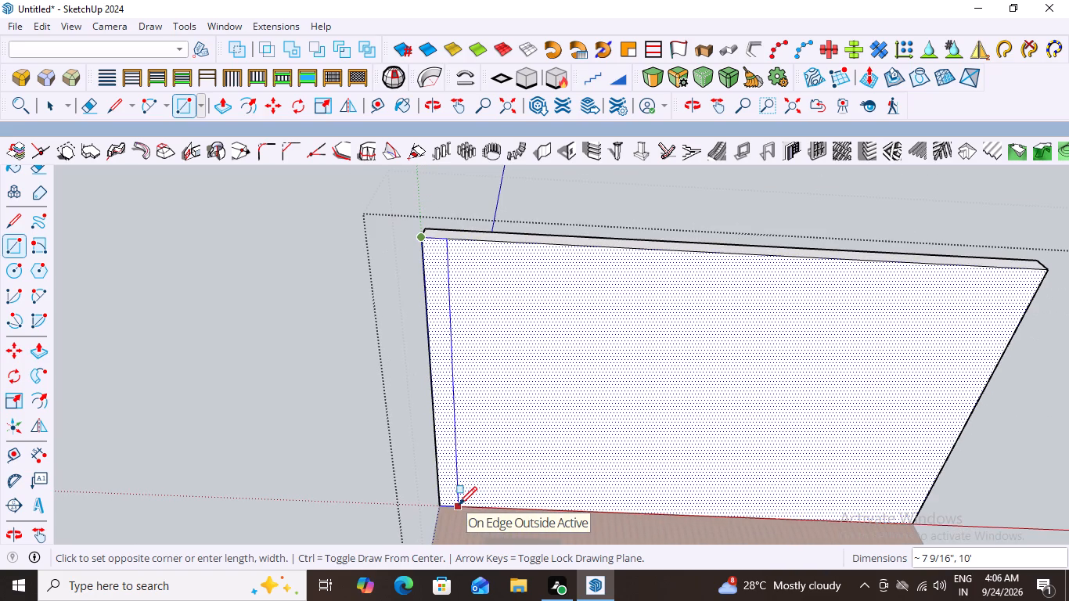
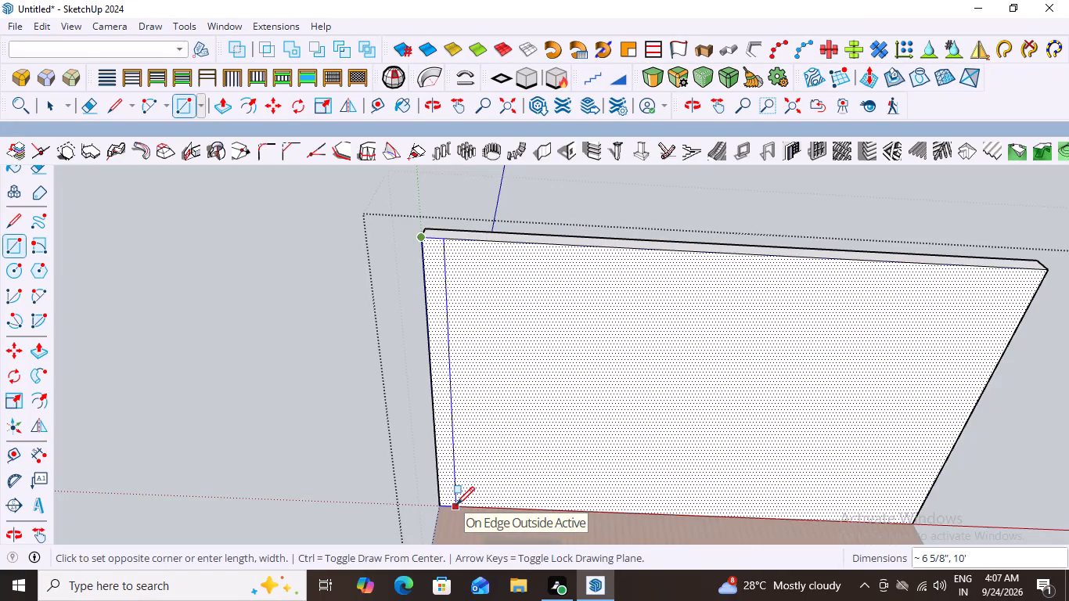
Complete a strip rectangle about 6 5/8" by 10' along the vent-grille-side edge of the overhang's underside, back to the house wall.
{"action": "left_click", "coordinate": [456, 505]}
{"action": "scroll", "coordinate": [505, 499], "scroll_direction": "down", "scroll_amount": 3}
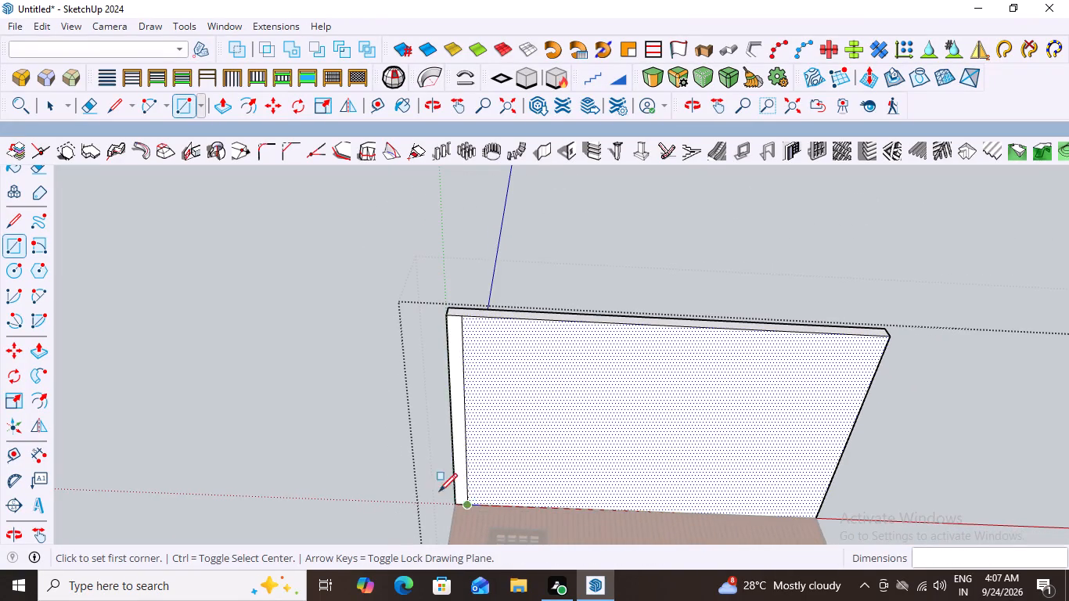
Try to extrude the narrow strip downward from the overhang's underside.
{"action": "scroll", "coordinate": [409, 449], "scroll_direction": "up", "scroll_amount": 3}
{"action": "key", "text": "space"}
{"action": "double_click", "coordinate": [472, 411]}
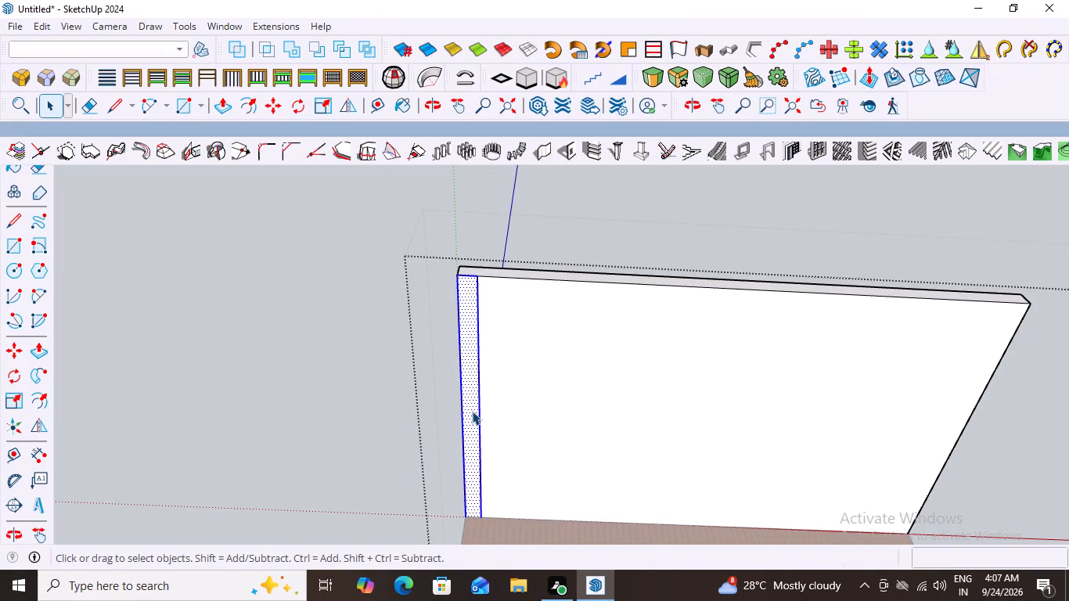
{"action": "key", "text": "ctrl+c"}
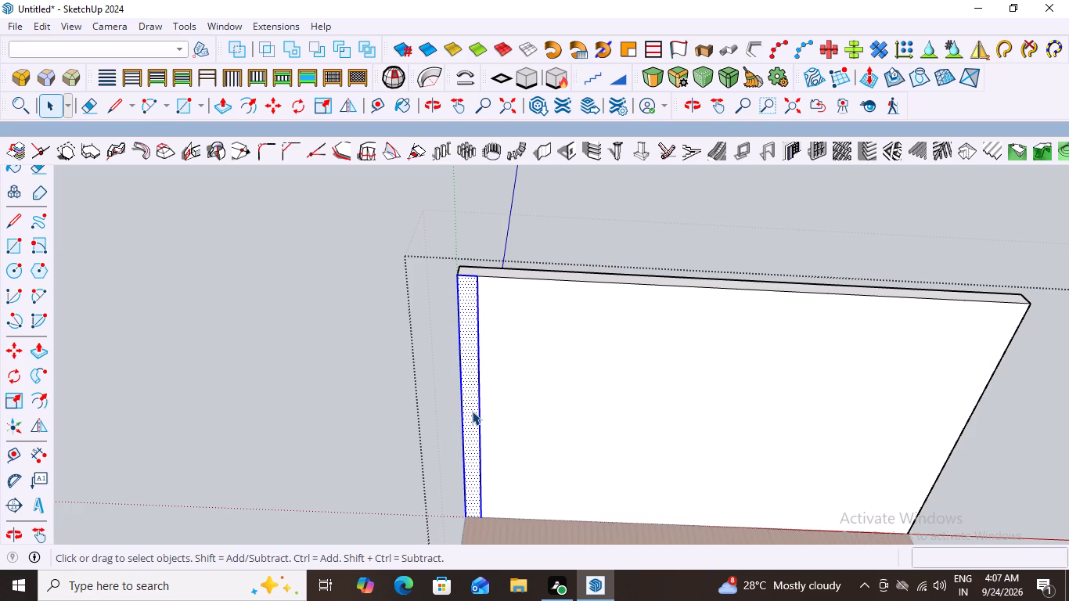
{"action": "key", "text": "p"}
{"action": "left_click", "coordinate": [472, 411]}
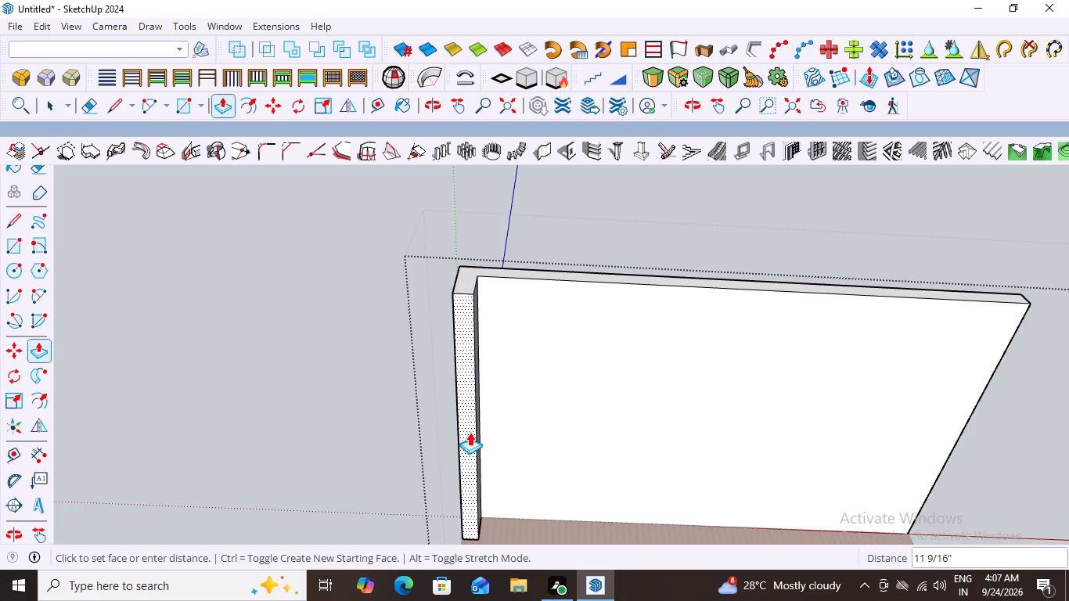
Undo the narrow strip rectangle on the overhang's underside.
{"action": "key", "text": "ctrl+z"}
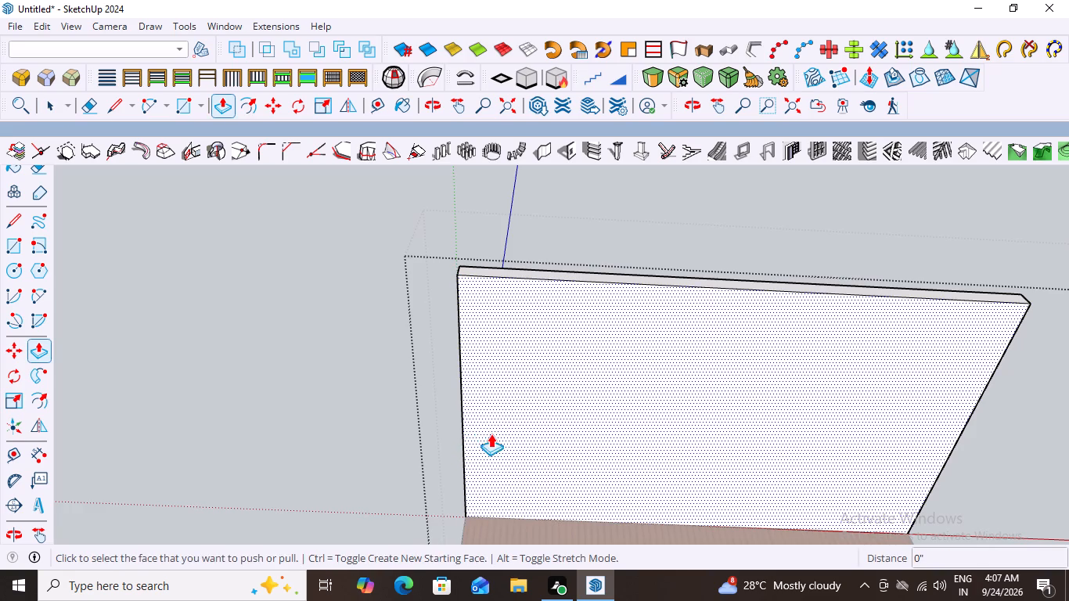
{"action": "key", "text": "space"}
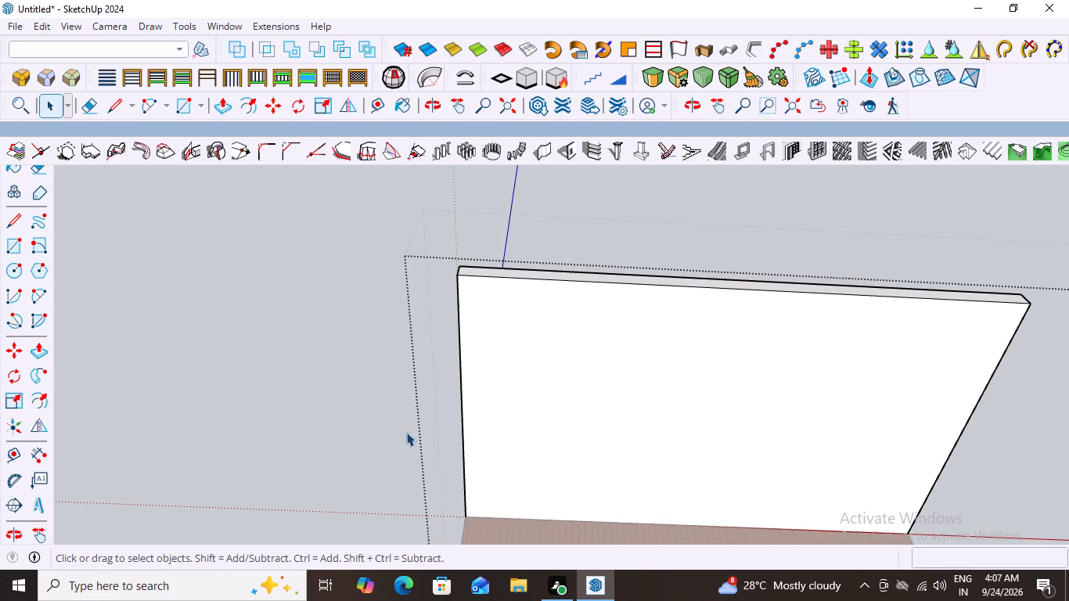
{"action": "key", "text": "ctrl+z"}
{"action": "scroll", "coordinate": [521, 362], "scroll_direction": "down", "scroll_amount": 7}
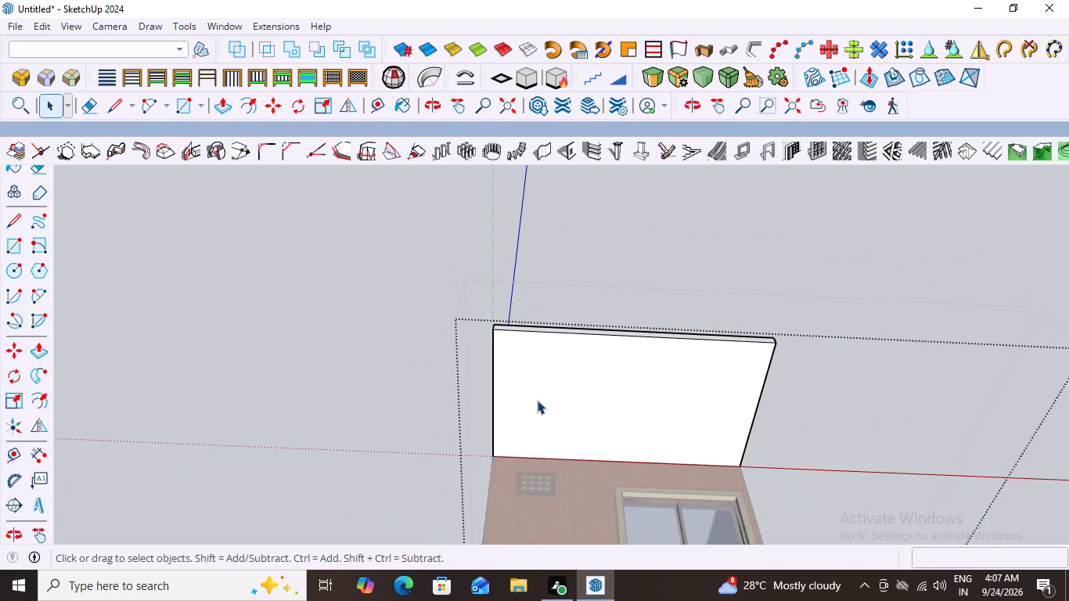
Draw a strip rectangle about 10 13/16" by 10' on the overhang's underside, from the vent-grille-side front corner back to the house wall.
{"action": "left_click", "coordinate": [536, 397]}
{"action": "left_click", "coordinate": [536, 397]}
{"action": "left_click", "coordinate": [536, 397]}
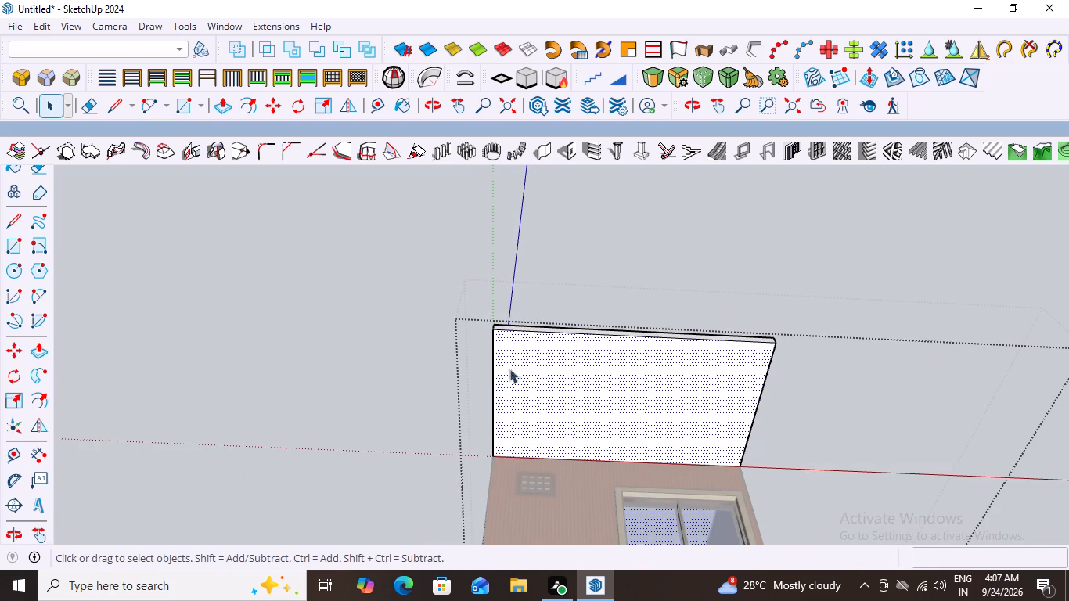
{"action": "scroll", "coordinate": [485, 344], "scroll_direction": "up", "scroll_amount": 7}
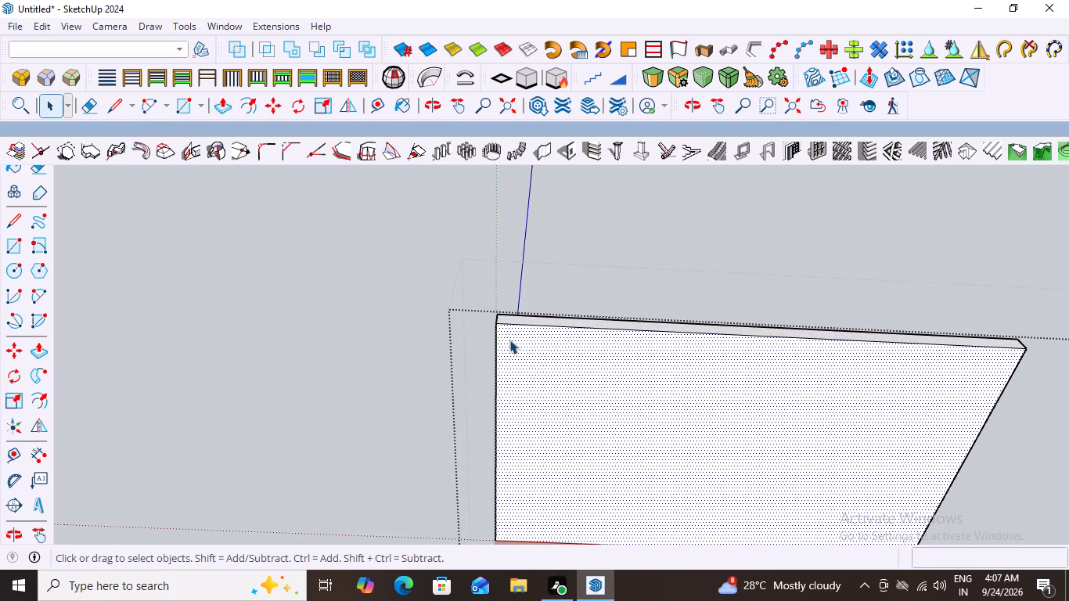
{"action": "key", "text": "r"}
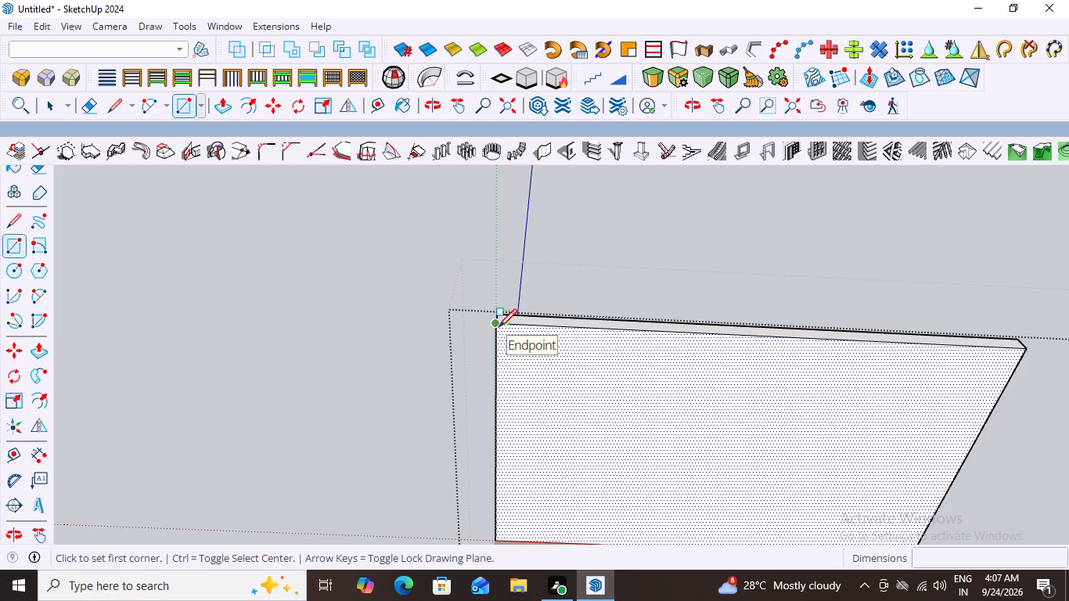
{"action": "scroll", "coordinate": [499, 327], "scroll_direction": "down", "scroll_amount": 5}
{"action": "scroll", "coordinate": [493, 365], "scroll_direction": "up", "scroll_amount": 5}
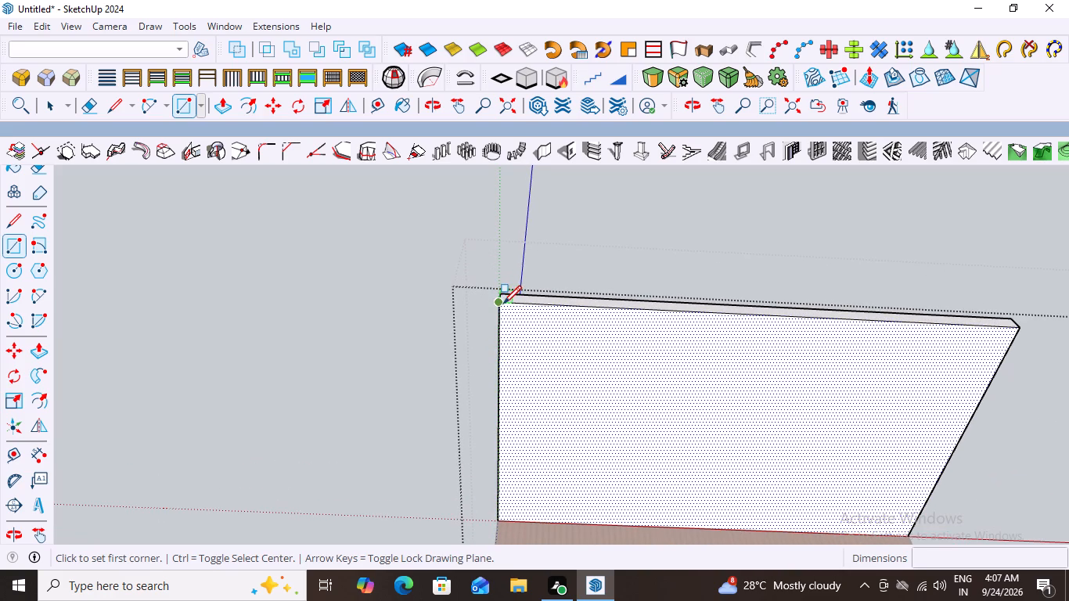
{"action": "left_click", "coordinate": [500, 306]}
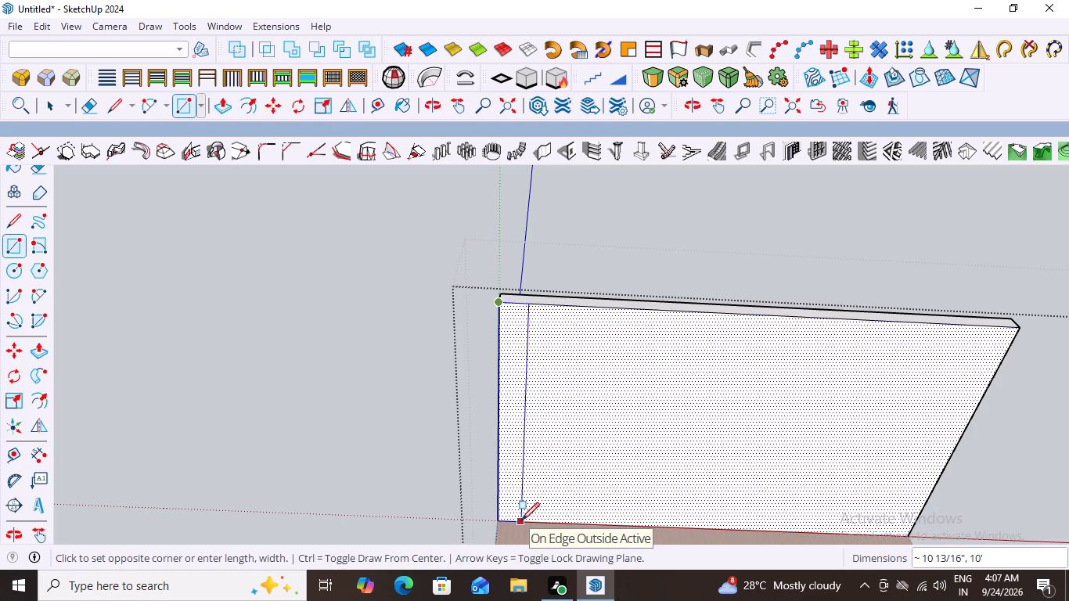
{"action": "left_click", "coordinate": [521, 520]}
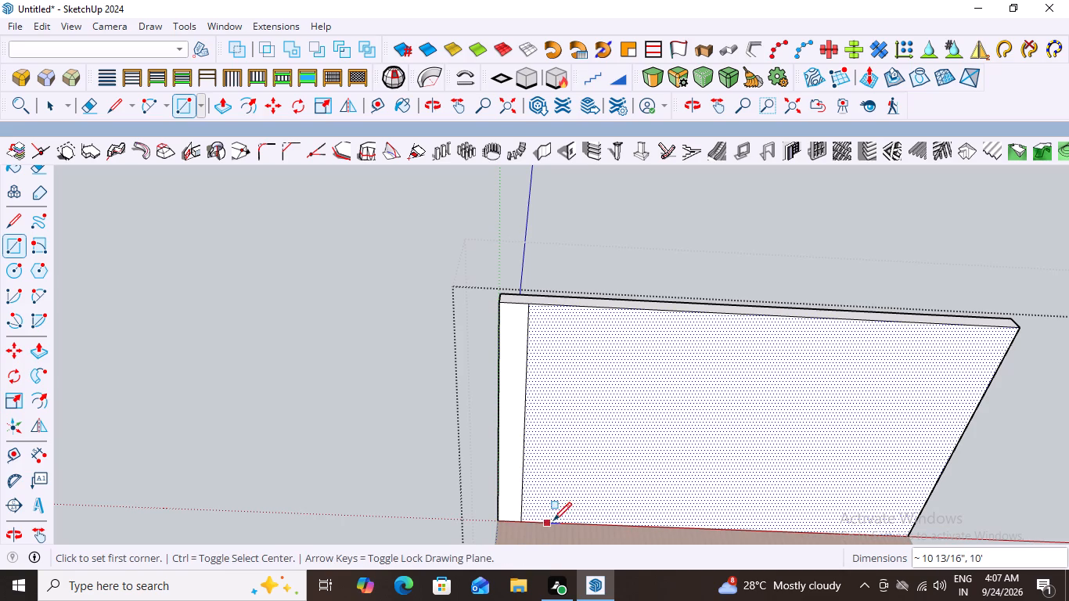
Copy the strip's face and edges about 15' 3 1/4" across the underside to the overhang's opposite side edge.
{"action": "key", "text": "space"}
{"action": "double_click", "coordinate": [508, 455]}
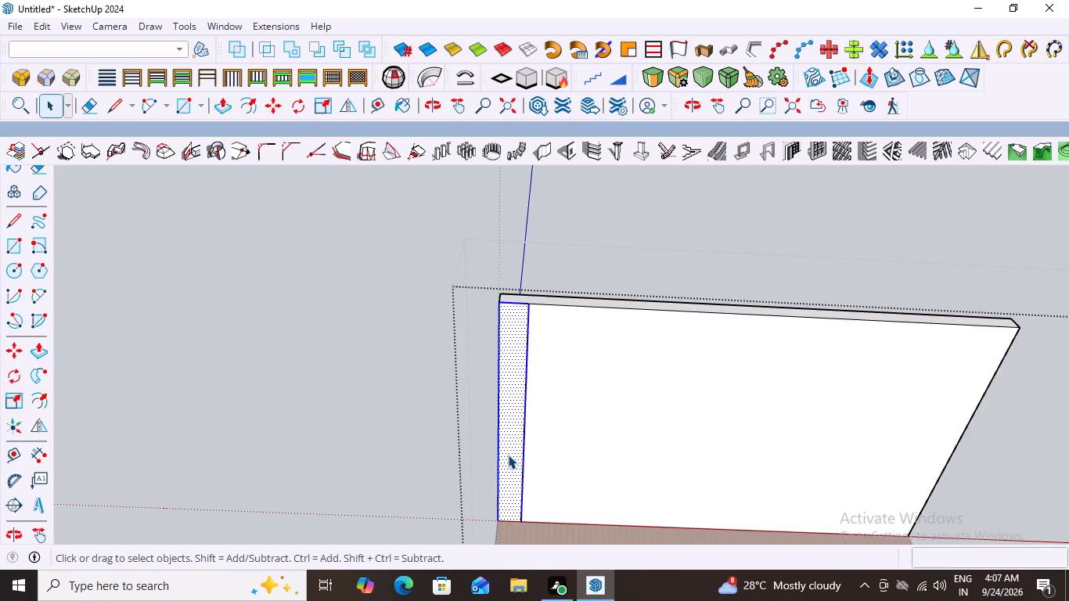
{"action": "triple_click", "coordinate": [508, 455]}
{"action": "left_click", "coordinate": [508, 455]}
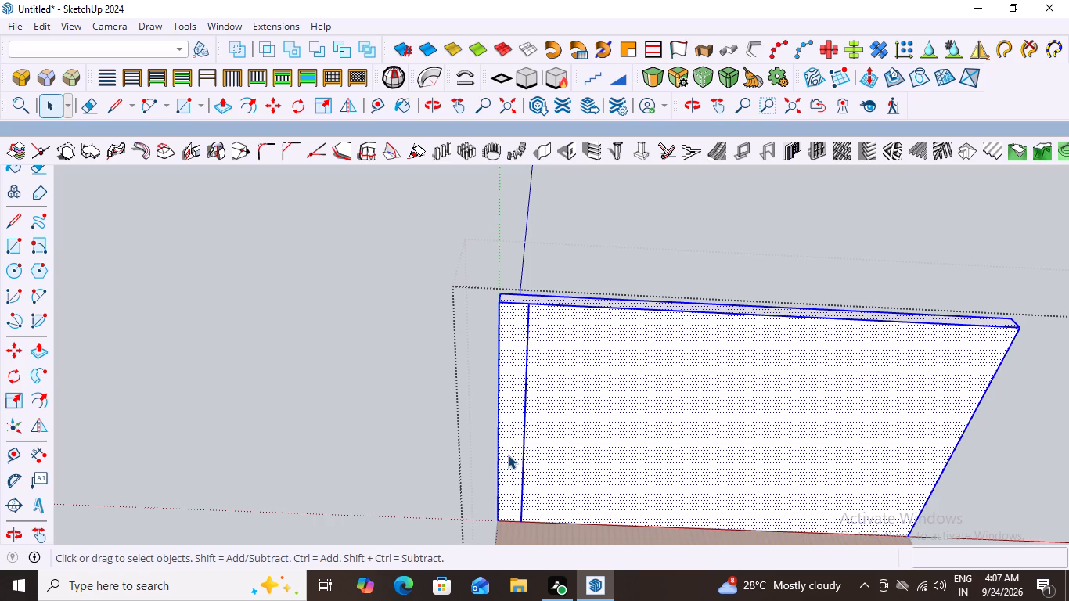
{"action": "left_click", "coordinate": [508, 455]}
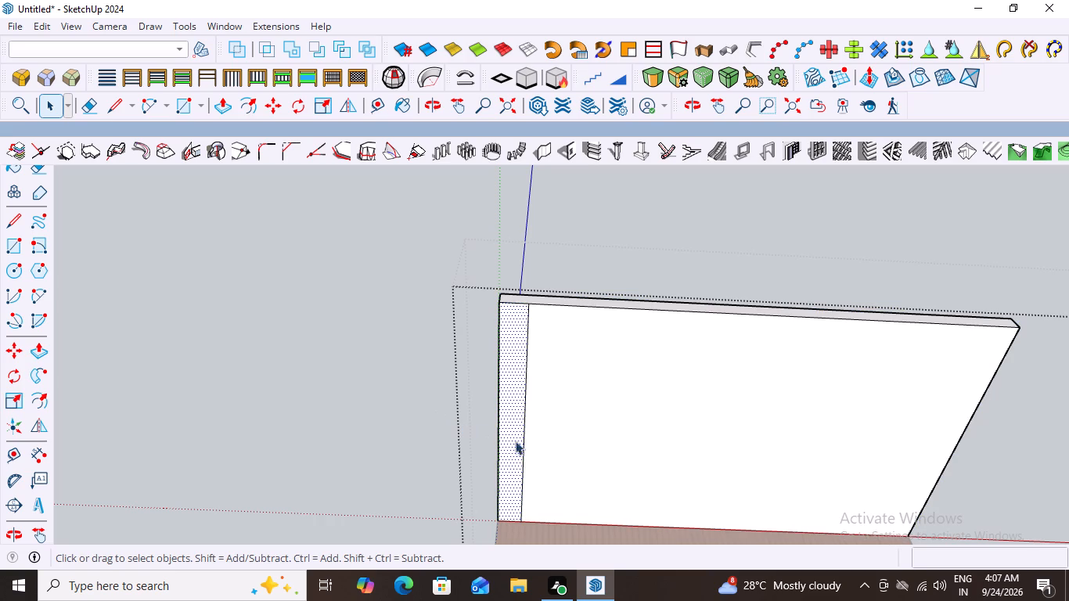
{"action": "double_click", "coordinate": [509, 436]}
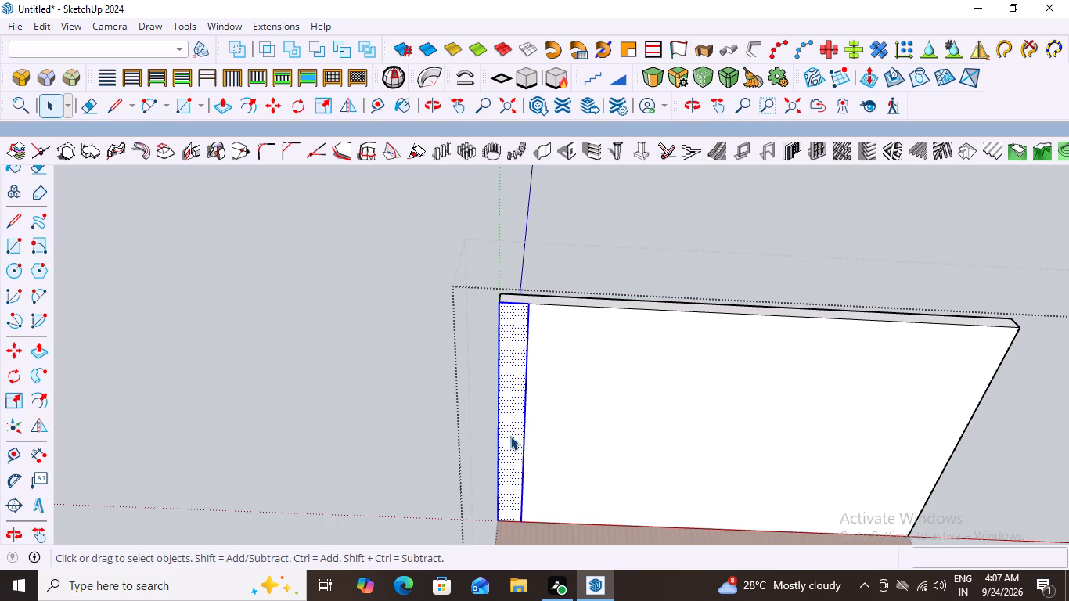
{"action": "key", "text": "m"}
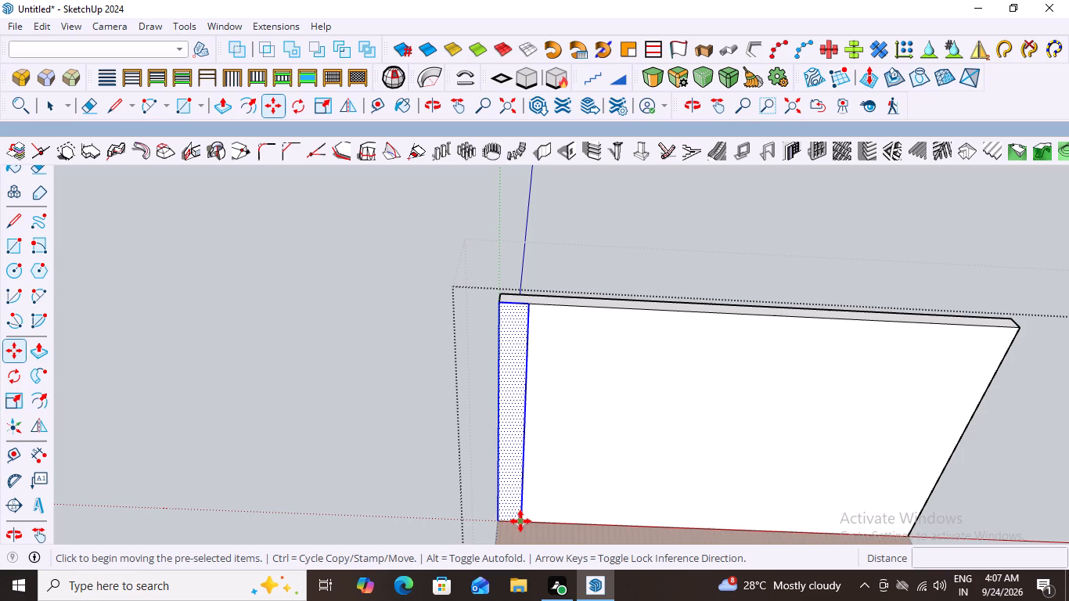
{"action": "left_click", "coordinate": [522, 522]}
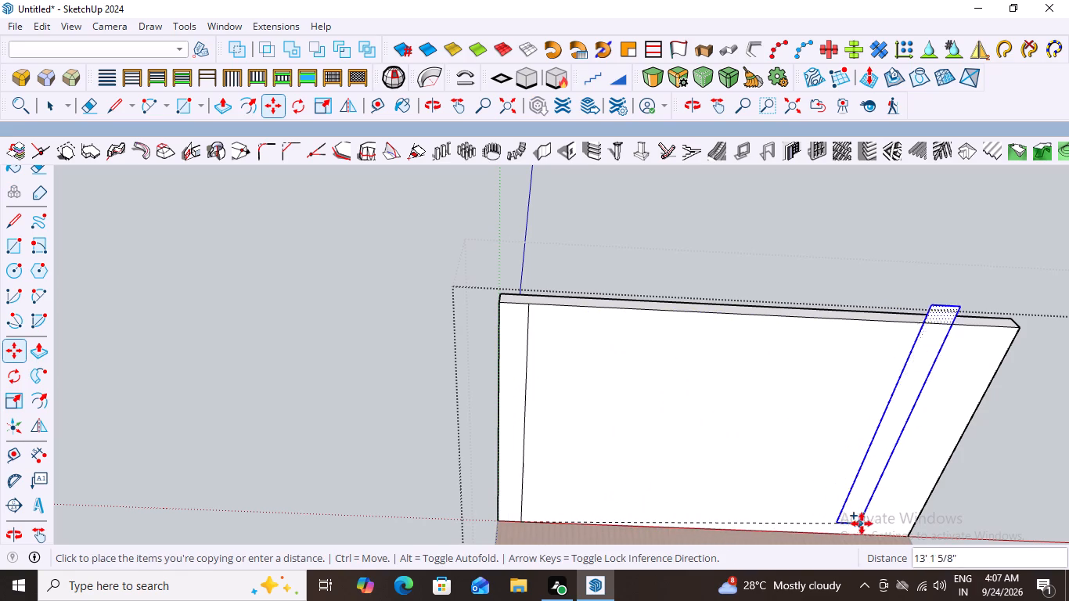
{"action": "left_click", "coordinate": [911, 540]}
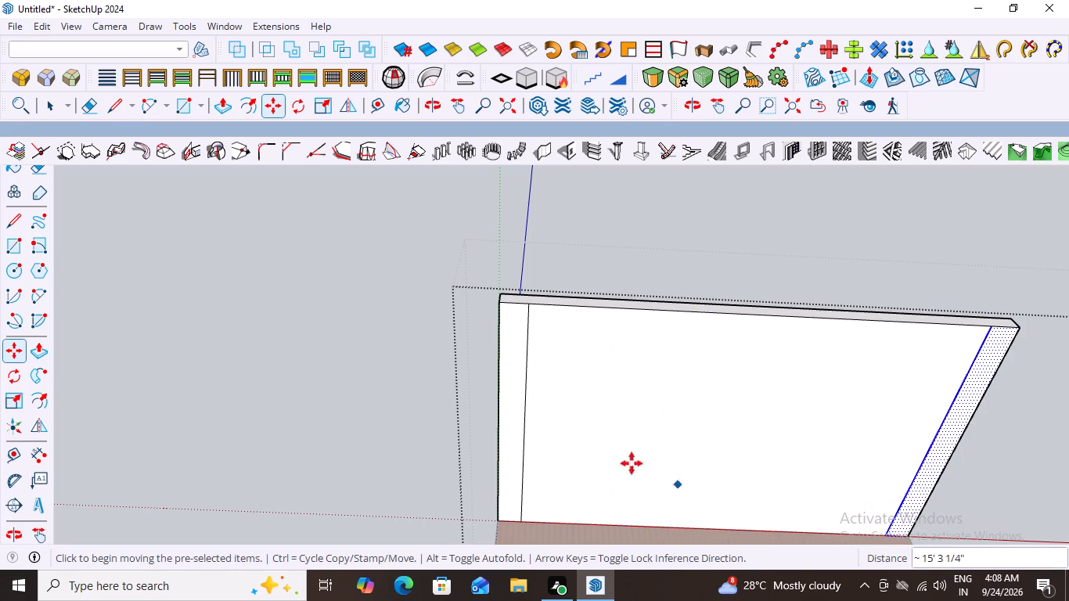
Copy the vent-grille-side strip and paste it in place on the overhang's underside.
{"action": "key", "text": "space"}
{"action": "triple_click", "coordinate": [512, 397]}
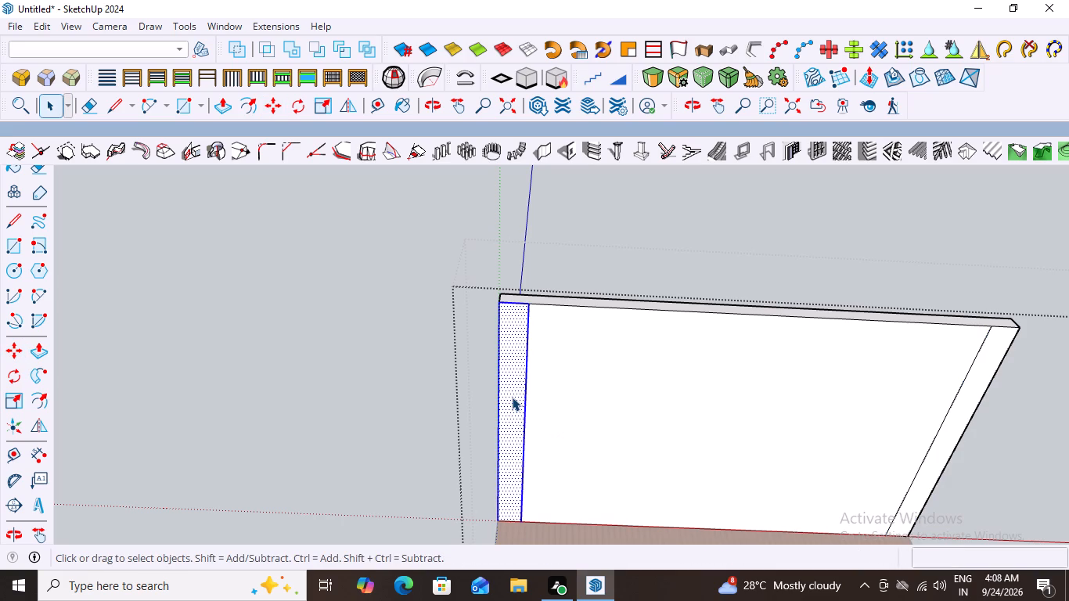
{"action": "double_click", "coordinate": [512, 397]}
{"action": "key", "text": "ctrl+c"}
{"action": "left_click", "coordinate": [45, 28]}
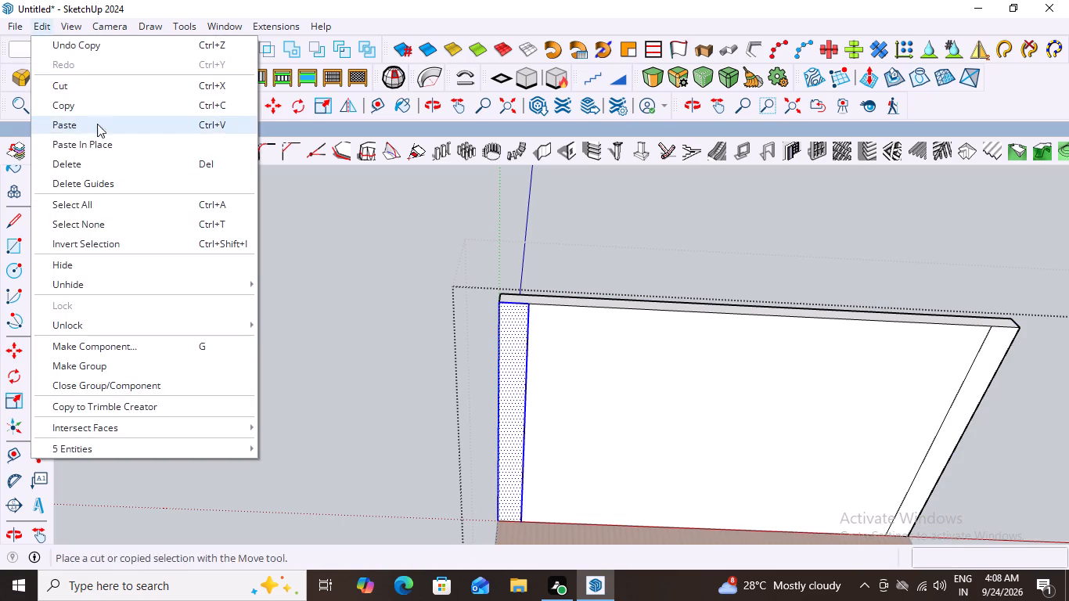
{"action": "left_click", "coordinate": [124, 144]}
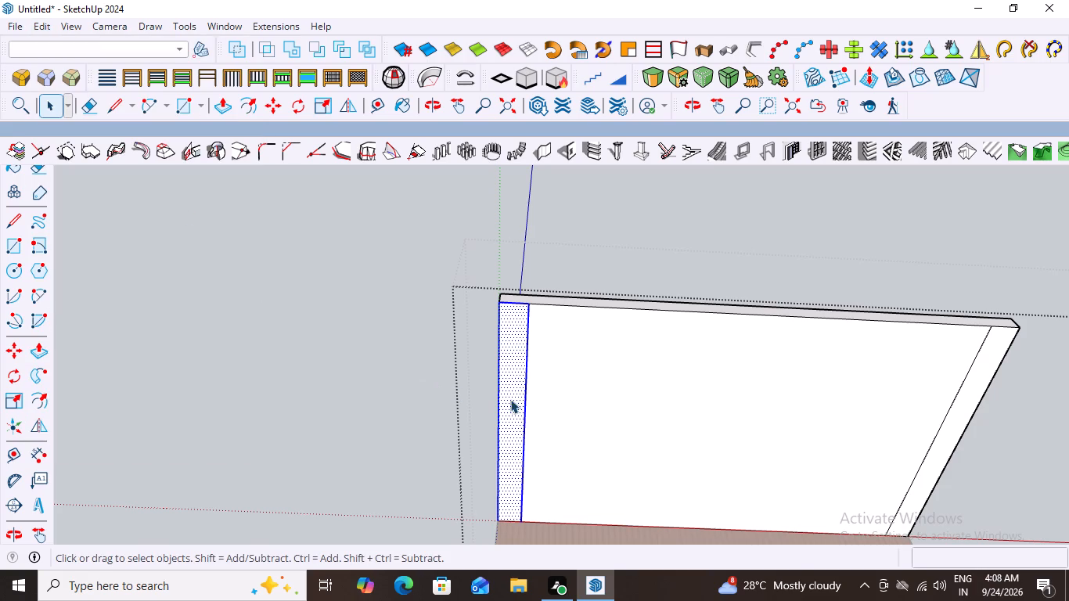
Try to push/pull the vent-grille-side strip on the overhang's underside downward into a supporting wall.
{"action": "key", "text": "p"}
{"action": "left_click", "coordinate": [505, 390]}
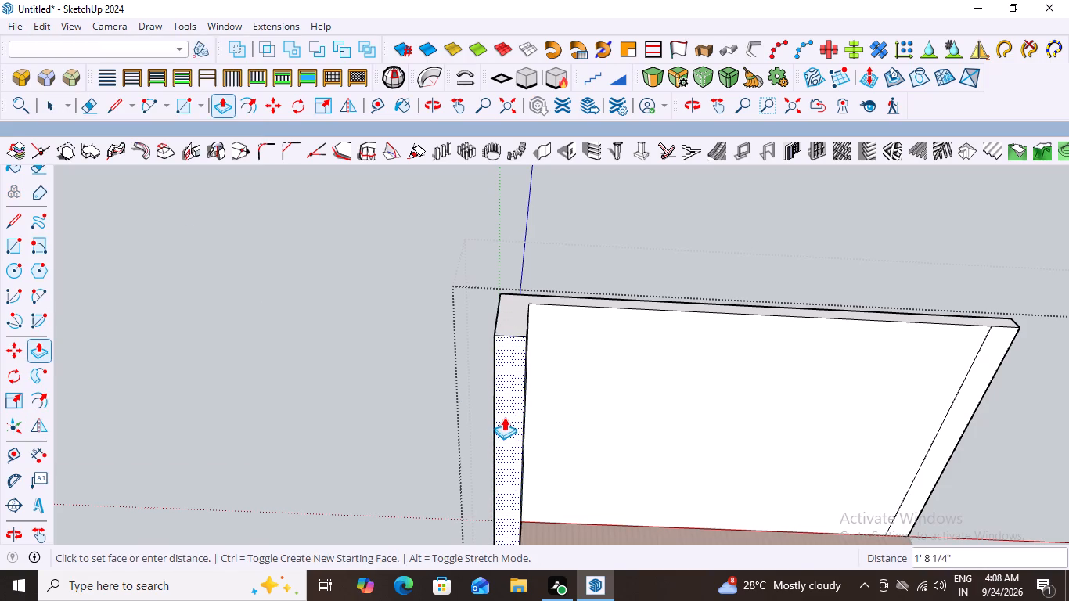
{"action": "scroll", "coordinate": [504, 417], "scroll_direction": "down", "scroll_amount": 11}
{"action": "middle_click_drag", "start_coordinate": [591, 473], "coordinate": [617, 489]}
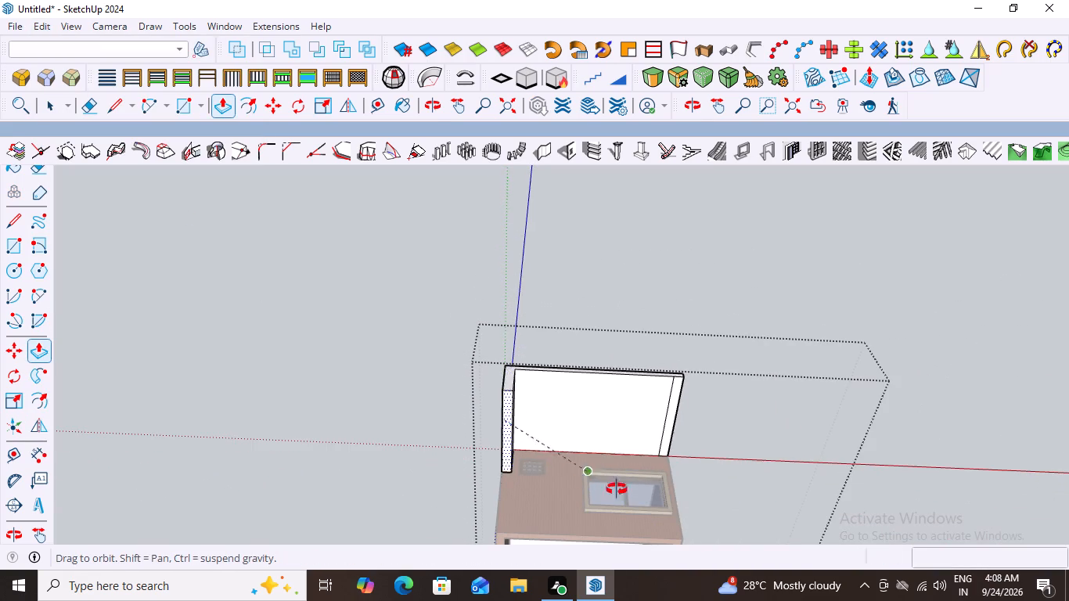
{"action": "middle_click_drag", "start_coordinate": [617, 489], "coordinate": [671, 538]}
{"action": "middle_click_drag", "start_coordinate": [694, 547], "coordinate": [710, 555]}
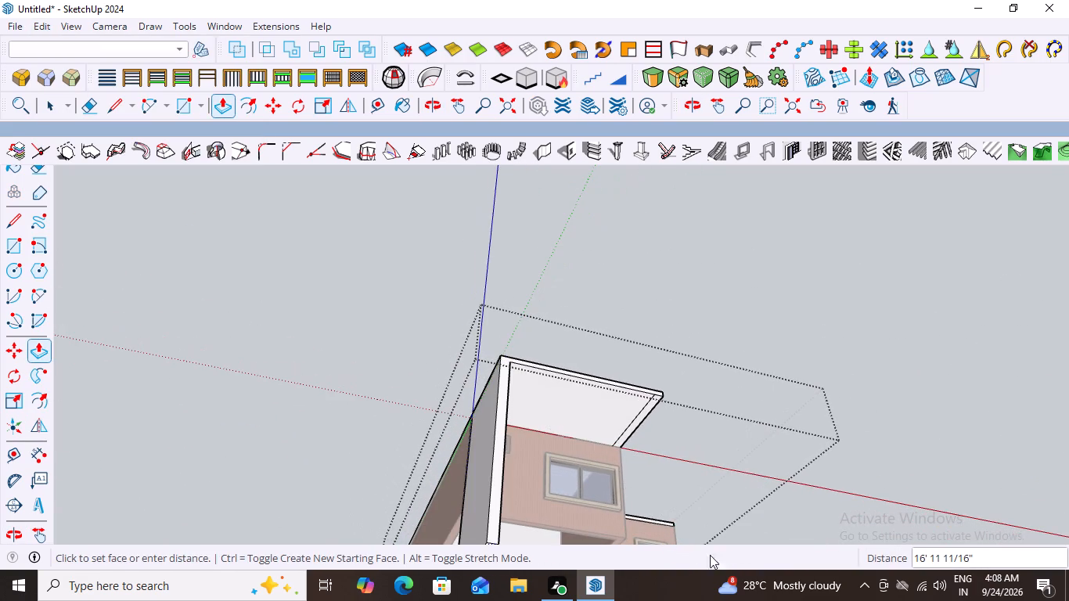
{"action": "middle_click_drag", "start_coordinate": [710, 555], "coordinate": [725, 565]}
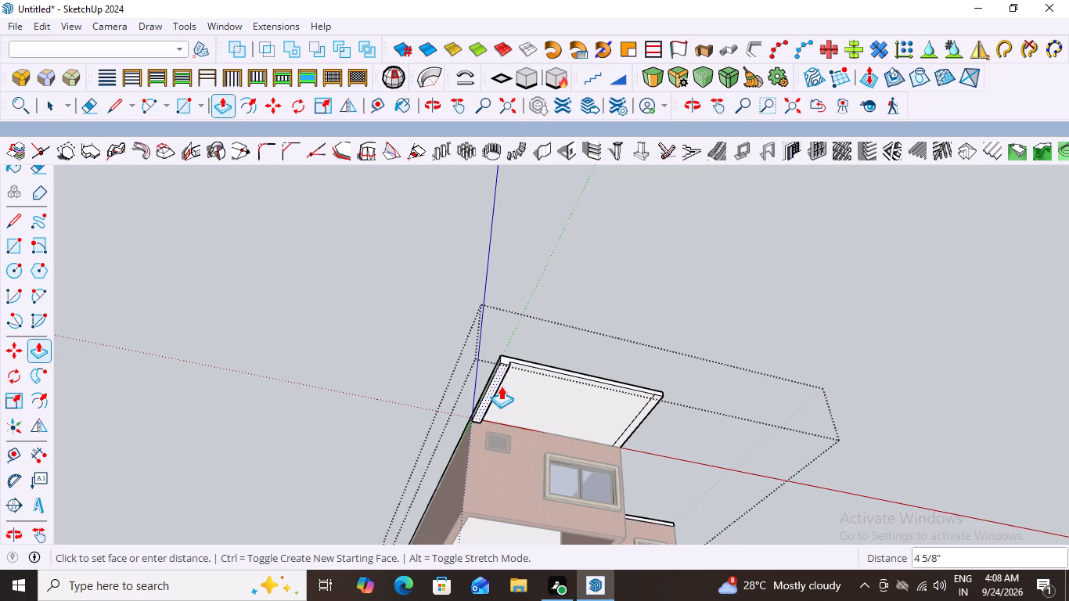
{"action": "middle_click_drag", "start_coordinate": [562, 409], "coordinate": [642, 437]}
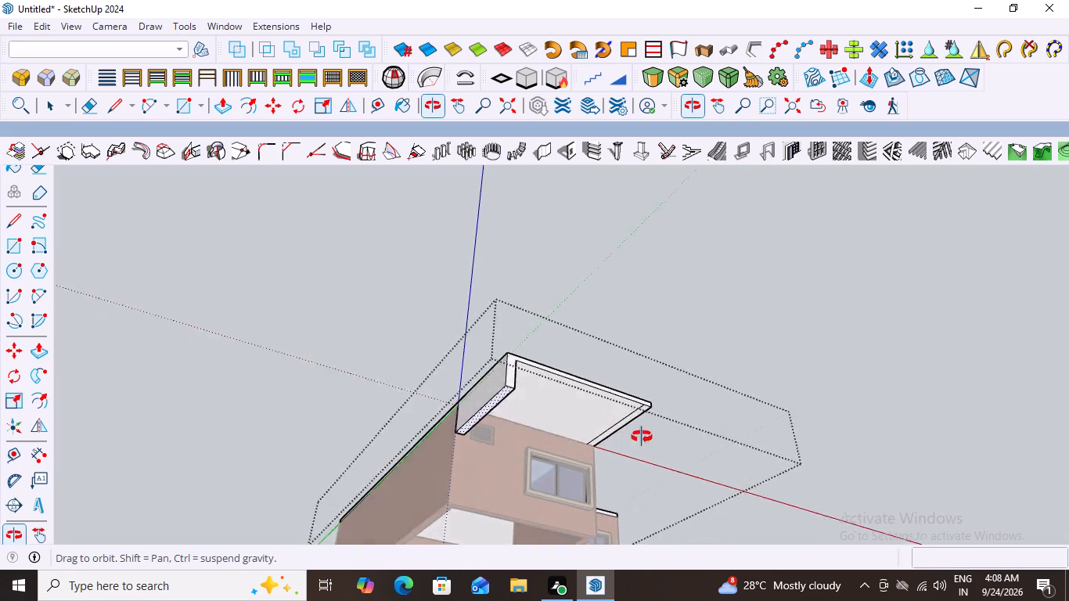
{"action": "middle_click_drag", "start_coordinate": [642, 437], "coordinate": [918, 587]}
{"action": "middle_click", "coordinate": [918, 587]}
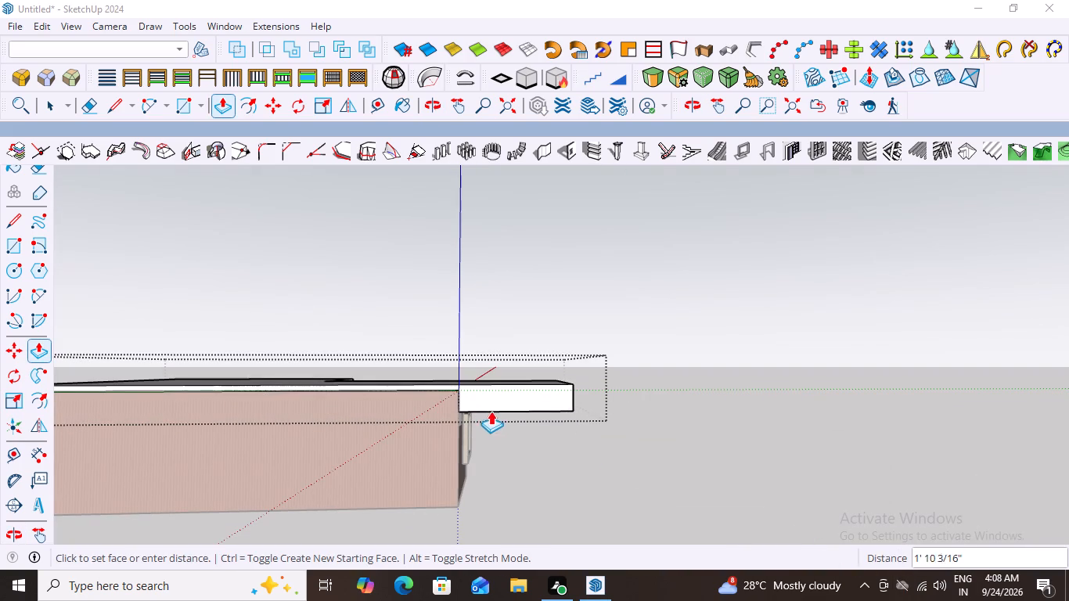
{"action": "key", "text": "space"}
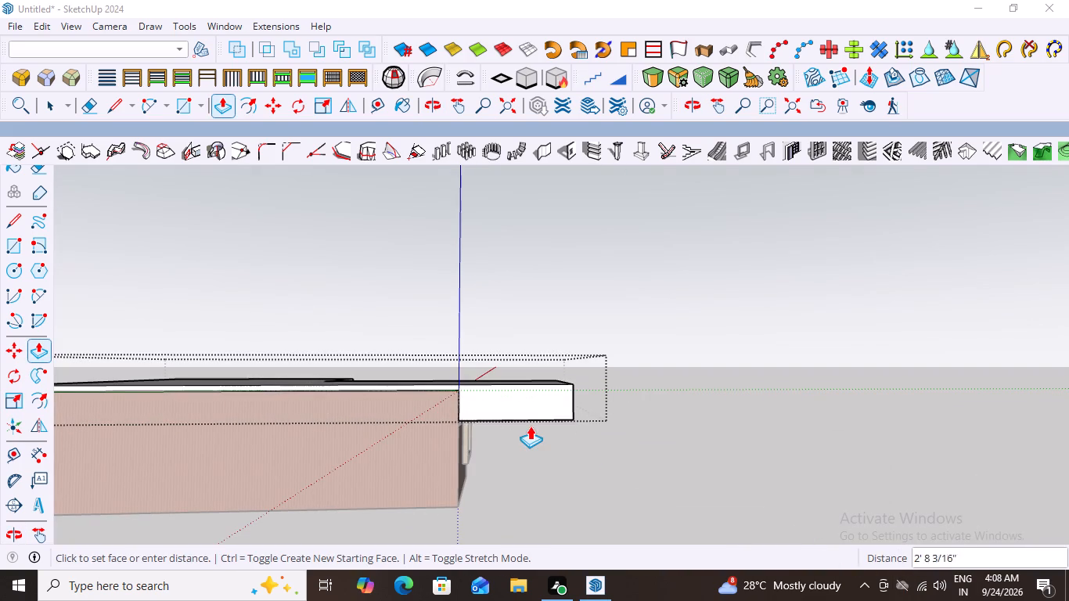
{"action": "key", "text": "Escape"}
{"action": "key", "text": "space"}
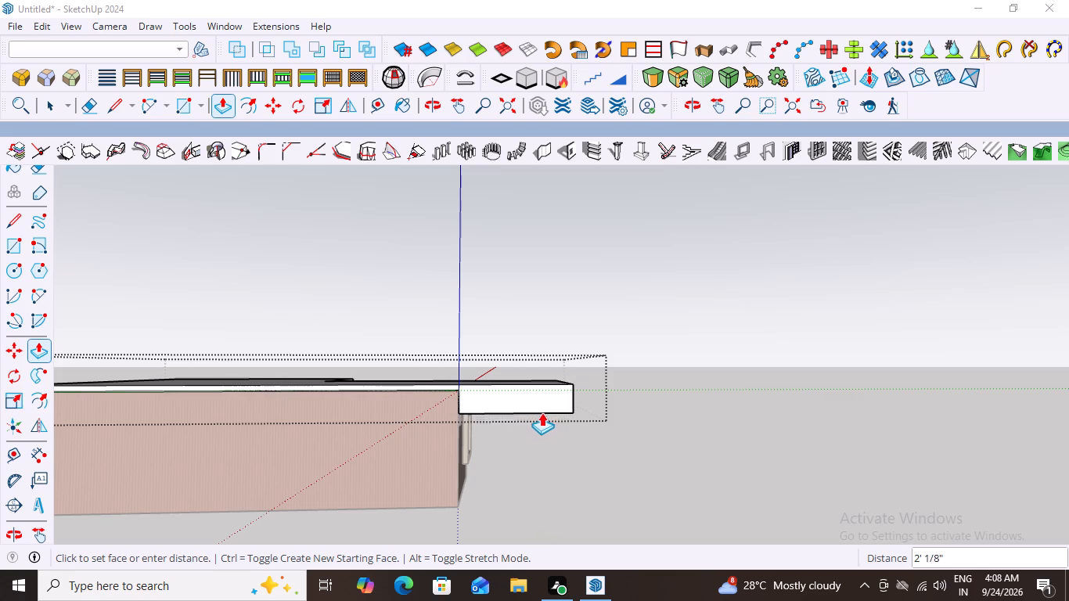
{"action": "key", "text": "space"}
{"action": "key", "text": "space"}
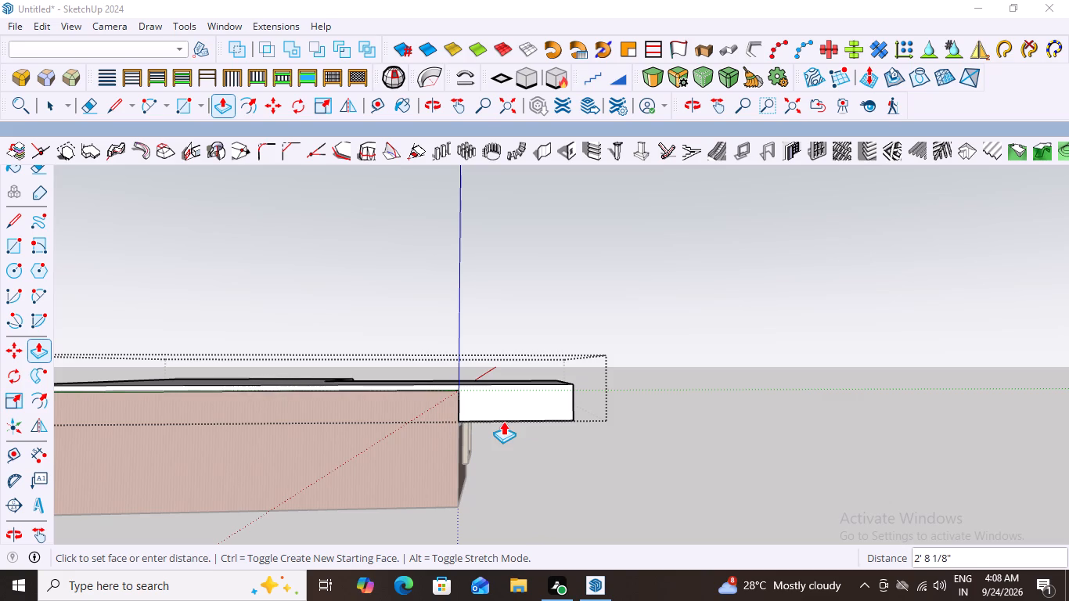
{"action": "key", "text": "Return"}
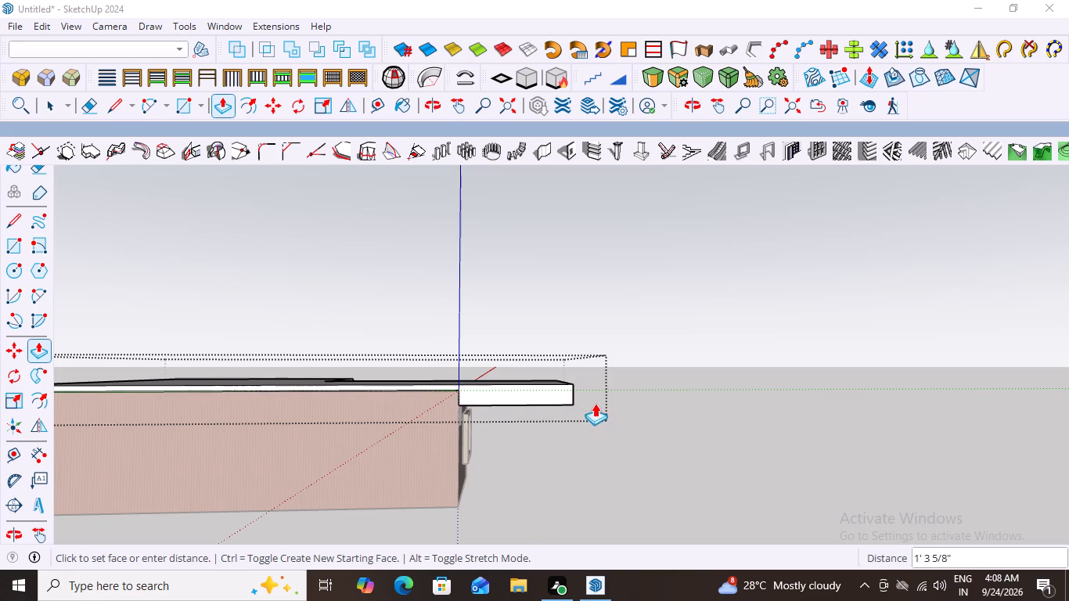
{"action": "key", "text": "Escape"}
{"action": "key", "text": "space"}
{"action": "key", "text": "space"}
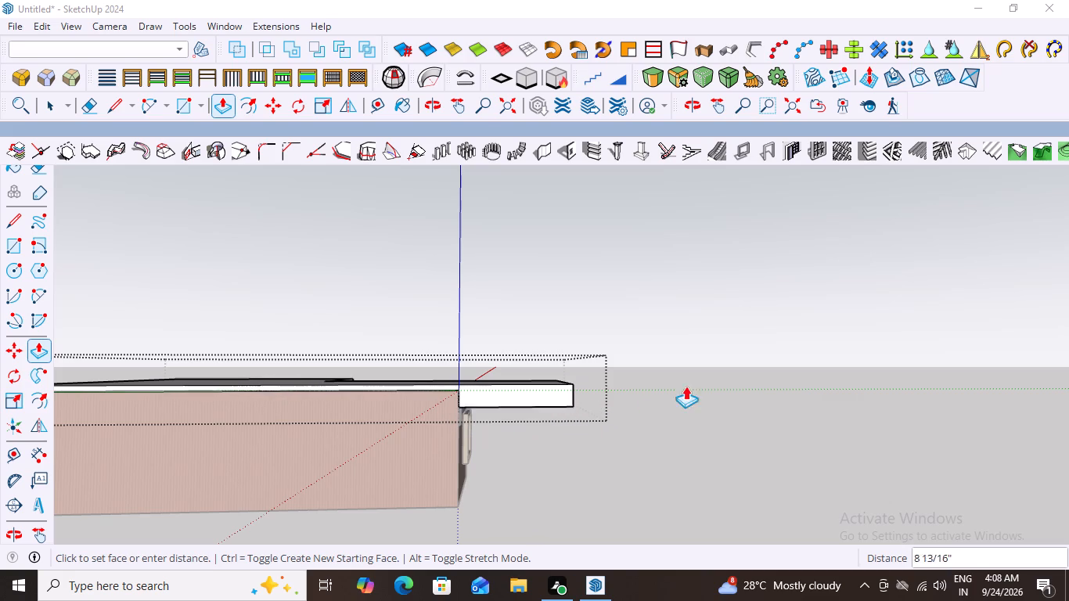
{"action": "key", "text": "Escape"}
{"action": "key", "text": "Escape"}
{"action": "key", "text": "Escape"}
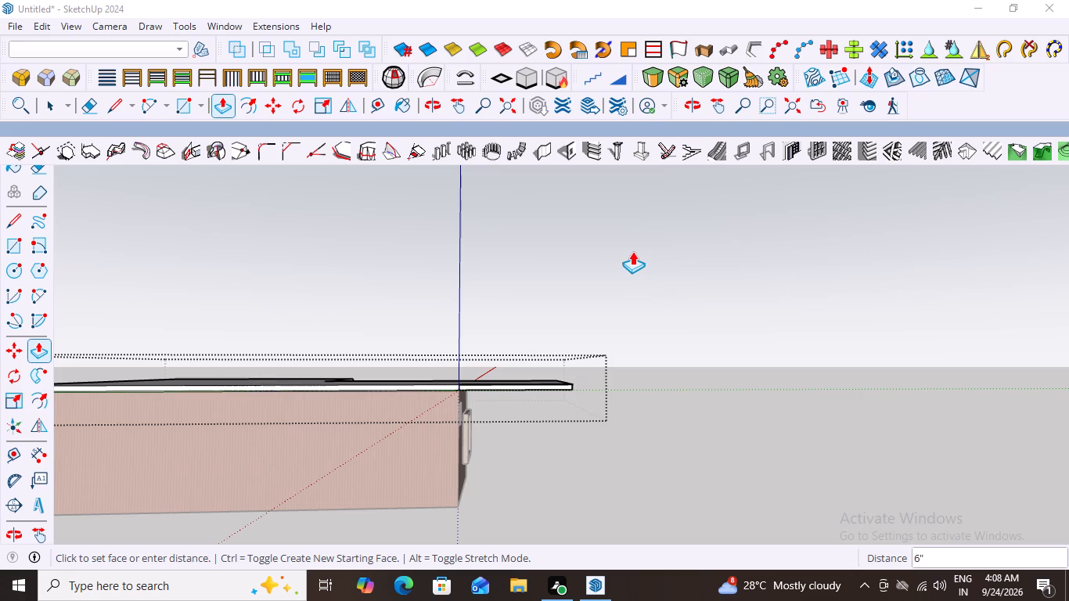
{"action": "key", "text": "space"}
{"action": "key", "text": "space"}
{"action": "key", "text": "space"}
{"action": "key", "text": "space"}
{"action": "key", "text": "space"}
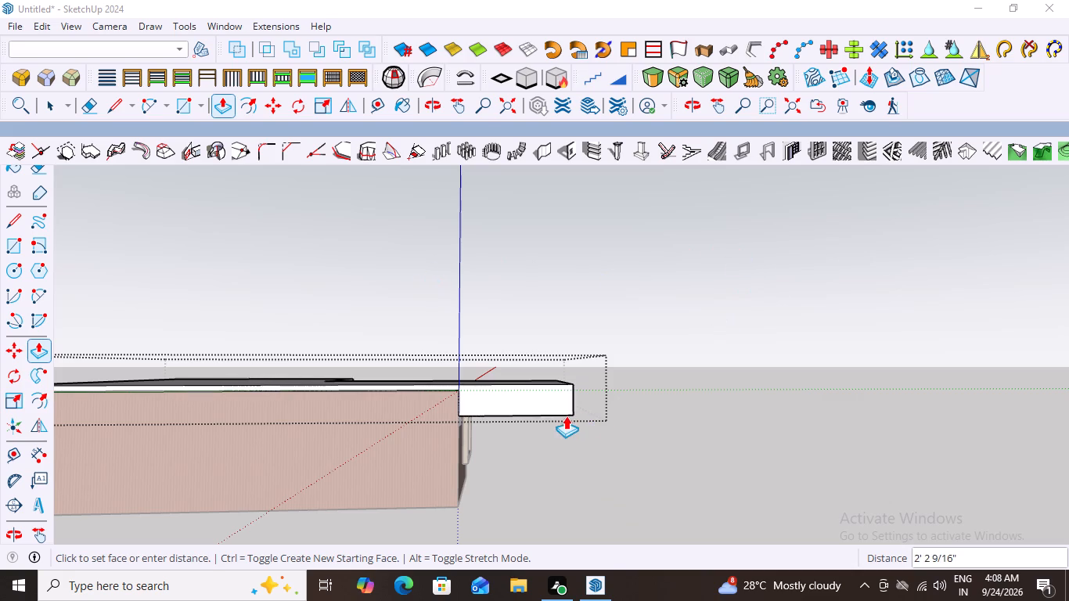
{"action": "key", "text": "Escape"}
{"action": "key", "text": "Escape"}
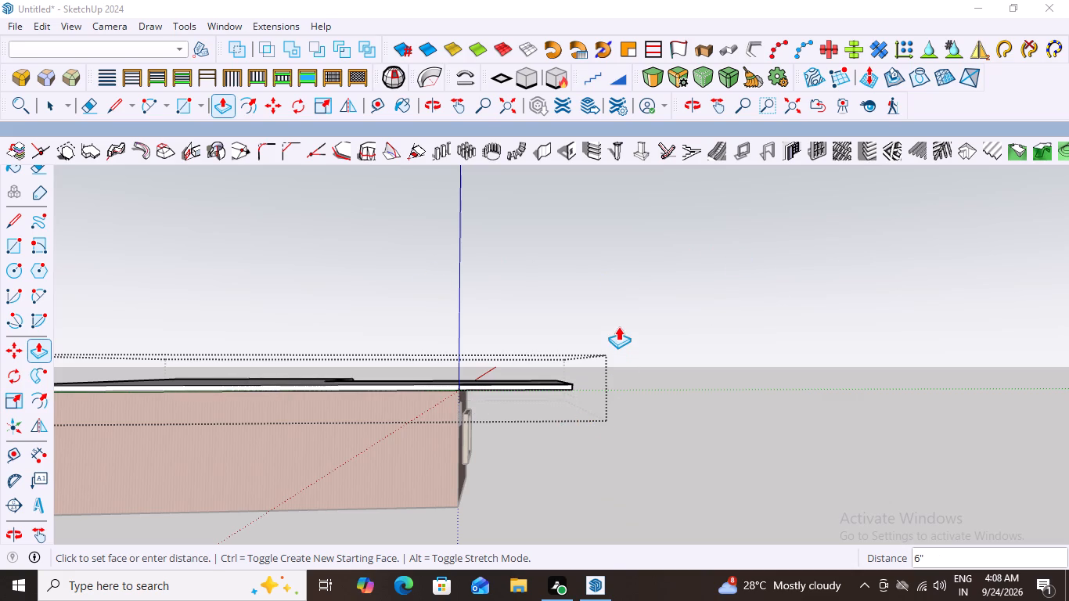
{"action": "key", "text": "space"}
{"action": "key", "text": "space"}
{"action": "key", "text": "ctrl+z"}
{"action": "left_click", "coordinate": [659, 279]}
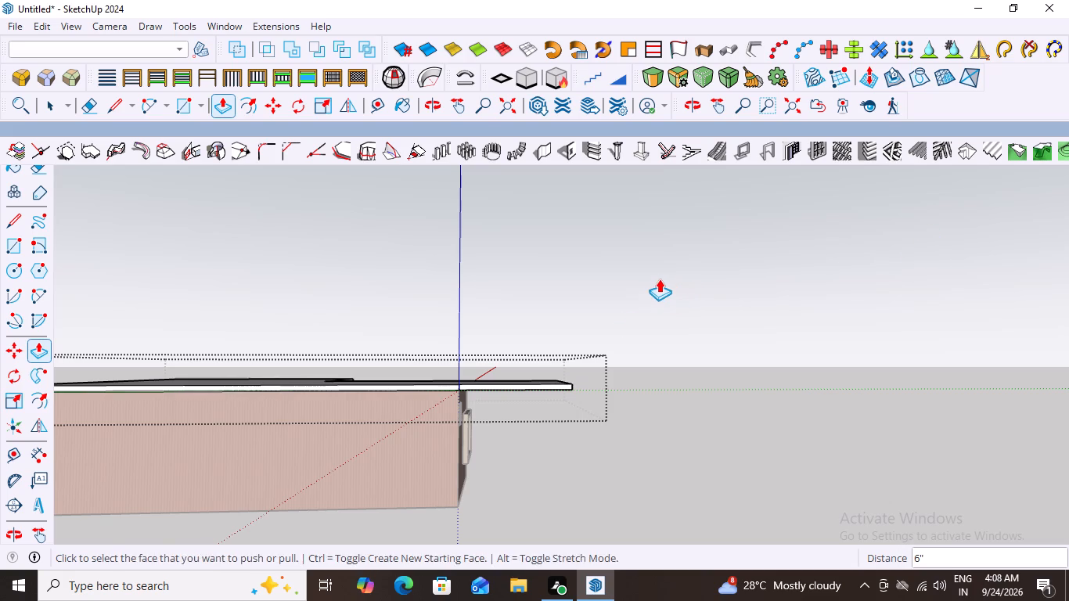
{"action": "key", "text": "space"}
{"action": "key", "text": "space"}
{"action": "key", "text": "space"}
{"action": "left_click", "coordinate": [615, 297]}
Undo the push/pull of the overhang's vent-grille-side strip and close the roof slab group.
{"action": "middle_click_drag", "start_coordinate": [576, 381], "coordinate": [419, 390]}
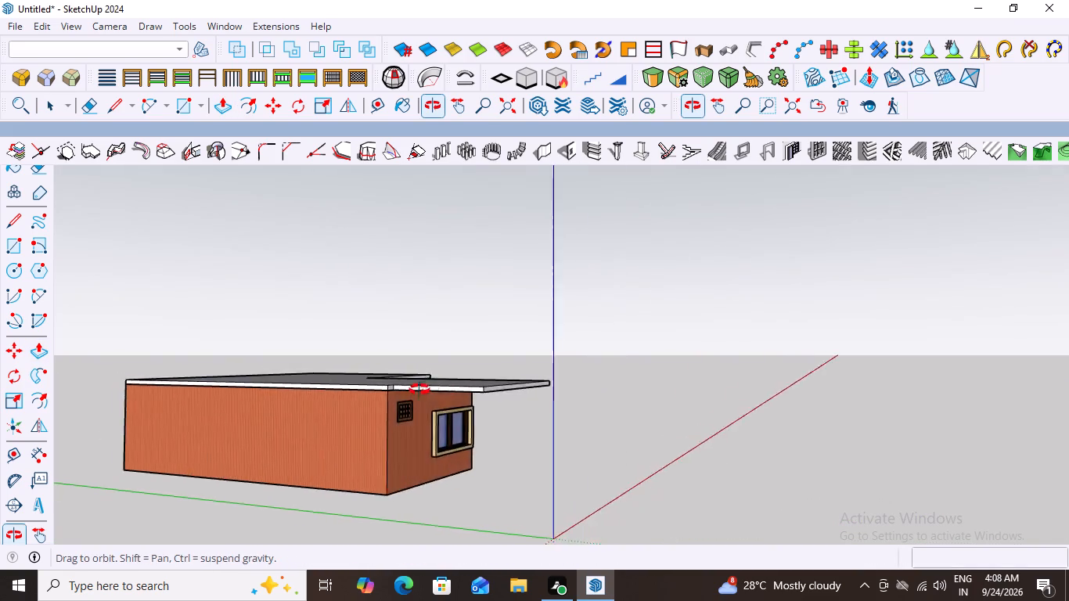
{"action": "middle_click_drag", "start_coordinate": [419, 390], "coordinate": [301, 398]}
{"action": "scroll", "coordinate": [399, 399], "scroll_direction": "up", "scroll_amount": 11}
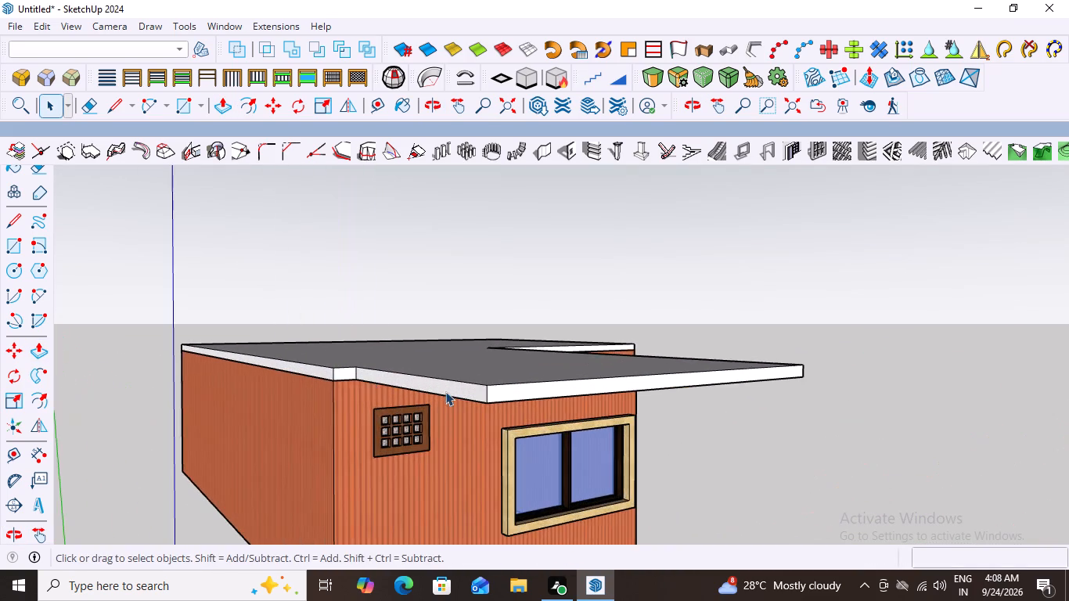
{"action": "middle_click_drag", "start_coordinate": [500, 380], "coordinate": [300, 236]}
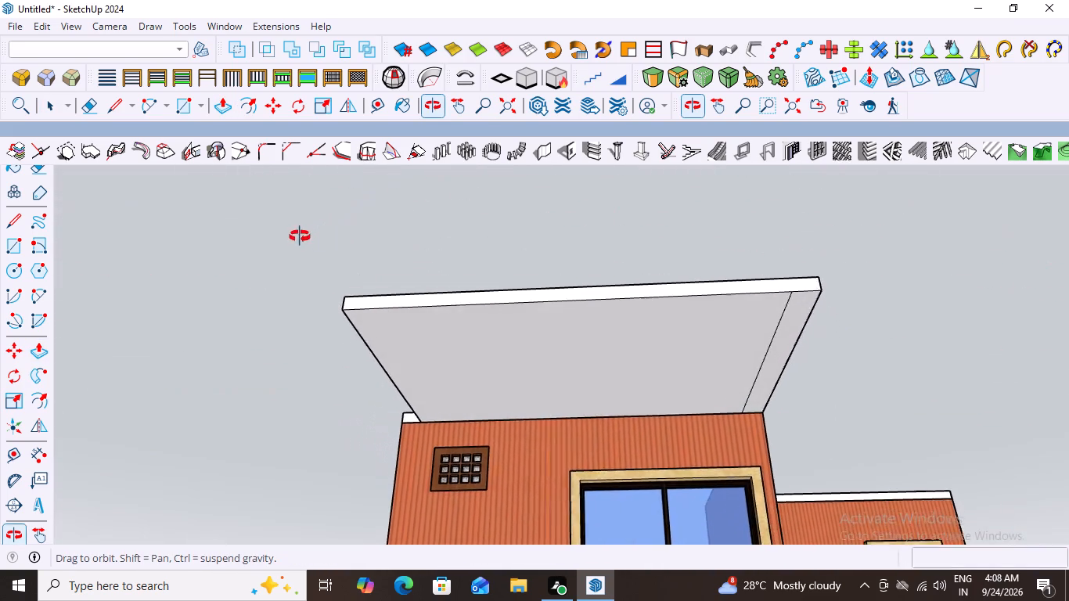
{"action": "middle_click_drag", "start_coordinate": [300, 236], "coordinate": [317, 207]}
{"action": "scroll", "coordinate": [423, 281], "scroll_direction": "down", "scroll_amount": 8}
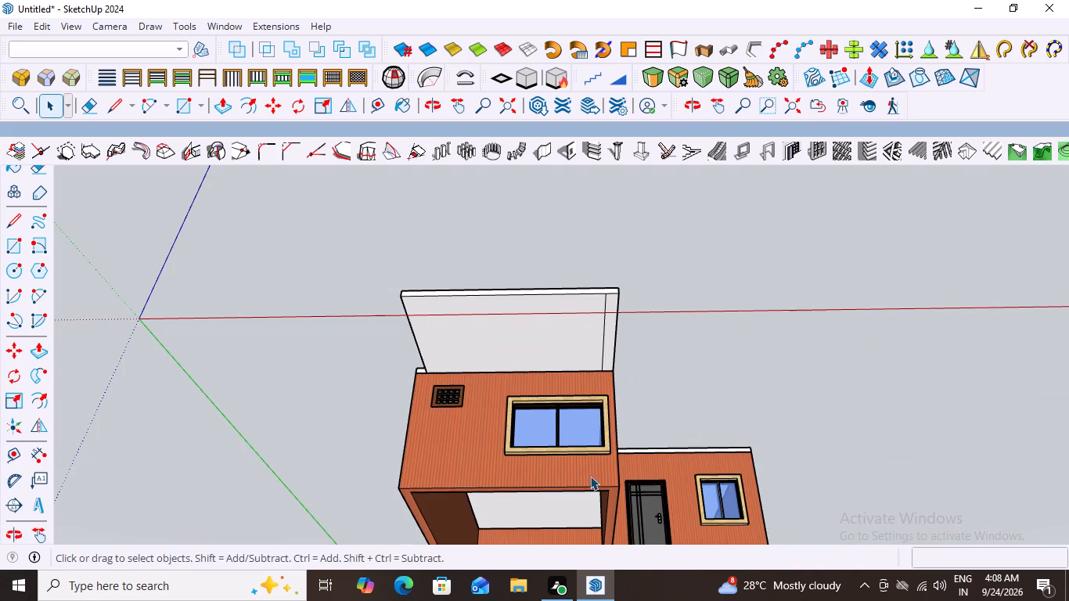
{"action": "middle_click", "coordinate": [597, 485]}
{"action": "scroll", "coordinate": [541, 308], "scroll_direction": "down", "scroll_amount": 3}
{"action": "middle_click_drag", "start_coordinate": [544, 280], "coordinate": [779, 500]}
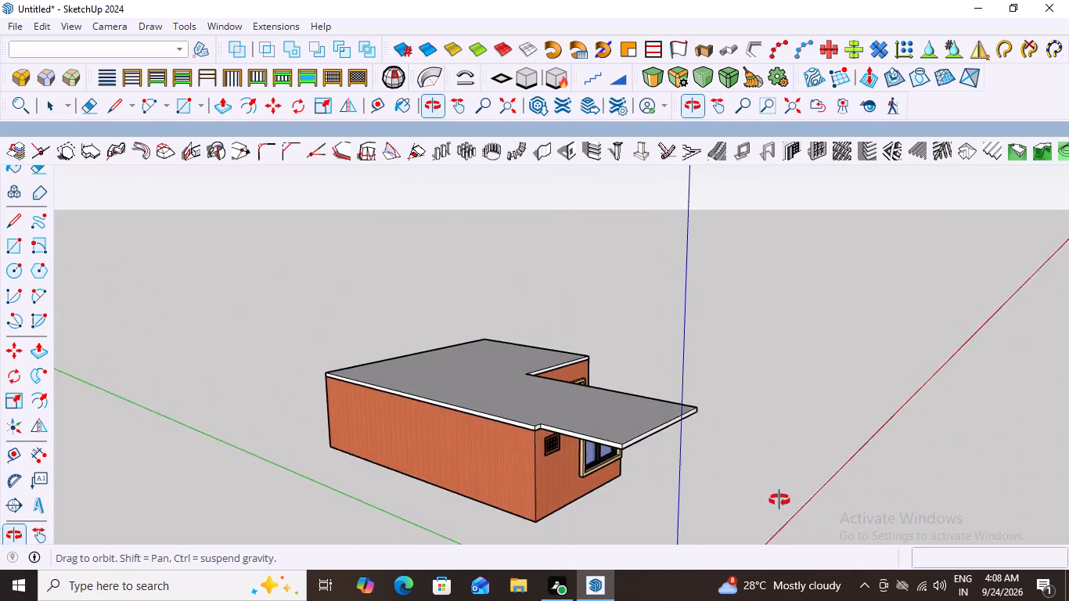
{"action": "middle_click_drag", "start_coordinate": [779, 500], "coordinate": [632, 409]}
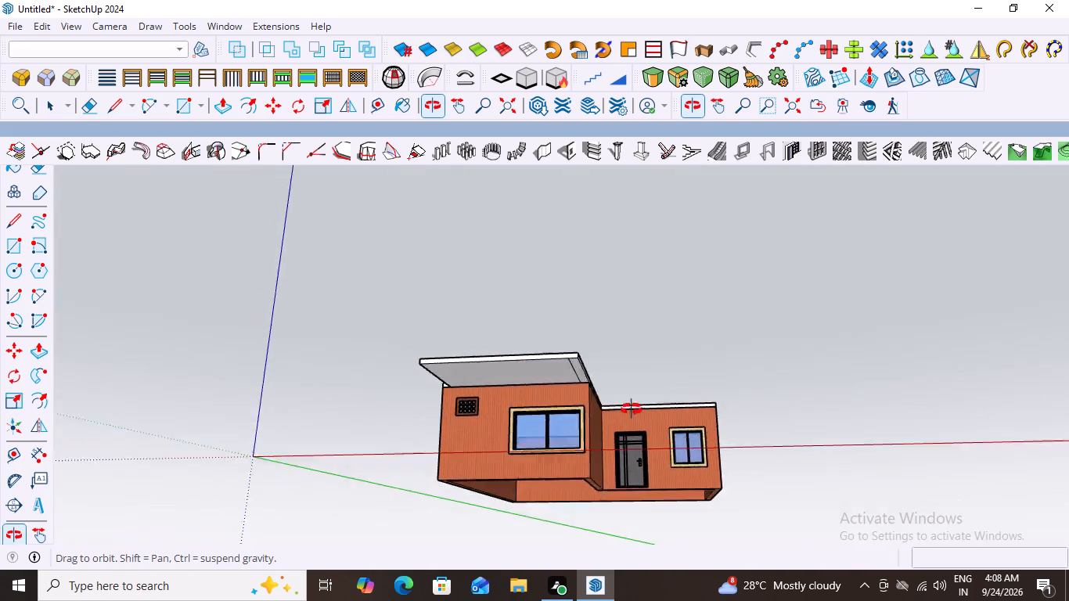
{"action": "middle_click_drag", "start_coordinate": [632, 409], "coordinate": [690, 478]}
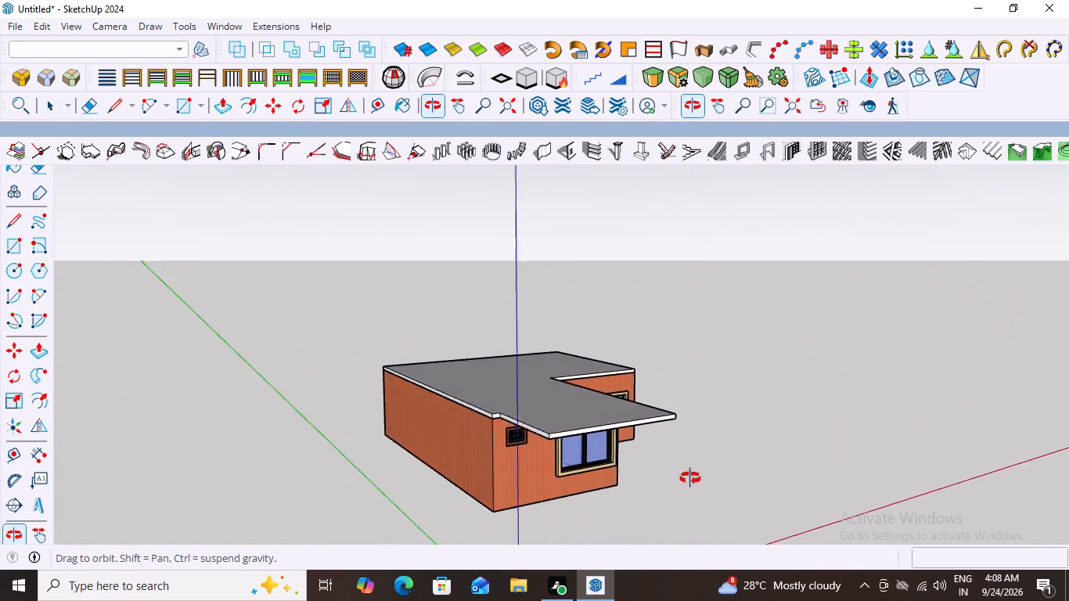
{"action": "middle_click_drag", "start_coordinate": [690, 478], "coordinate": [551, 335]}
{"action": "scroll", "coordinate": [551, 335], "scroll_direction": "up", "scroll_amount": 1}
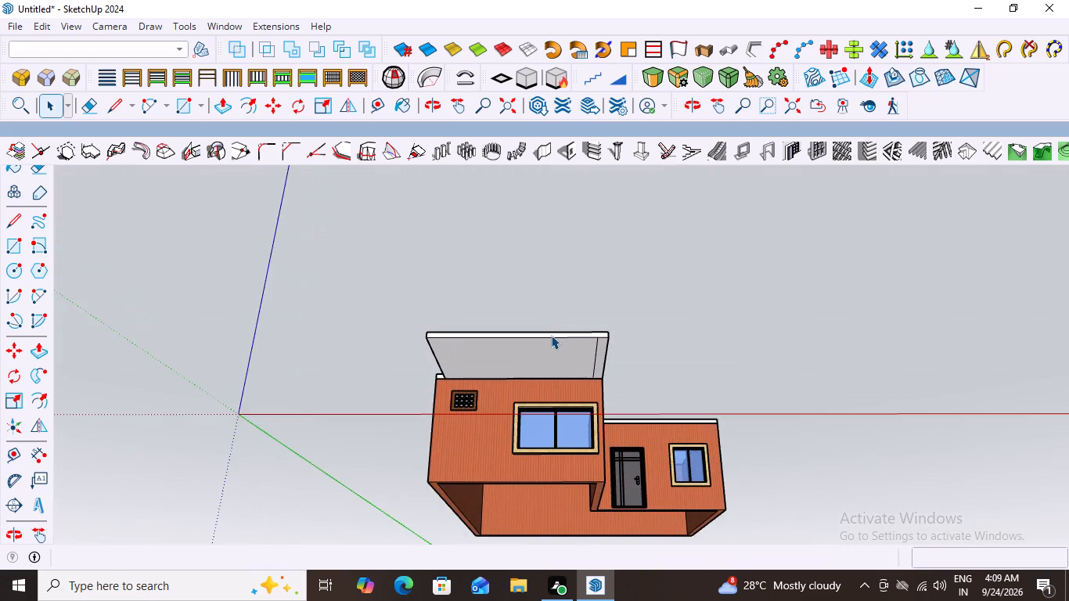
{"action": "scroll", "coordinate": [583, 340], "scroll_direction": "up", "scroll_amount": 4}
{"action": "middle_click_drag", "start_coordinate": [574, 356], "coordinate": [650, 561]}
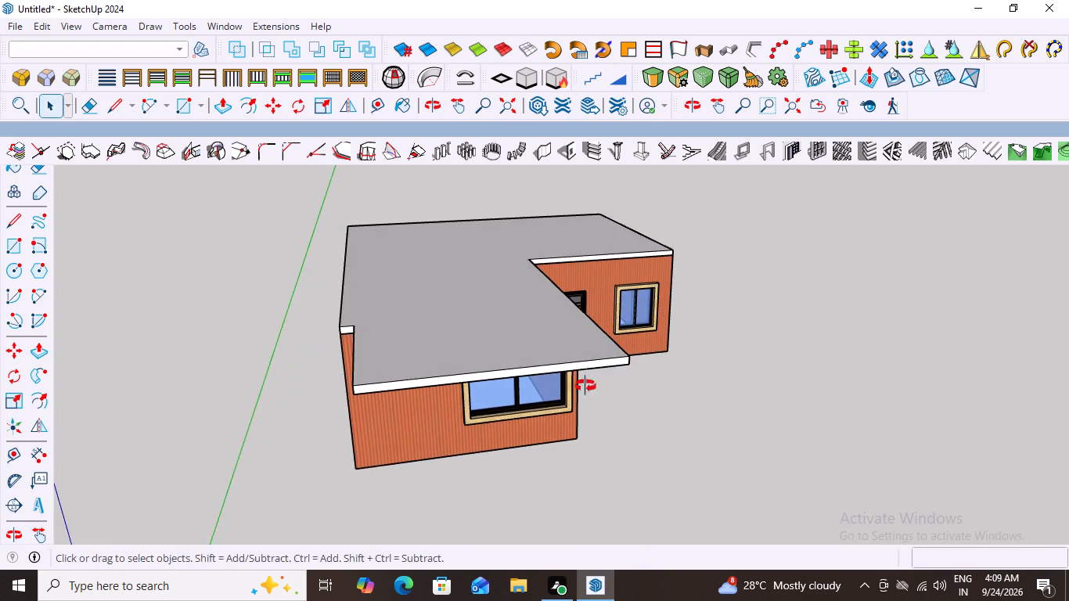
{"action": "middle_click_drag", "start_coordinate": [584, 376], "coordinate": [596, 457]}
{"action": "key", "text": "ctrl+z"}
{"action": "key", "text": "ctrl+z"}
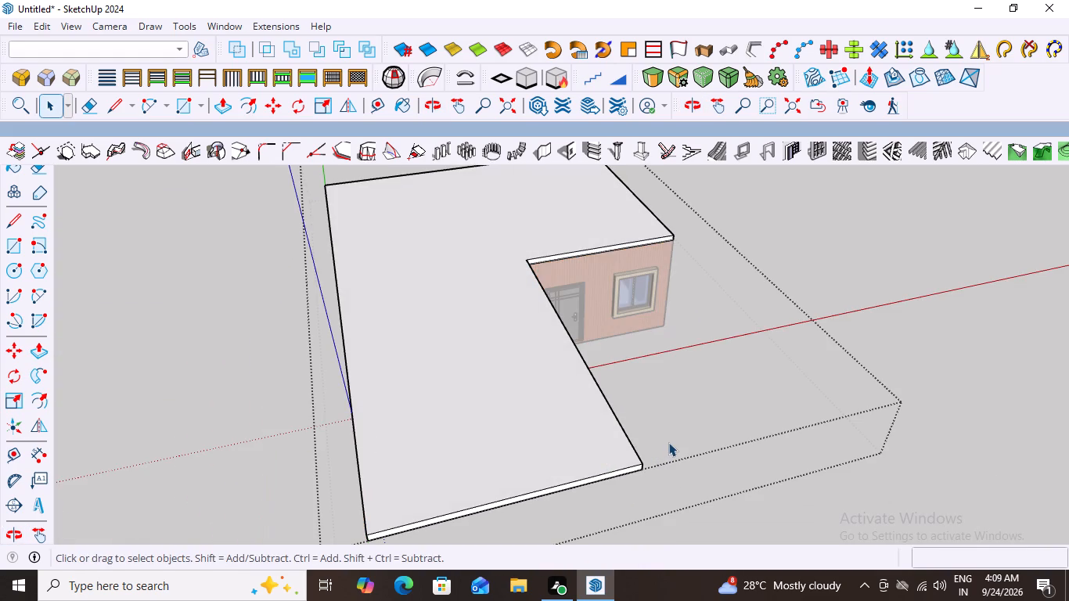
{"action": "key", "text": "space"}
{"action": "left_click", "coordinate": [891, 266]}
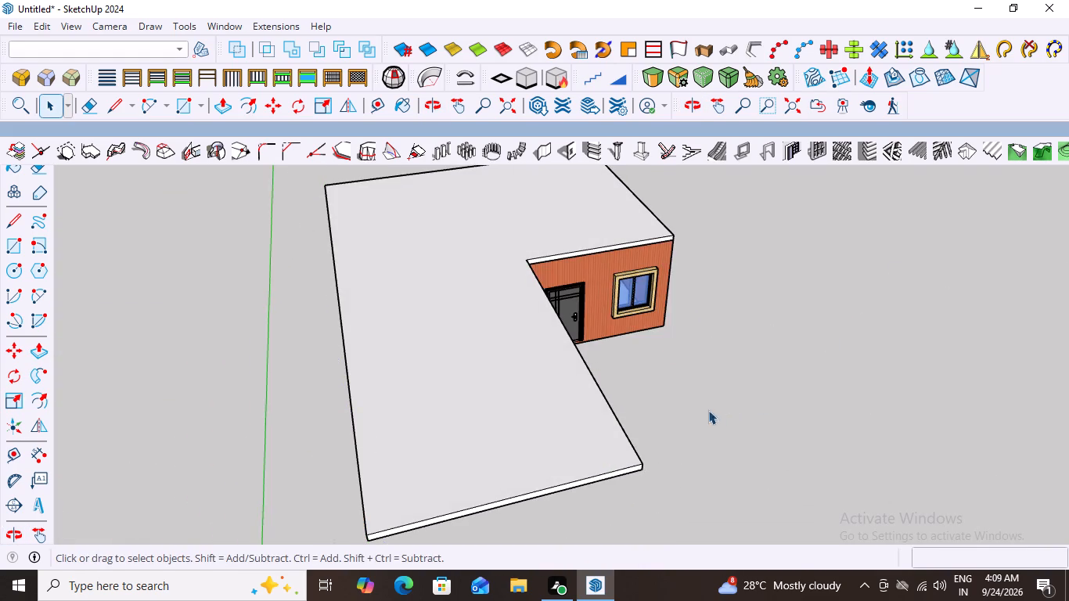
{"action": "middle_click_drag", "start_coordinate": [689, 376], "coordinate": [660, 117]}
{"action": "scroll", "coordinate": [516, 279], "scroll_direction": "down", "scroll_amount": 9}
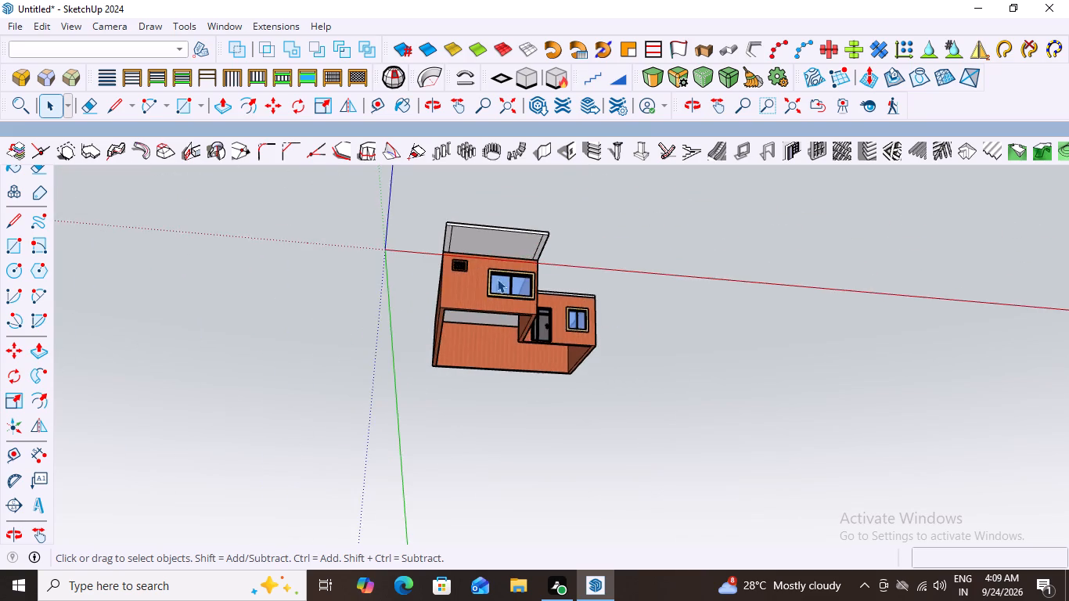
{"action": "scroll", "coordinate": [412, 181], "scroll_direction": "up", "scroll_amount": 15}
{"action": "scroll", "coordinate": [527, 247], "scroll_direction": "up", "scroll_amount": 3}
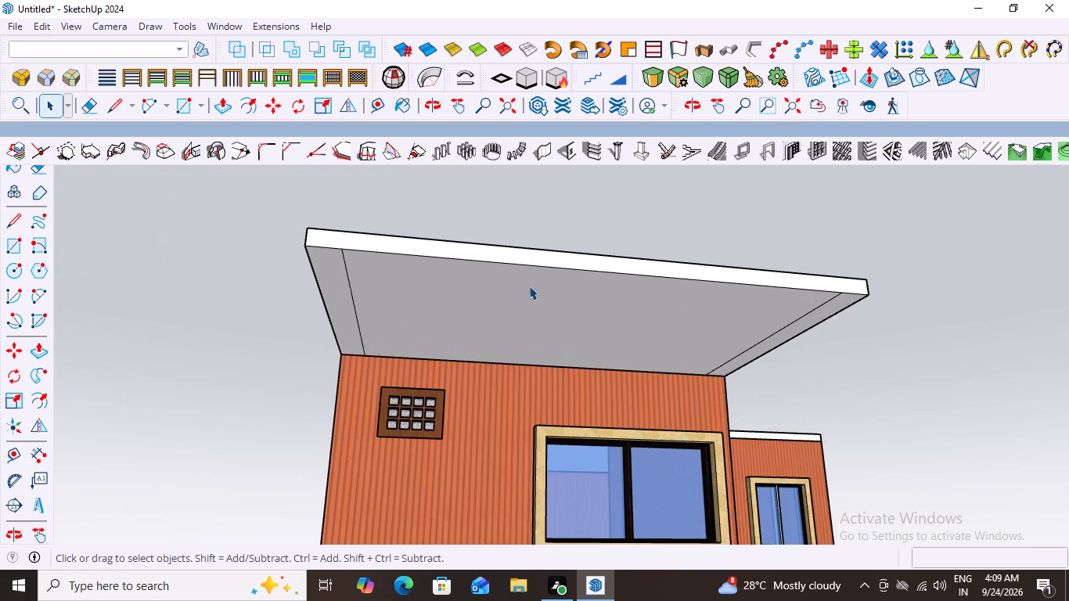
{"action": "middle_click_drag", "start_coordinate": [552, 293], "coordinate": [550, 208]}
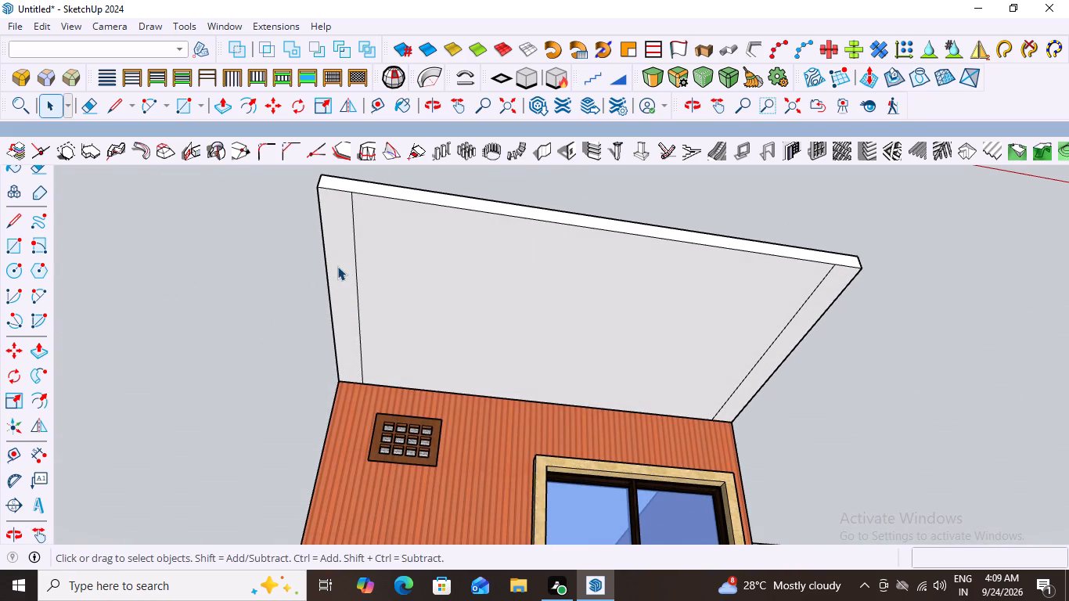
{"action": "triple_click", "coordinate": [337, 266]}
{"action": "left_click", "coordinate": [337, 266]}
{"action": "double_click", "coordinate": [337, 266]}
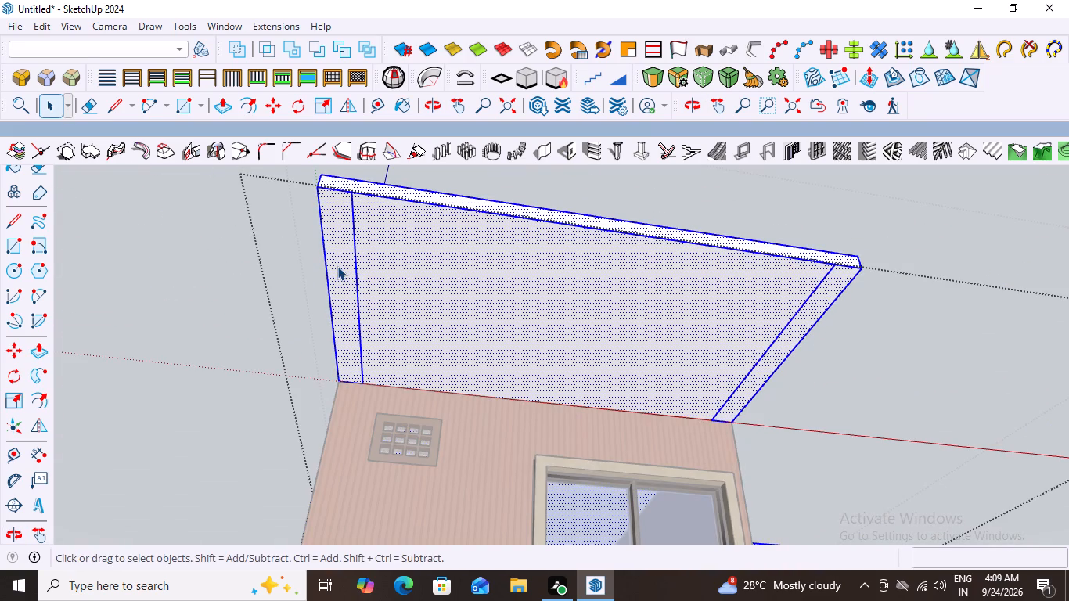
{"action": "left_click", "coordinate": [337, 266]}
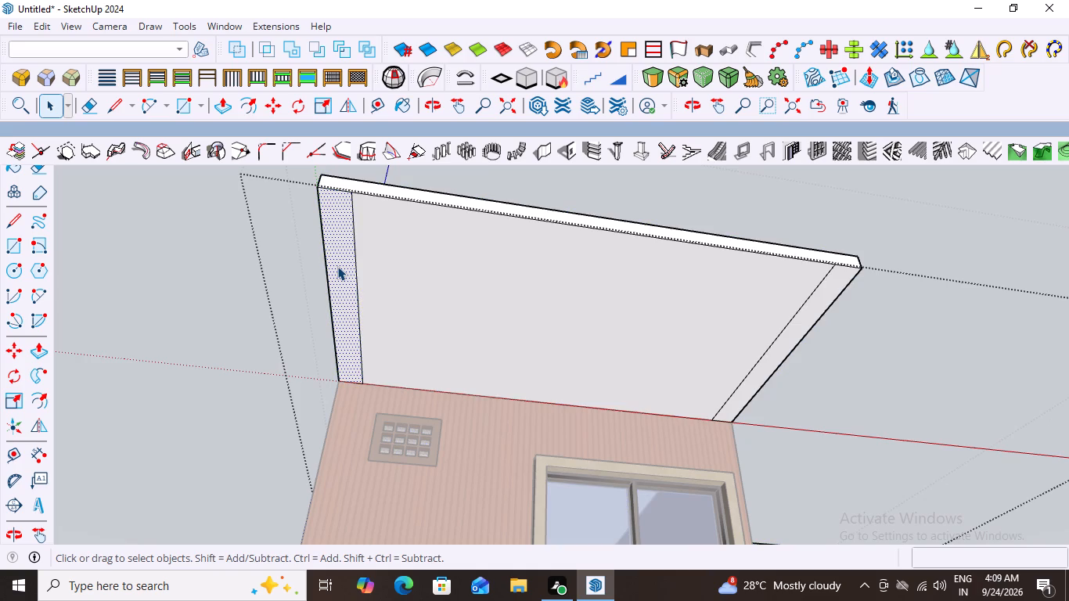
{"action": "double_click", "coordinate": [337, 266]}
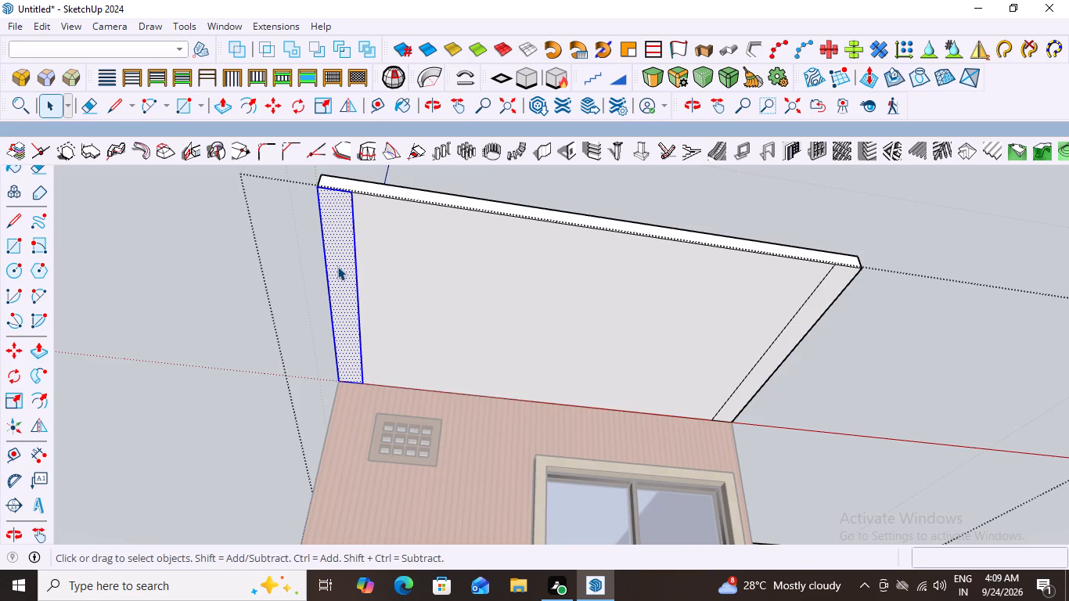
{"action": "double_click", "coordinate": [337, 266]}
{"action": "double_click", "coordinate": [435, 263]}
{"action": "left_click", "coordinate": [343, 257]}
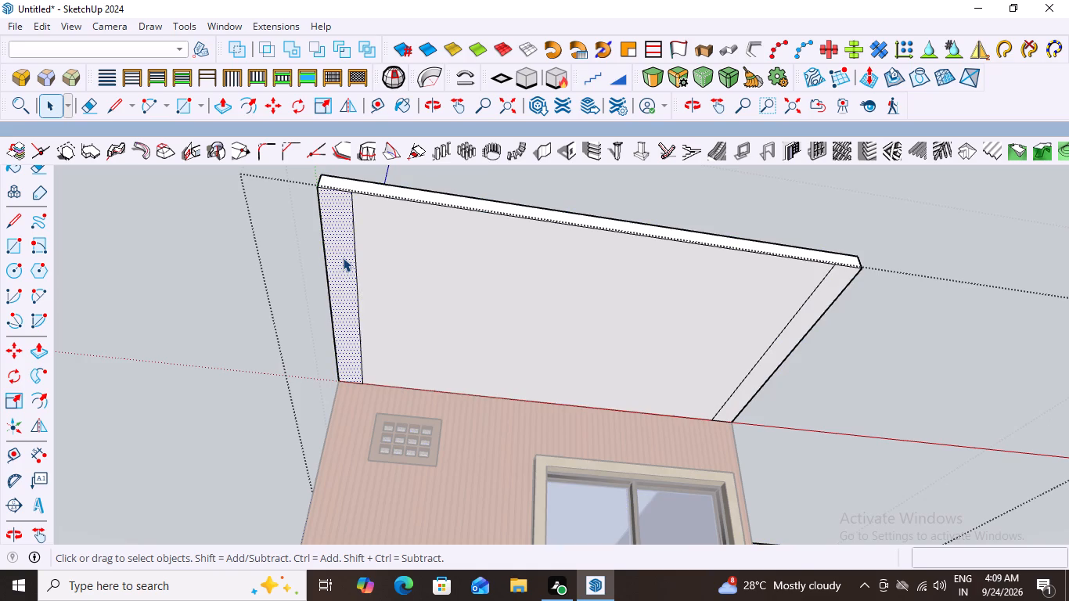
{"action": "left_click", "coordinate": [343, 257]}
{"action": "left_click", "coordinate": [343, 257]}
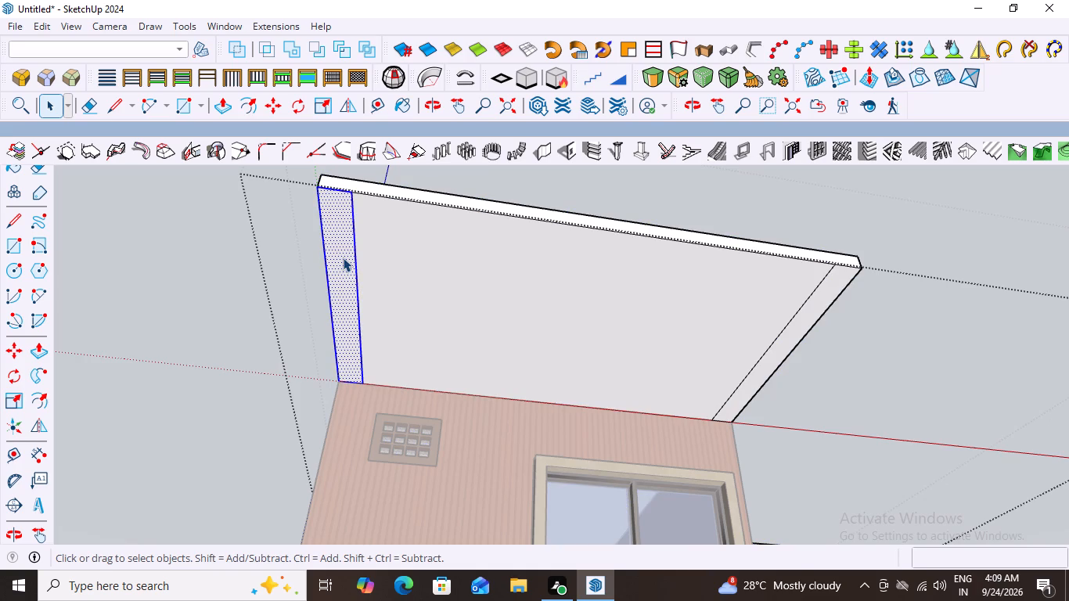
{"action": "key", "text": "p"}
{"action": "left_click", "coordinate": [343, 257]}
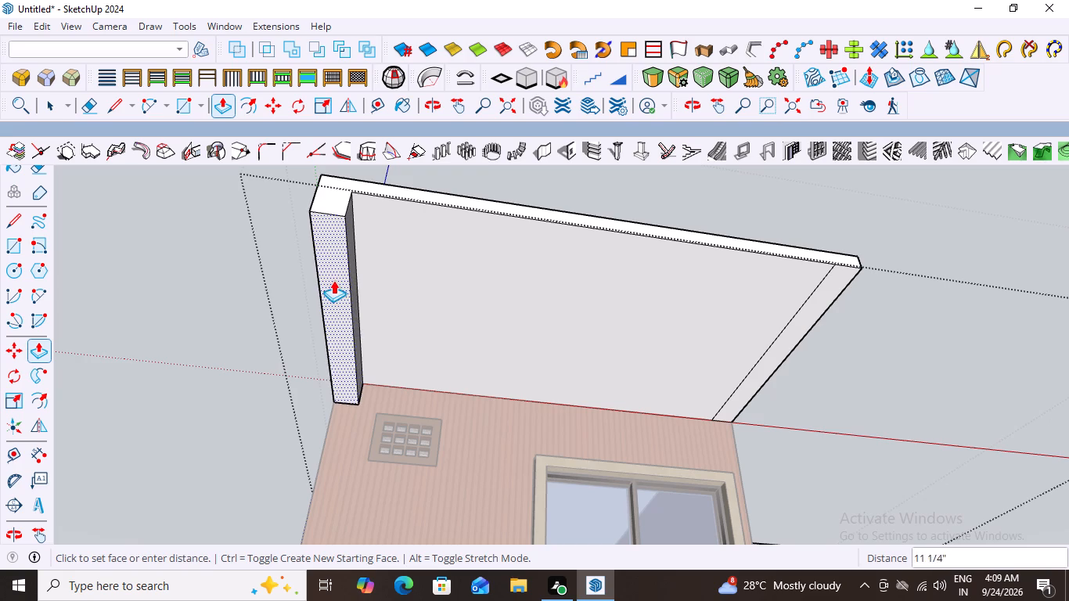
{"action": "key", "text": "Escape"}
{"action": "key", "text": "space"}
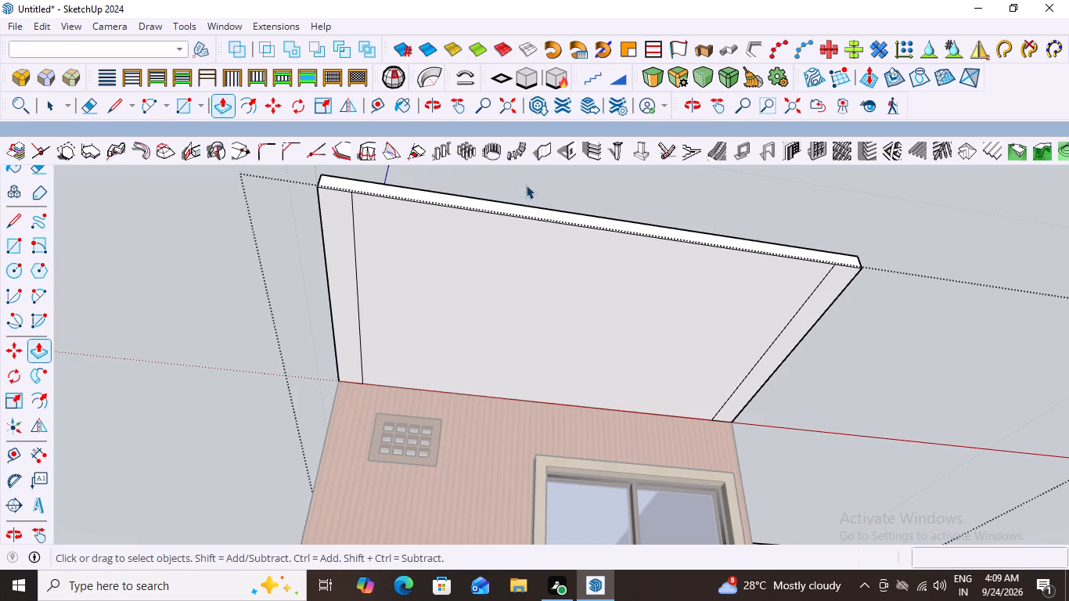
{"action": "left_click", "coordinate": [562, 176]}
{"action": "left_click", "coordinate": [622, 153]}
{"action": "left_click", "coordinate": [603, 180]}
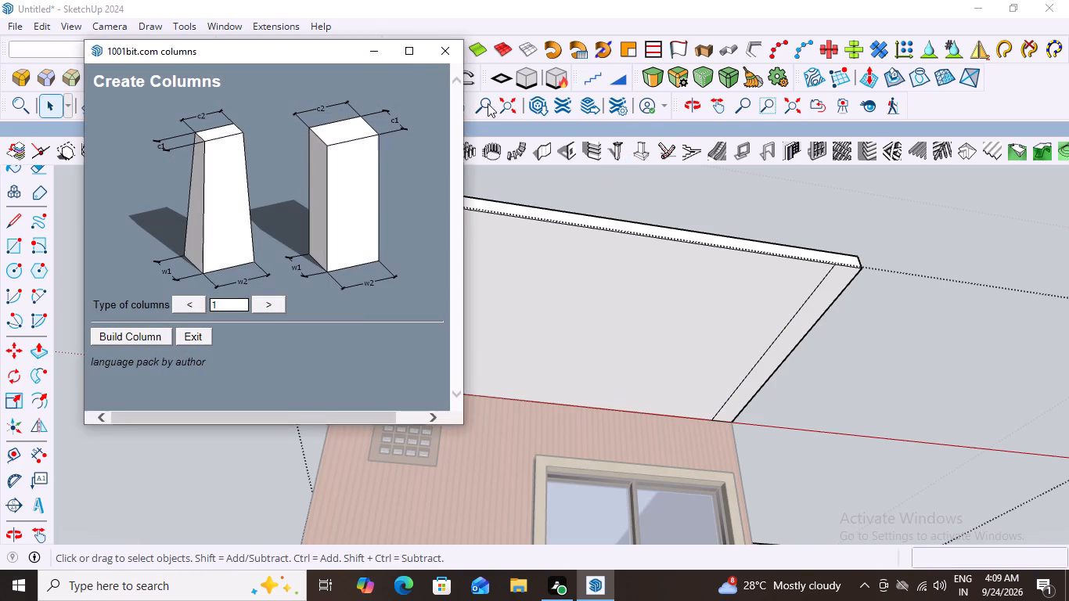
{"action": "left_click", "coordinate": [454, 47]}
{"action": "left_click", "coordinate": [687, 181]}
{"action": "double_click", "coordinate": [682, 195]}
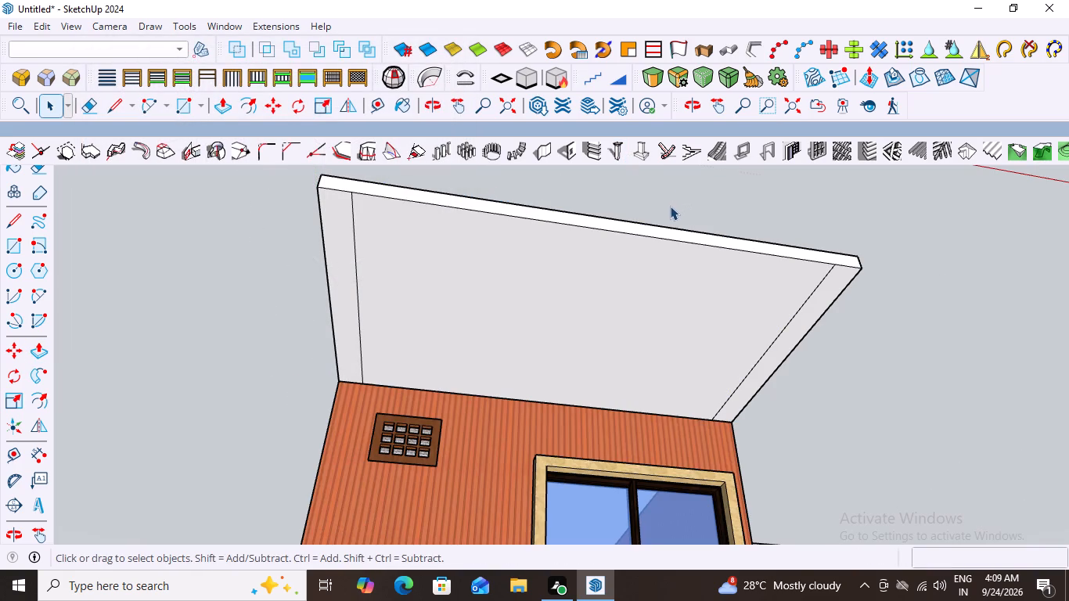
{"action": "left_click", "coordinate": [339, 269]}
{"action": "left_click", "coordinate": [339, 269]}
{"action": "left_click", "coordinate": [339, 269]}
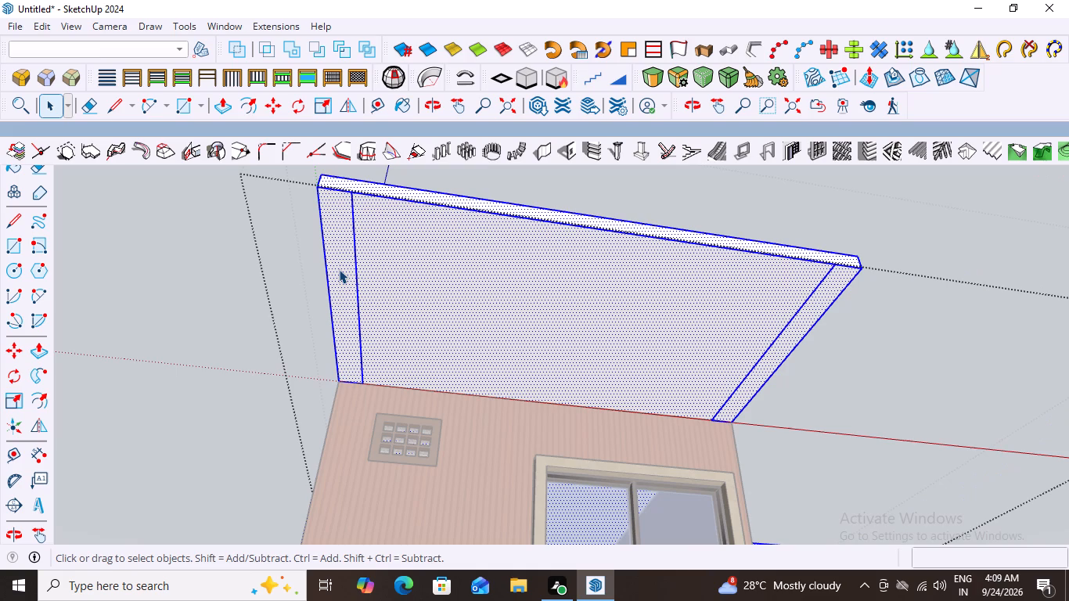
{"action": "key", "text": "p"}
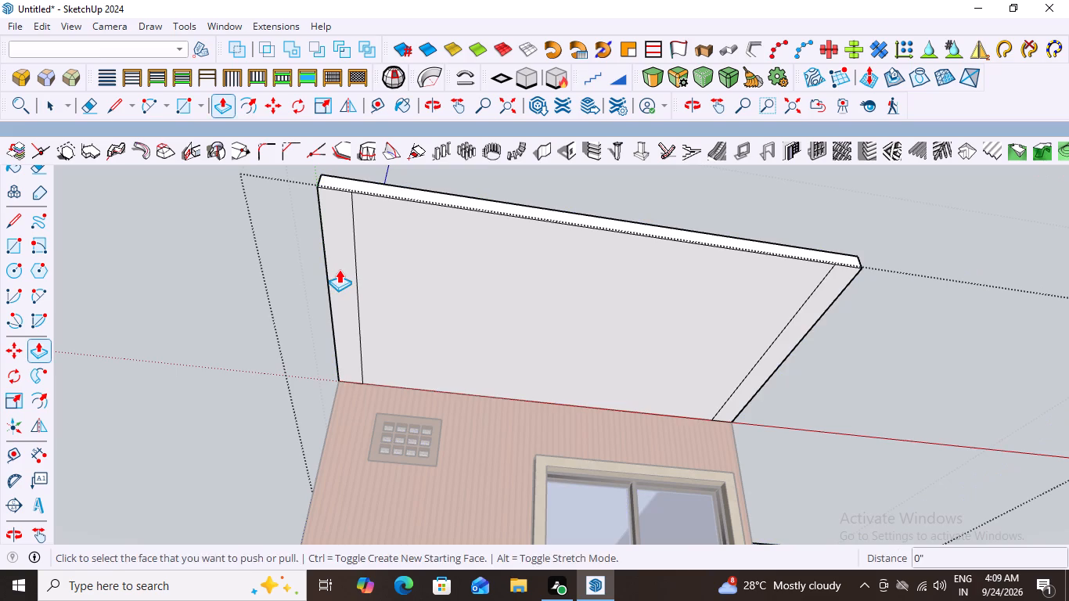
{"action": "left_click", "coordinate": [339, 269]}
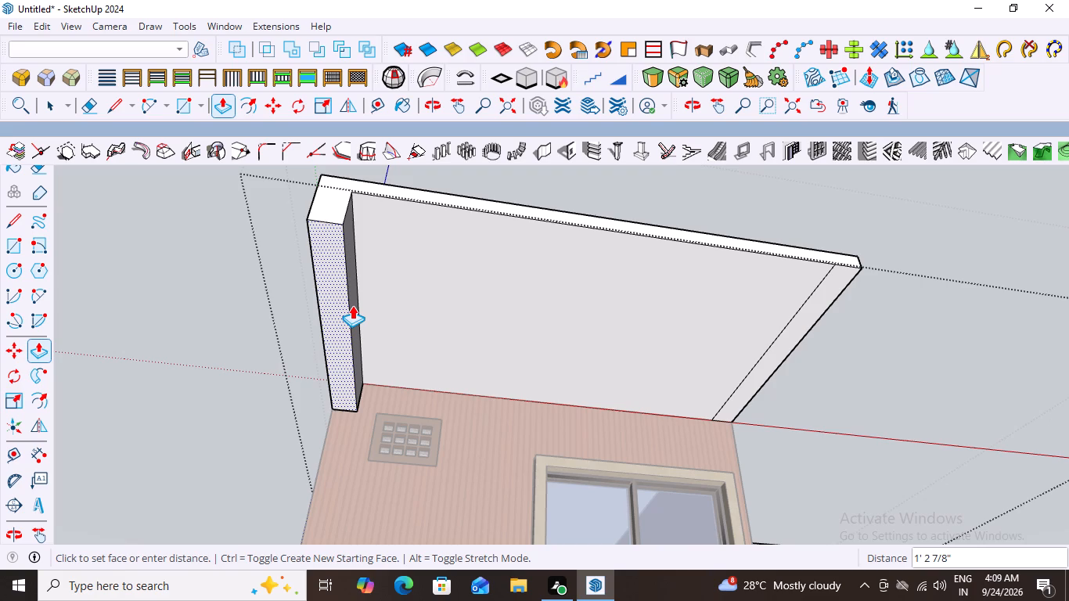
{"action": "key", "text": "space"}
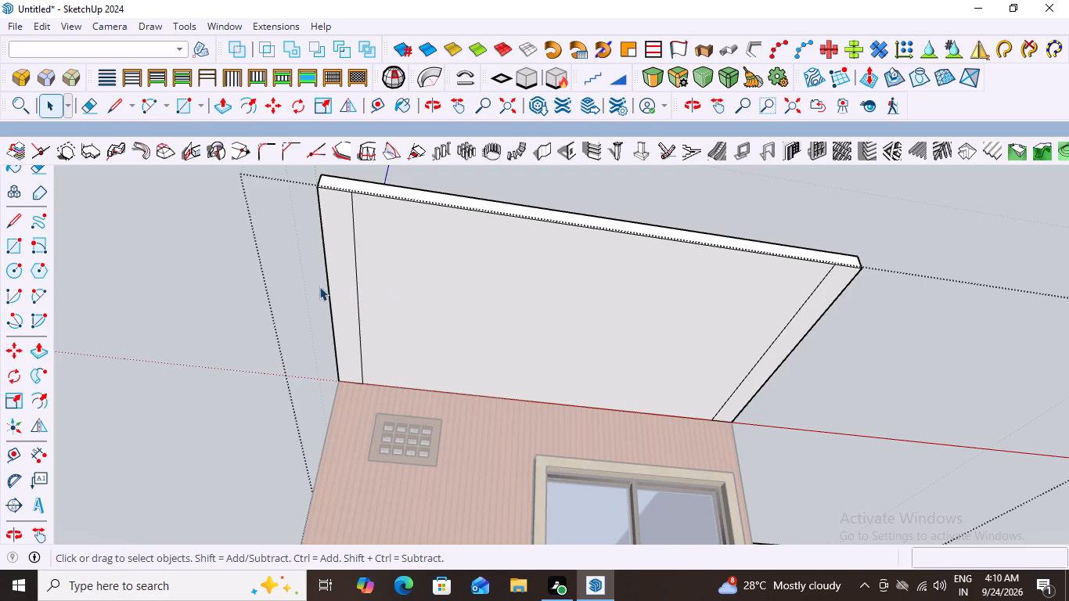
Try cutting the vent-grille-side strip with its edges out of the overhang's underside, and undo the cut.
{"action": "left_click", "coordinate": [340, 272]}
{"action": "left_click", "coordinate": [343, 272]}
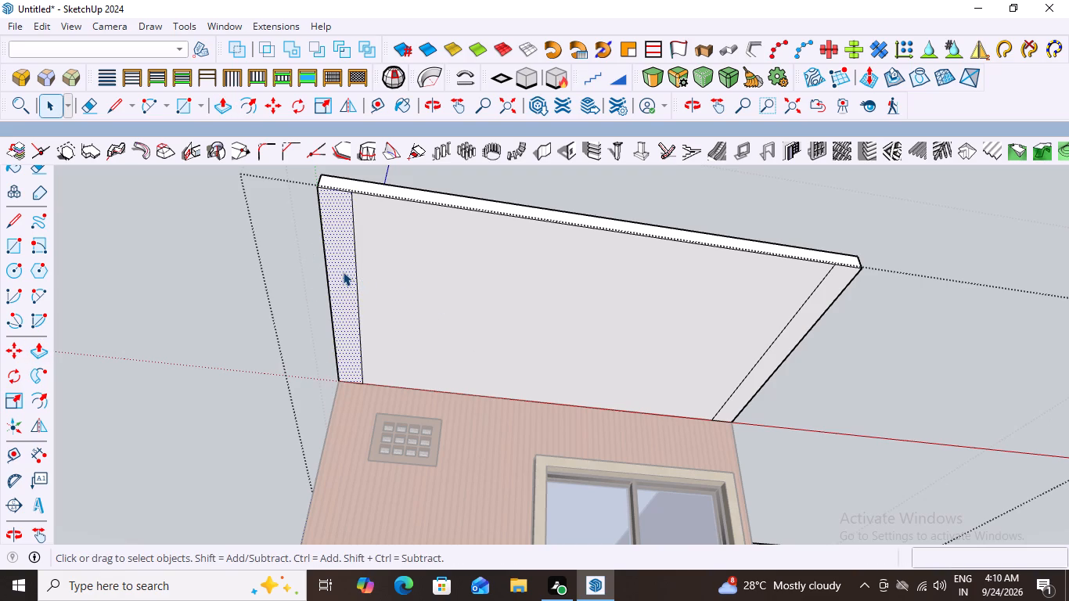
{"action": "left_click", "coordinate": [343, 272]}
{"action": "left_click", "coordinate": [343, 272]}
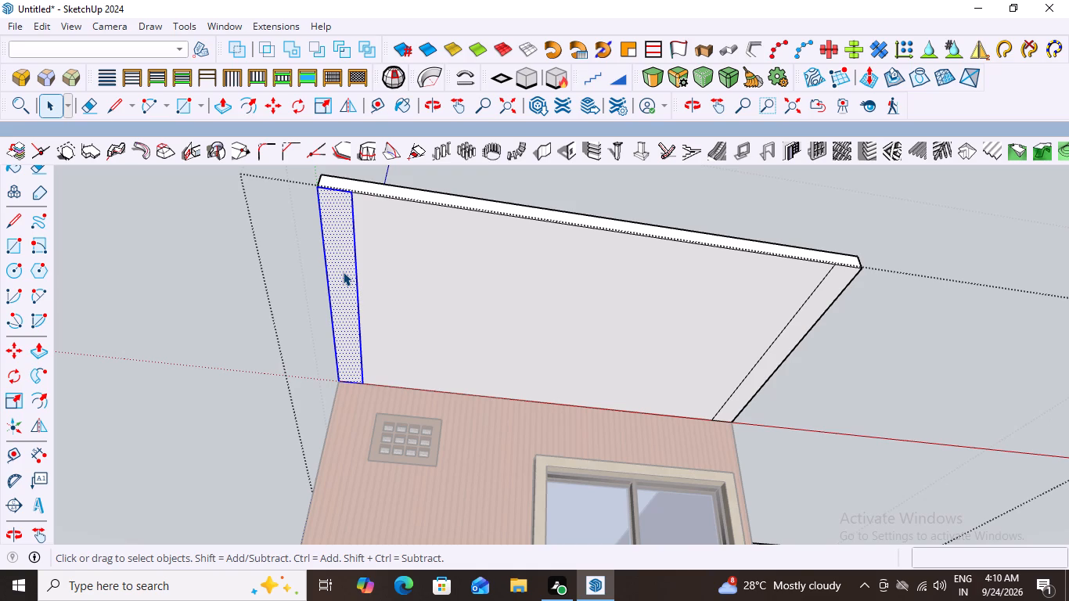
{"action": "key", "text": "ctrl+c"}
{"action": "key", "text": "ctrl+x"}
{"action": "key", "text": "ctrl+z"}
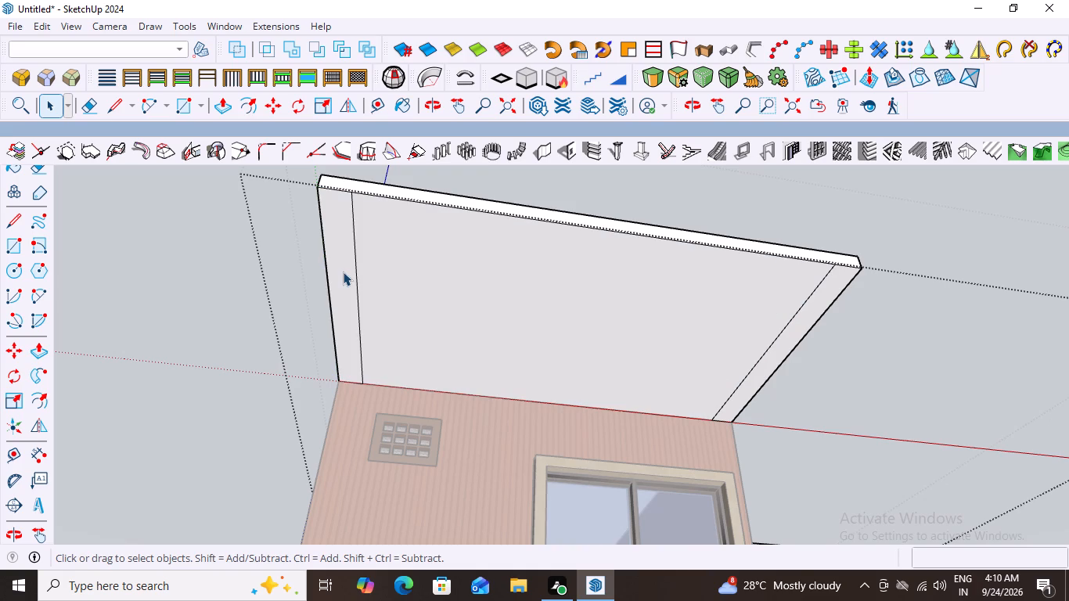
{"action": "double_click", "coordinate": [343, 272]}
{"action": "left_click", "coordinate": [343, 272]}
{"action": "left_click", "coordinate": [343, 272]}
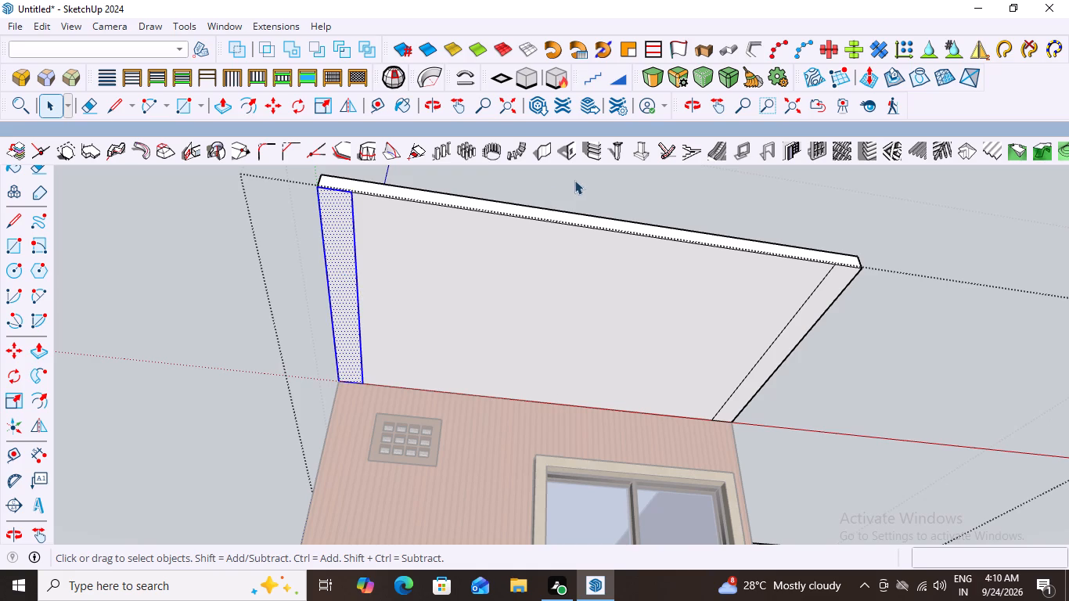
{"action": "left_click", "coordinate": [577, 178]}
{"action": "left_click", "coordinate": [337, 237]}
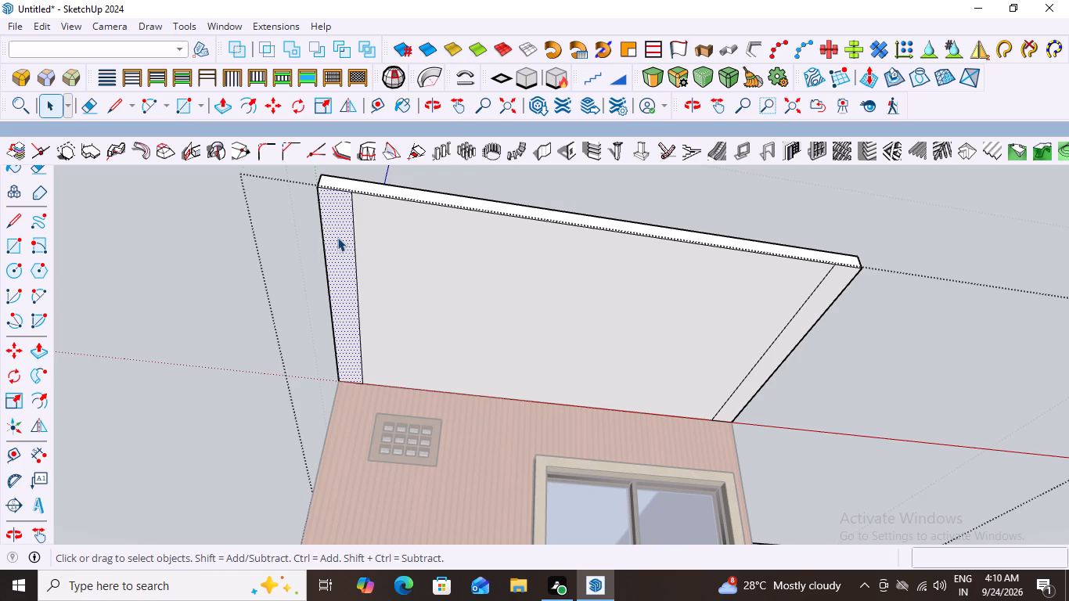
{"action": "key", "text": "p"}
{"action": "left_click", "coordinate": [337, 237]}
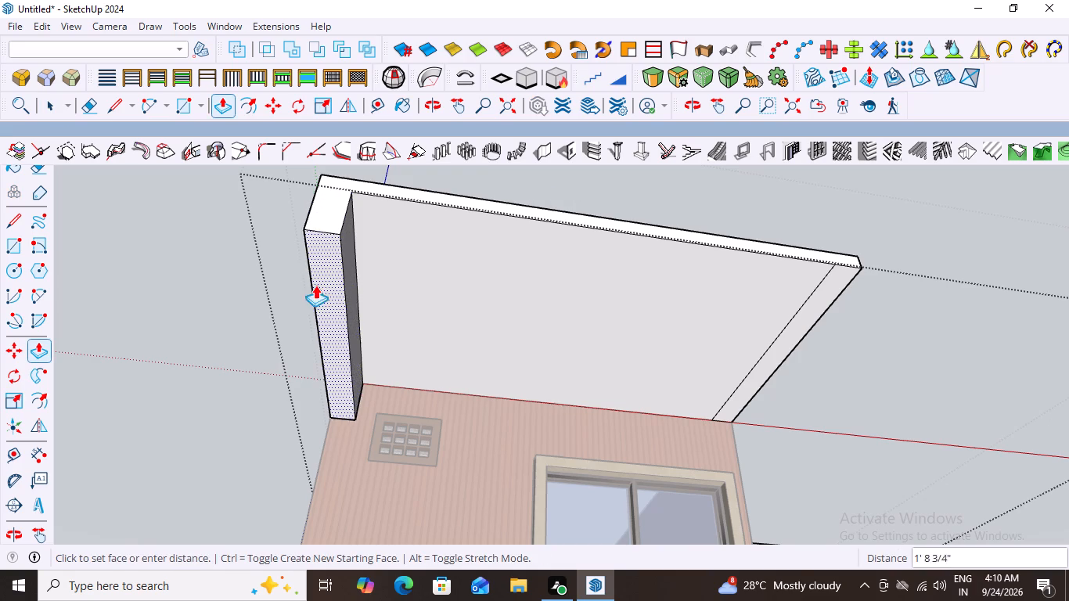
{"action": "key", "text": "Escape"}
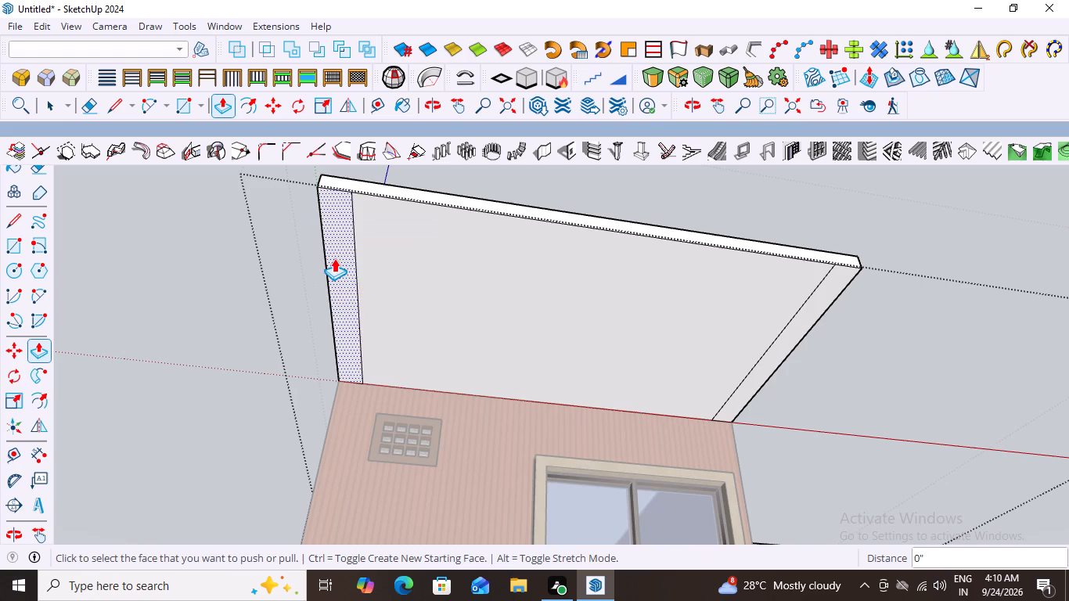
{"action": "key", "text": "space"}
Copy the vent-grille-side strip's face and paste it in place on the overhang's underside.
{"action": "left_click", "coordinate": [339, 256]}
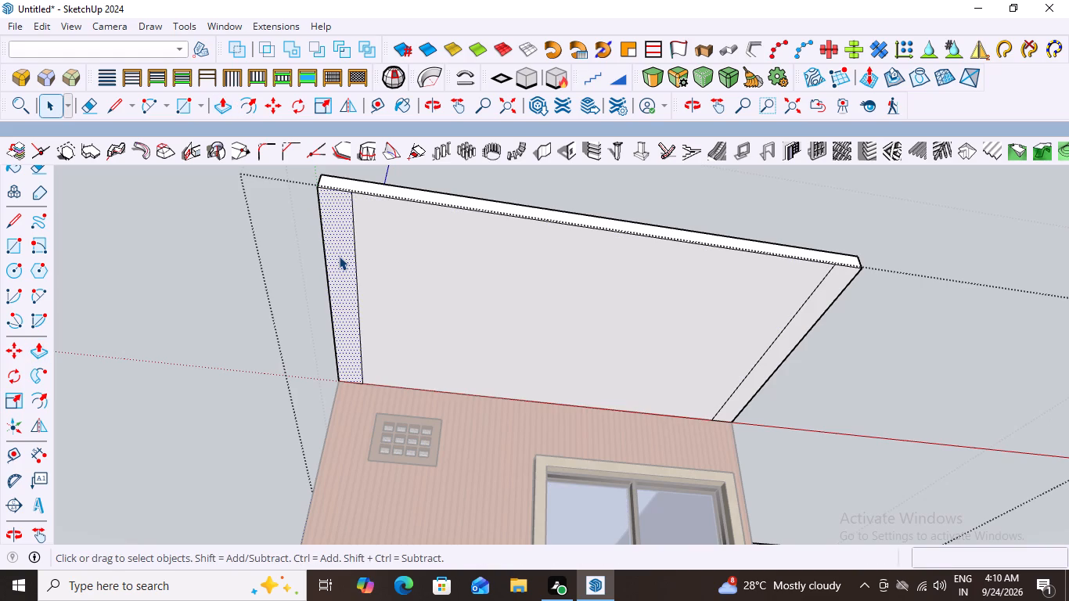
{"action": "key", "text": "ctrl+c"}
{"action": "left_click", "coordinate": [39, 26]}
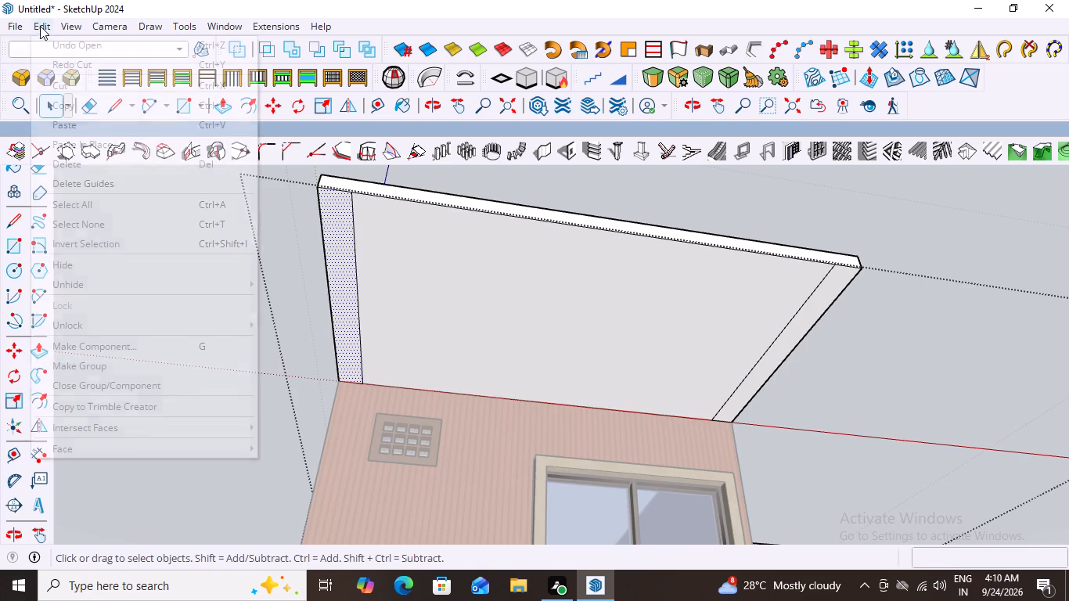
{"action": "left_click", "coordinate": [100, 142]}
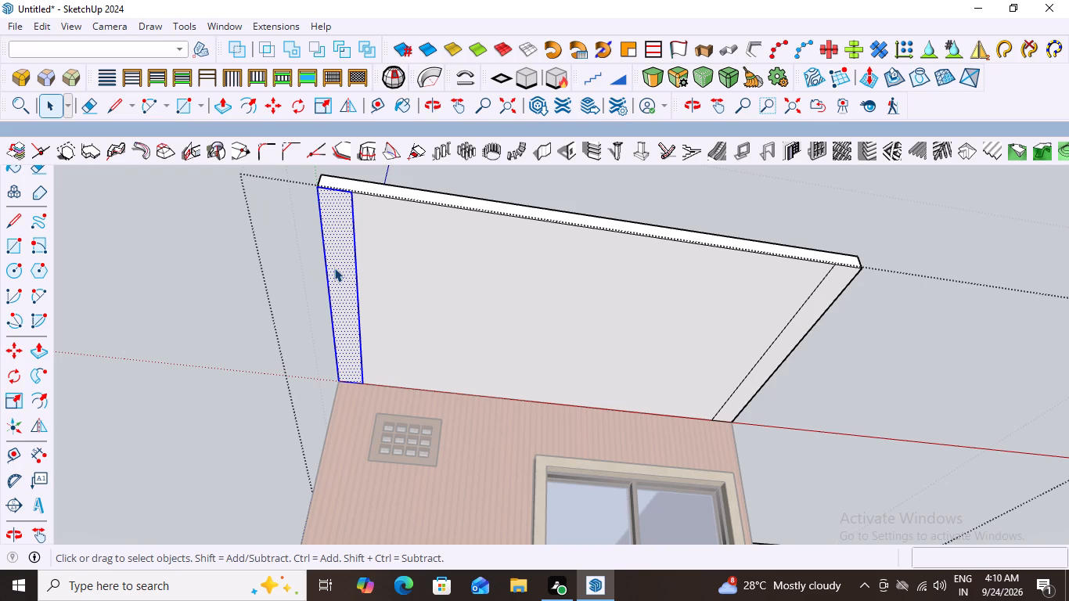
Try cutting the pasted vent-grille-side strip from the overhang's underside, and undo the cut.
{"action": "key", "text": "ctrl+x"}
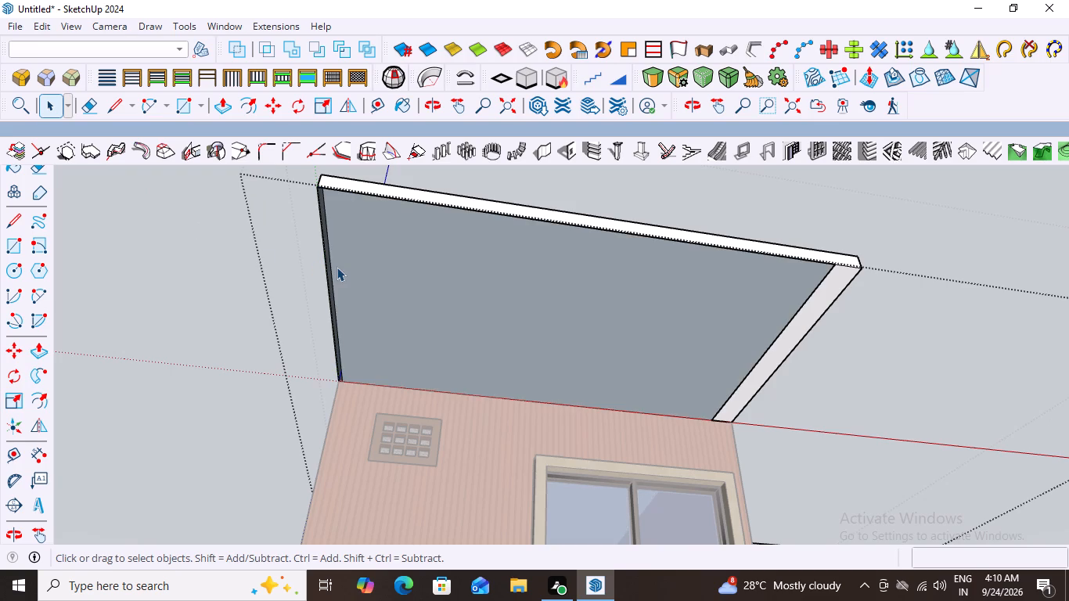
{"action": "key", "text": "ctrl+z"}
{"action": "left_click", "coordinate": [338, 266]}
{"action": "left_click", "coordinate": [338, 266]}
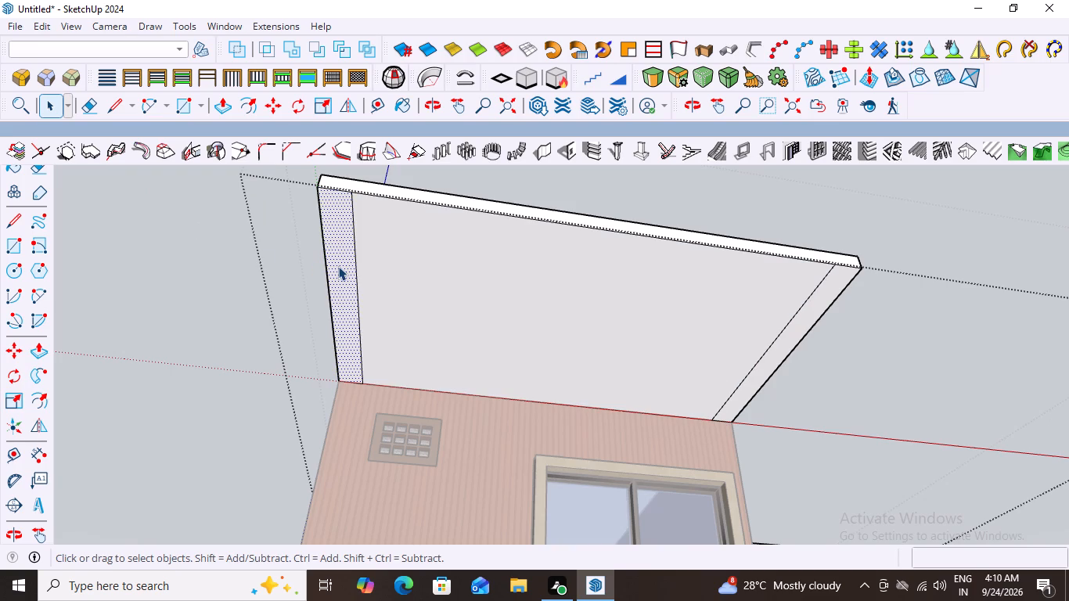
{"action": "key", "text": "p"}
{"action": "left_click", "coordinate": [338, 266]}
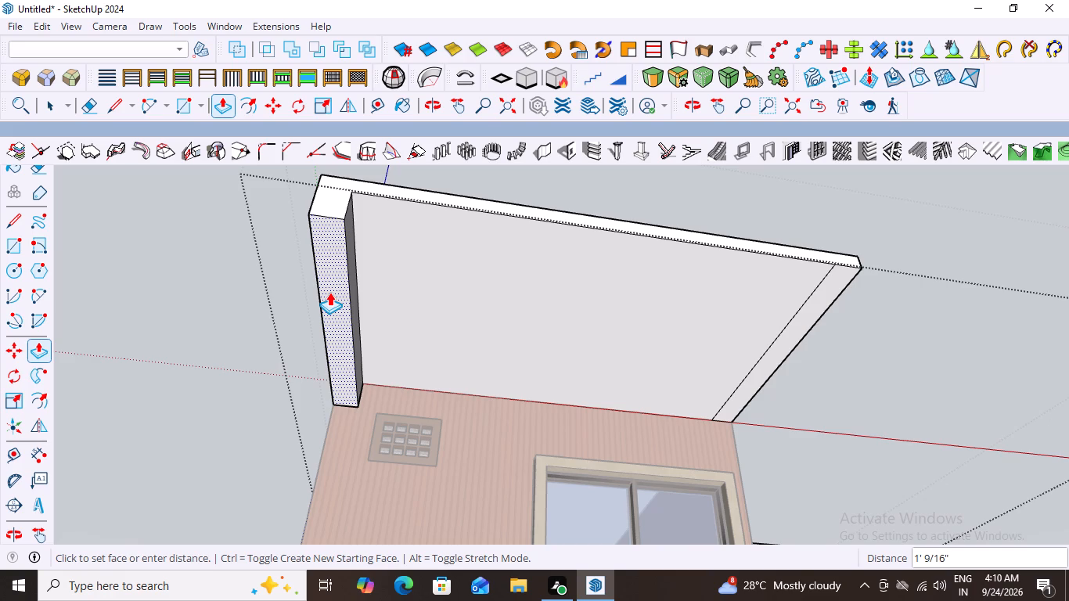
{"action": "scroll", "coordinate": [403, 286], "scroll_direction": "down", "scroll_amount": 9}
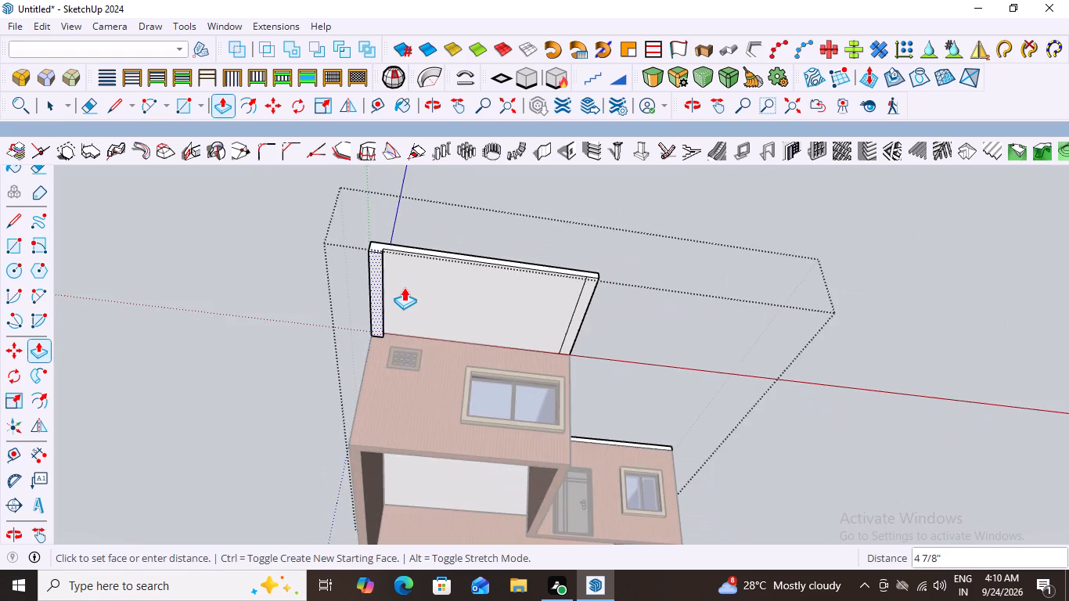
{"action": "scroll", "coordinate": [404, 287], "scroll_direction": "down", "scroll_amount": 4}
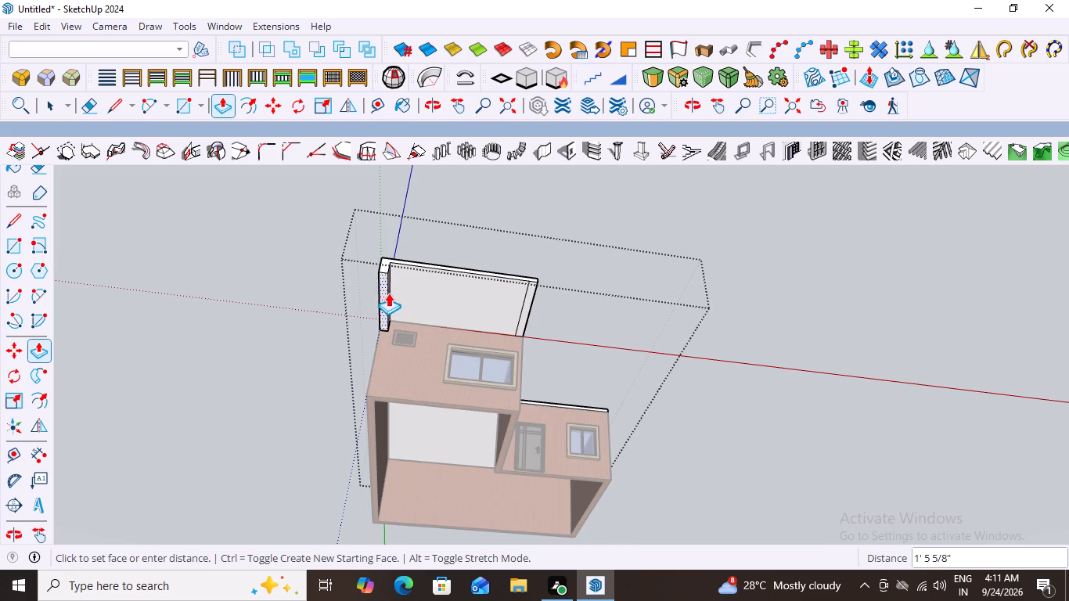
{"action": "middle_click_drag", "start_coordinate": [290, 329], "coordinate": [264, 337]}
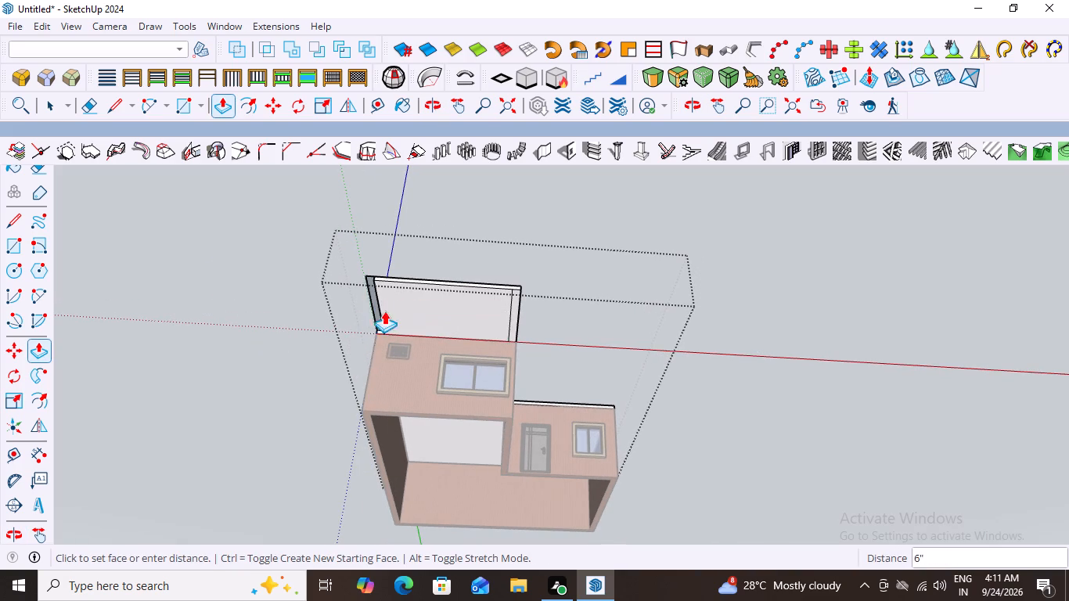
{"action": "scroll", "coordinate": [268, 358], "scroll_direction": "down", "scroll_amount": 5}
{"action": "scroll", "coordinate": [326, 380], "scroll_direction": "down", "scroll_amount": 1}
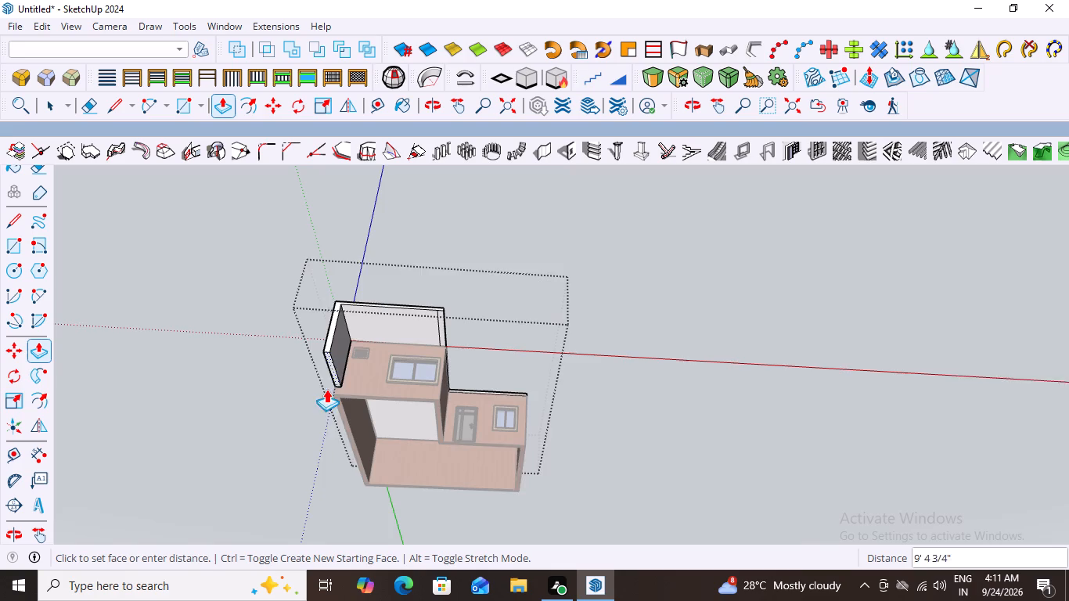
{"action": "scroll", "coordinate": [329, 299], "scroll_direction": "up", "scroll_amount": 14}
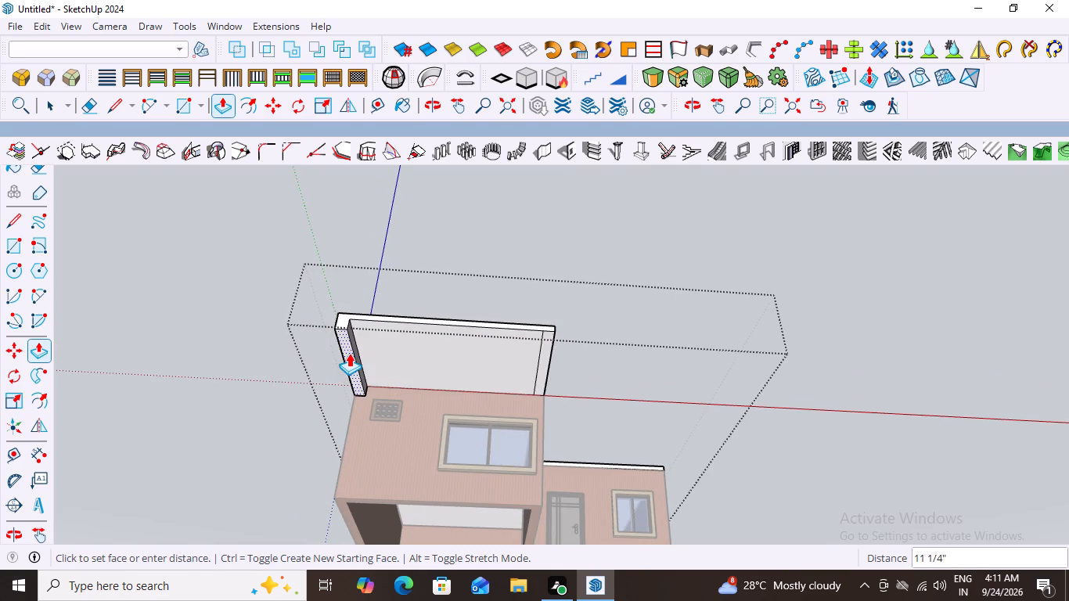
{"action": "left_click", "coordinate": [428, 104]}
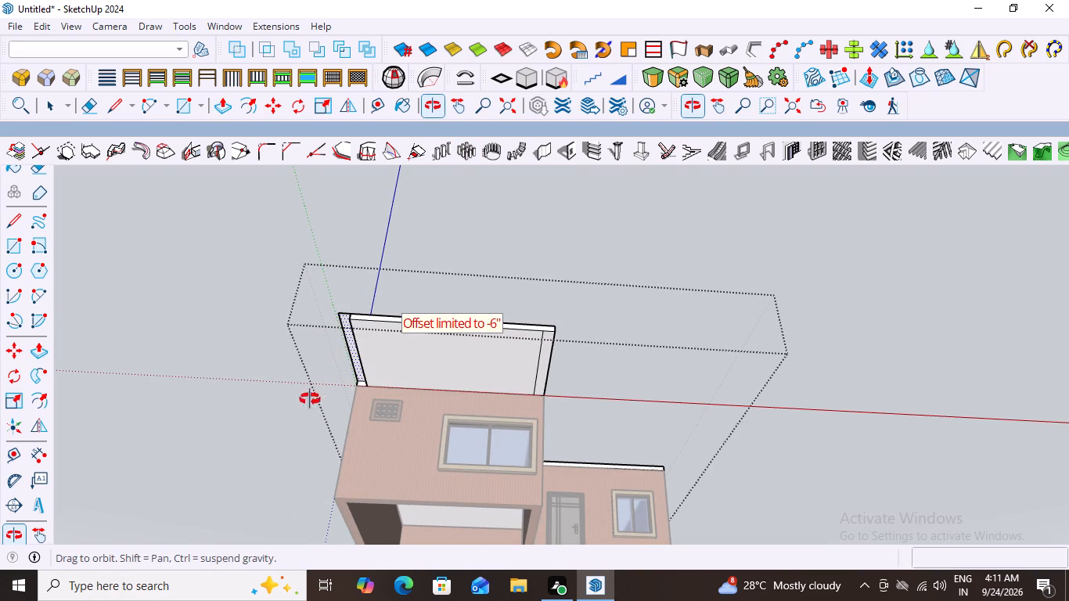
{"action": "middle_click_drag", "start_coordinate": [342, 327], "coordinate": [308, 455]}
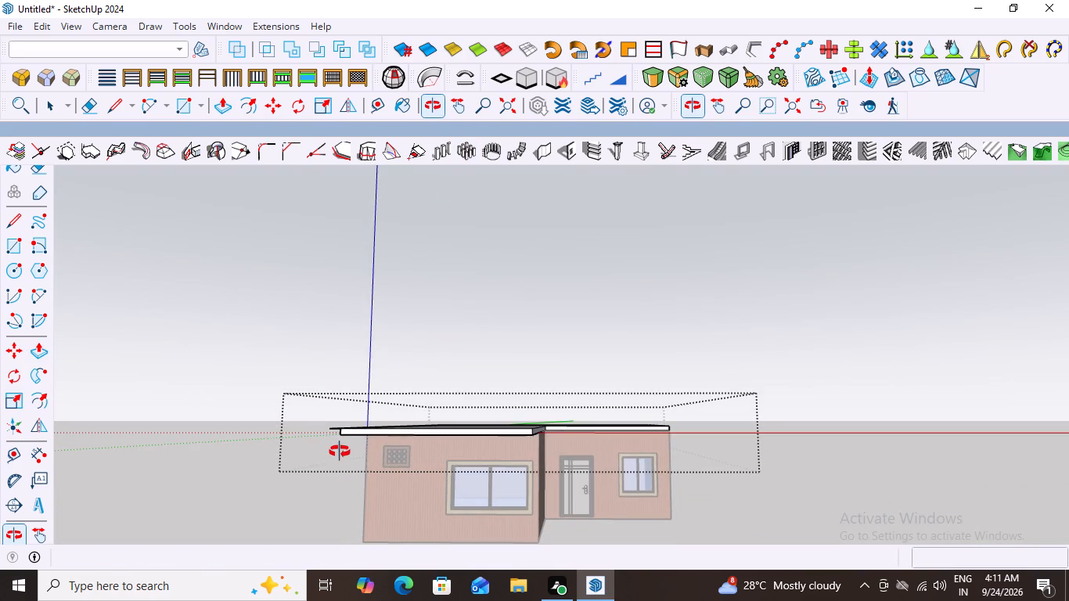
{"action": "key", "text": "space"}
Push/pull the vent-grille-side strip on the overhang's underside downward by 1'.
{"action": "scroll", "coordinate": [425, 416], "scroll_direction": "up", "scroll_amount": 3}
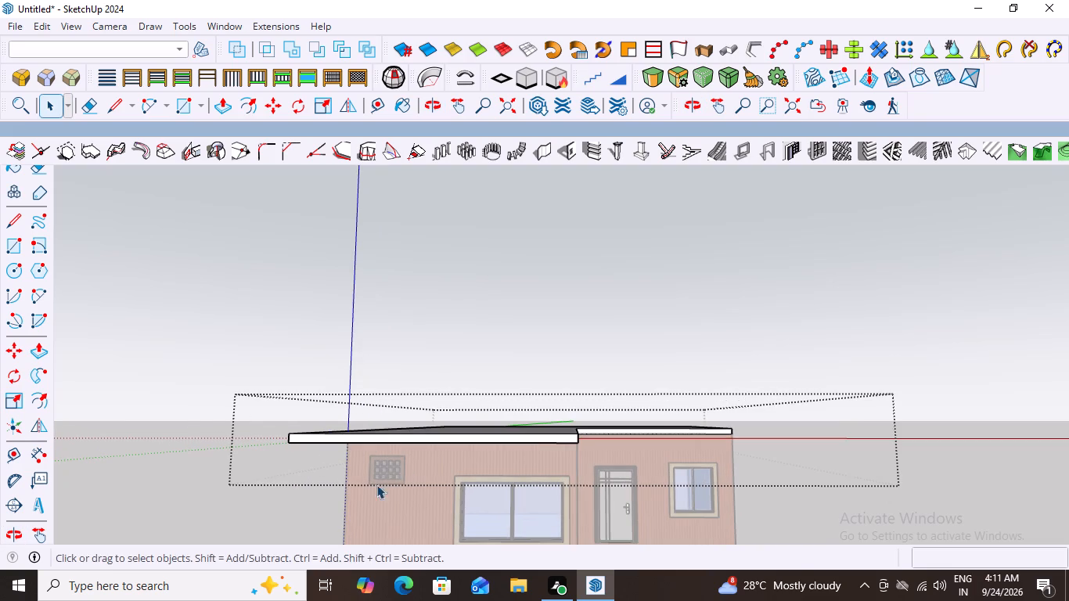
{"action": "scroll", "coordinate": [446, 311], "scroll_direction": "down", "scroll_amount": 5}
{"action": "middle_click_drag", "start_coordinate": [488, 416], "coordinate": [570, 311]}
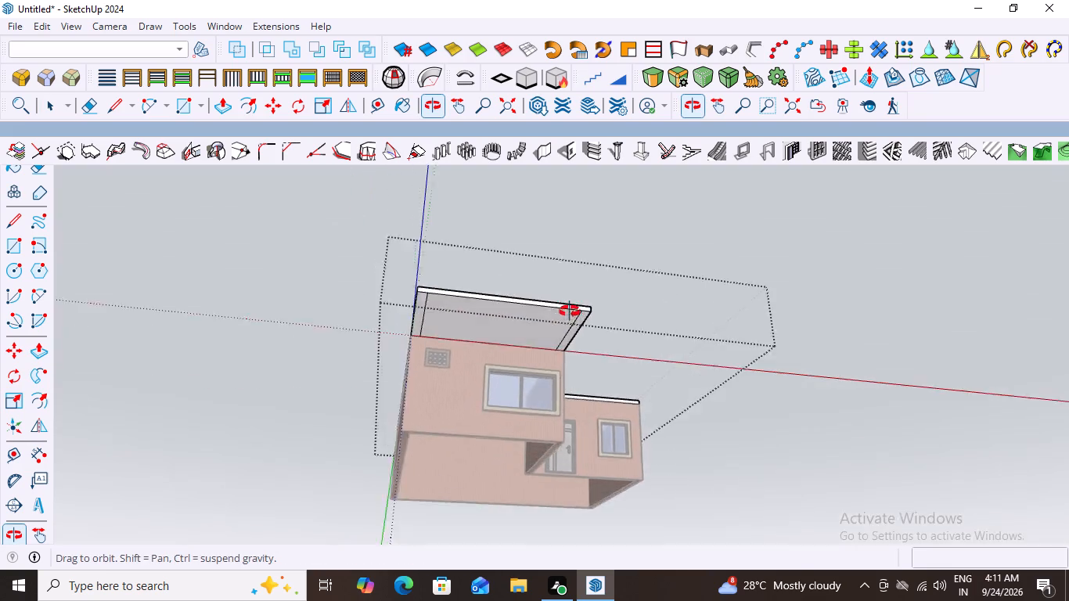
{"action": "middle_click_drag", "start_coordinate": [570, 311], "coordinate": [333, 248]}
{"action": "middle_click_drag", "start_coordinate": [308, 261], "coordinate": [496, 271]}
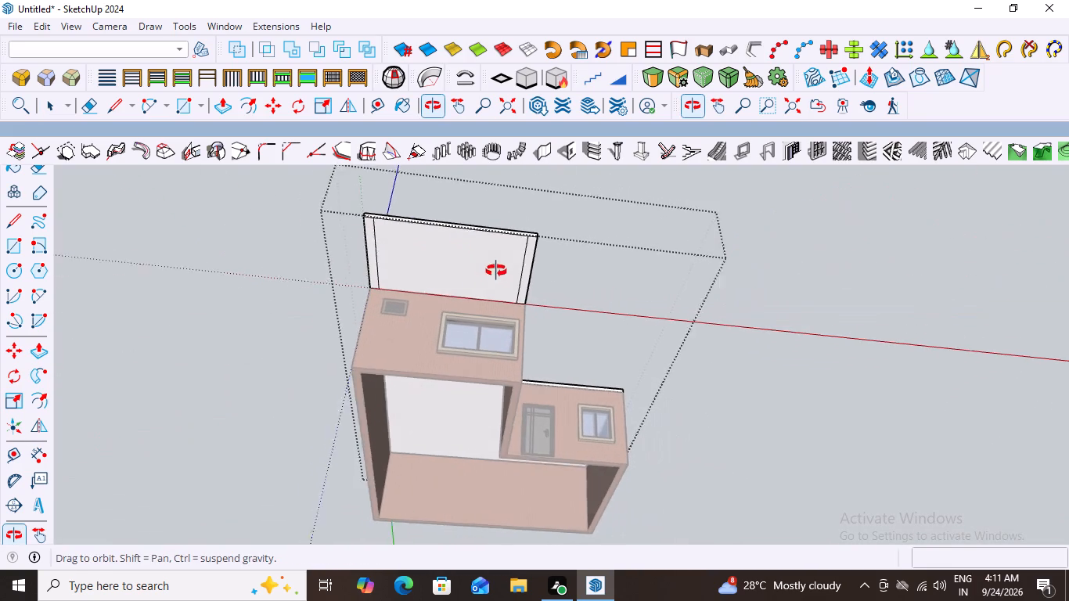
{"action": "middle_click_drag", "start_coordinate": [496, 271], "coordinate": [494, 257]}
{"action": "middle_click_drag", "start_coordinate": [365, 180], "coordinate": [324, 190]}
{"action": "scroll", "coordinate": [320, 239], "scroll_direction": "up", "scroll_amount": 5}
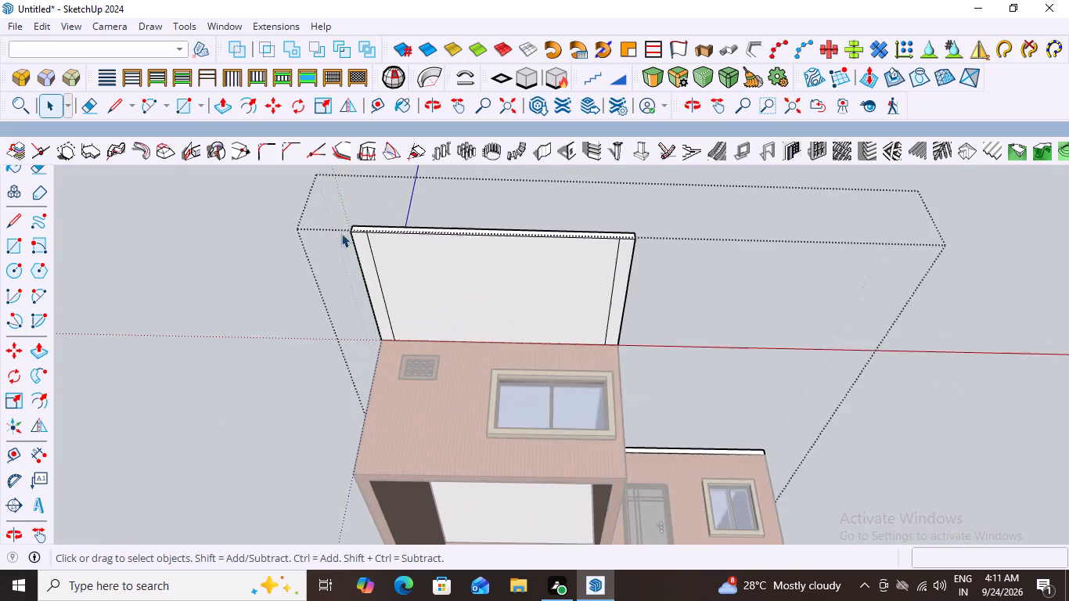
{"action": "scroll", "coordinate": [341, 233], "scroll_direction": "up", "scroll_amount": 4}
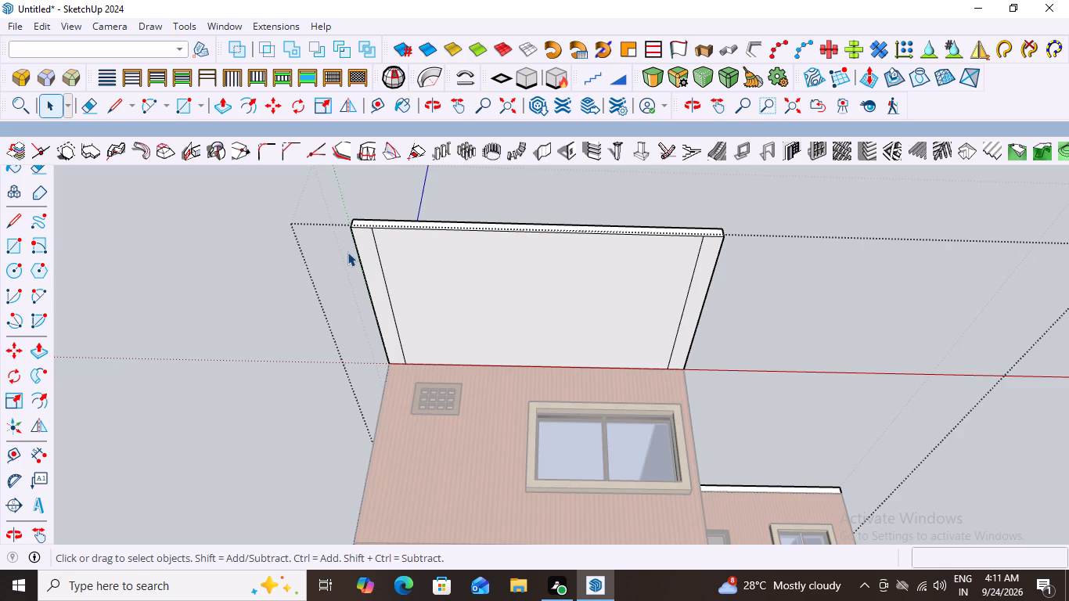
{"action": "left_click", "coordinate": [381, 287]}
{"action": "left_click", "coordinate": [381, 287]}
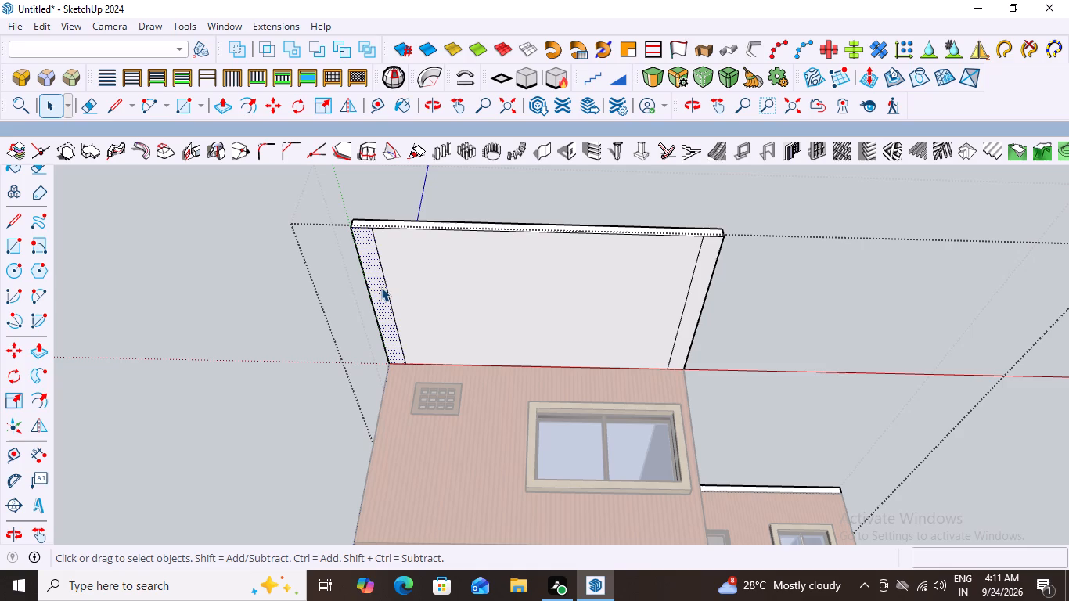
{"action": "left_click", "coordinate": [381, 287]}
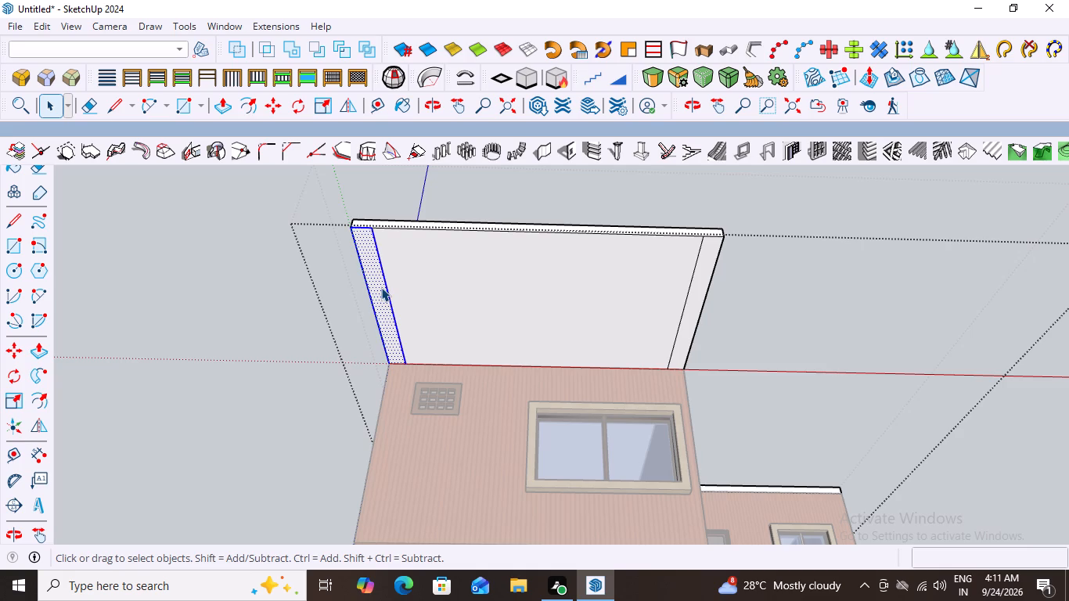
{"action": "triple_click", "coordinate": [381, 287]}
{"action": "left_click", "coordinate": [381, 287]}
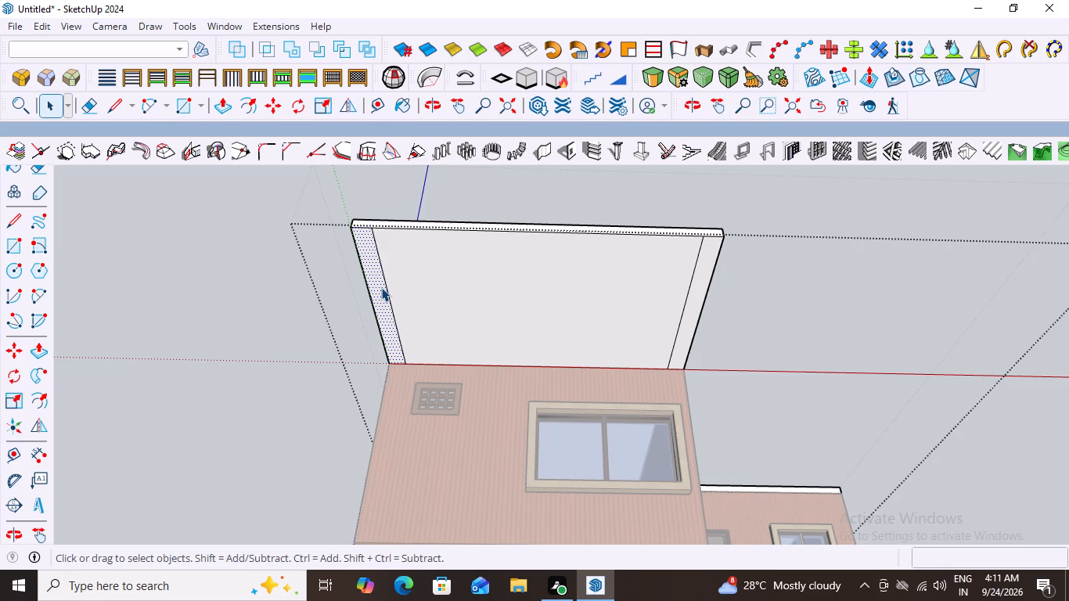
{"action": "key", "text": "p"}
{"action": "left_click", "coordinate": [381, 287]}
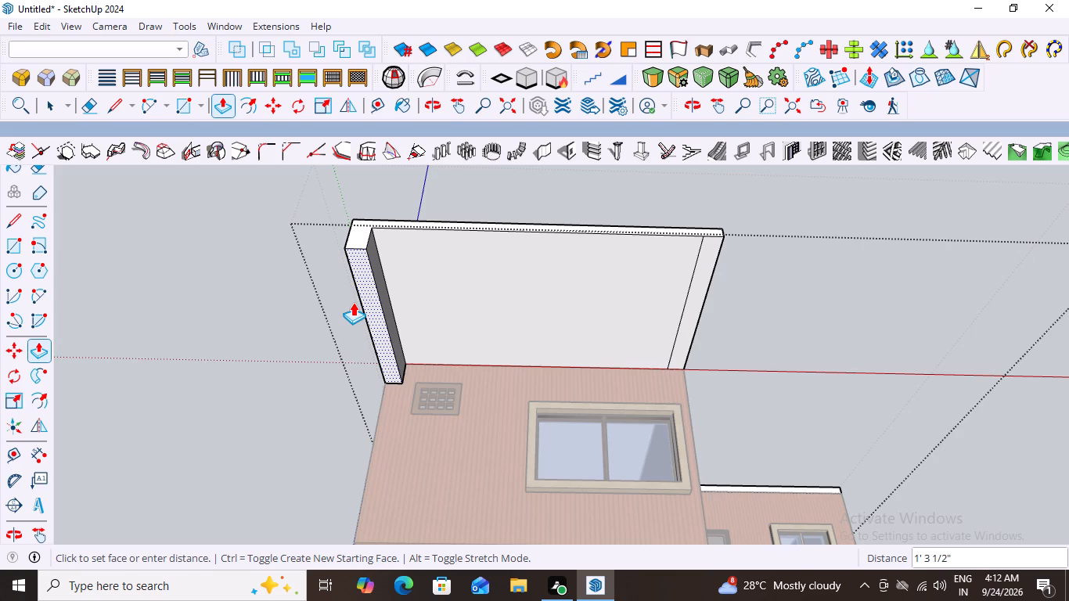
{"action": "middle_click_drag", "start_coordinate": [363, 296], "coordinate": [357, 329]}
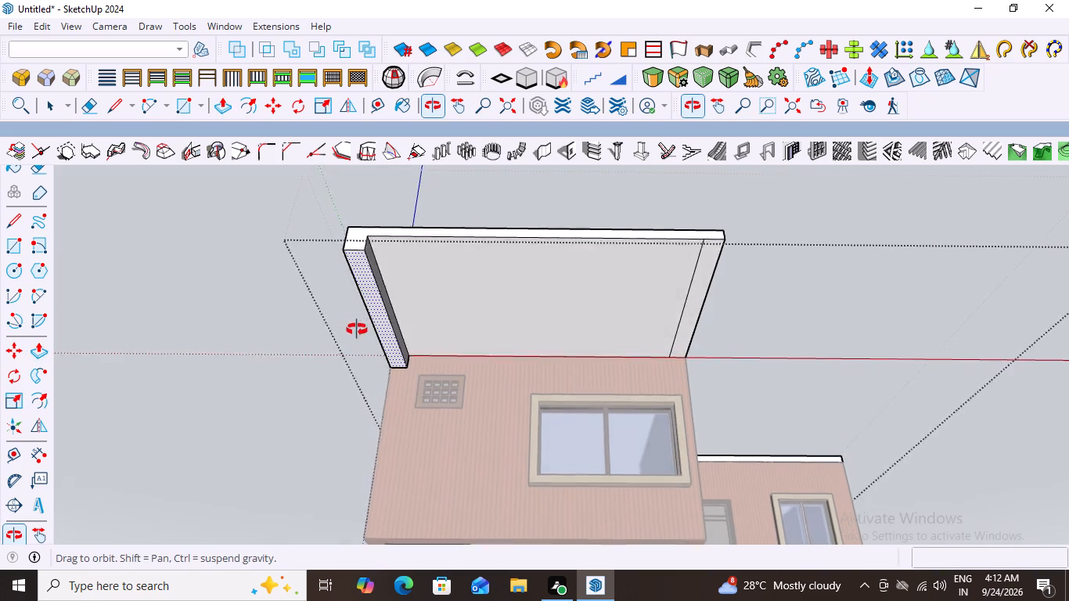
{"action": "middle_click_drag", "start_coordinate": [357, 329], "coordinate": [370, 461]}
{"action": "scroll", "coordinate": [366, 419], "scroll_direction": "down", "scroll_amount": 1}
{"action": "middle_click_drag", "start_coordinate": [384, 329], "coordinate": [394, 343]}
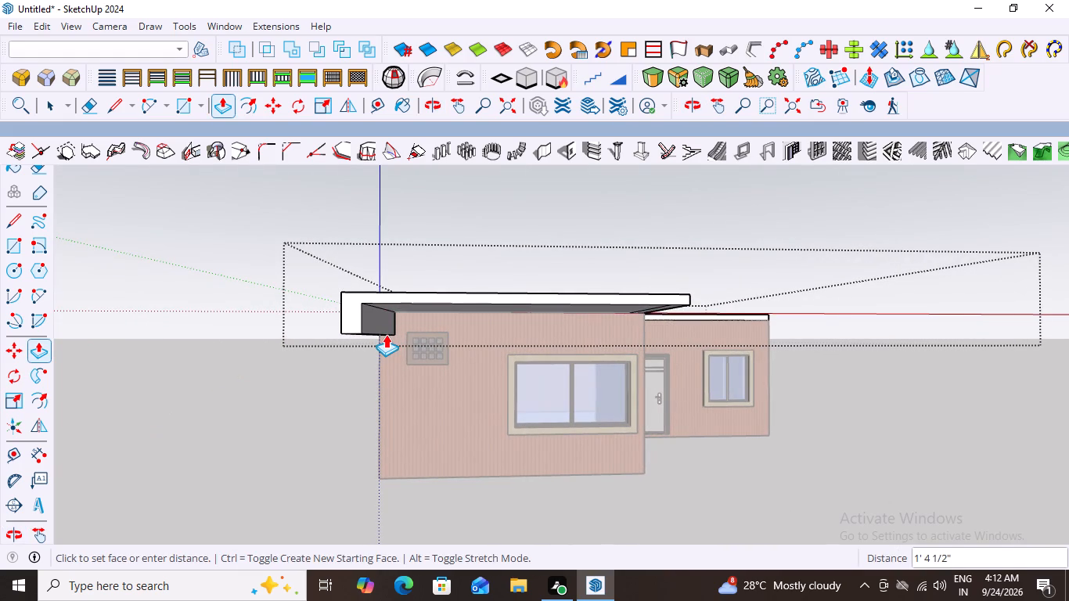
{"action": "type", "text": "1'"}
{"action": "key", "text": "Return"}
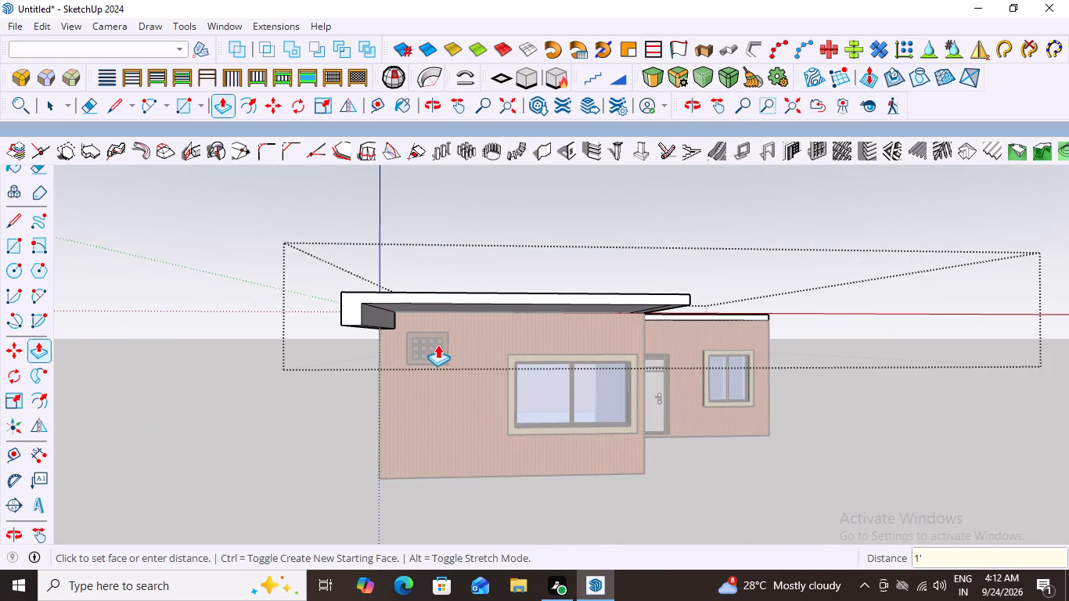
Examine the vent-grille-side drop under the roof overhang from the side, above and below, including where it meets the house wall.
{"action": "middle_click_drag", "start_coordinate": [469, 342], "coordinate": [509, 333]}
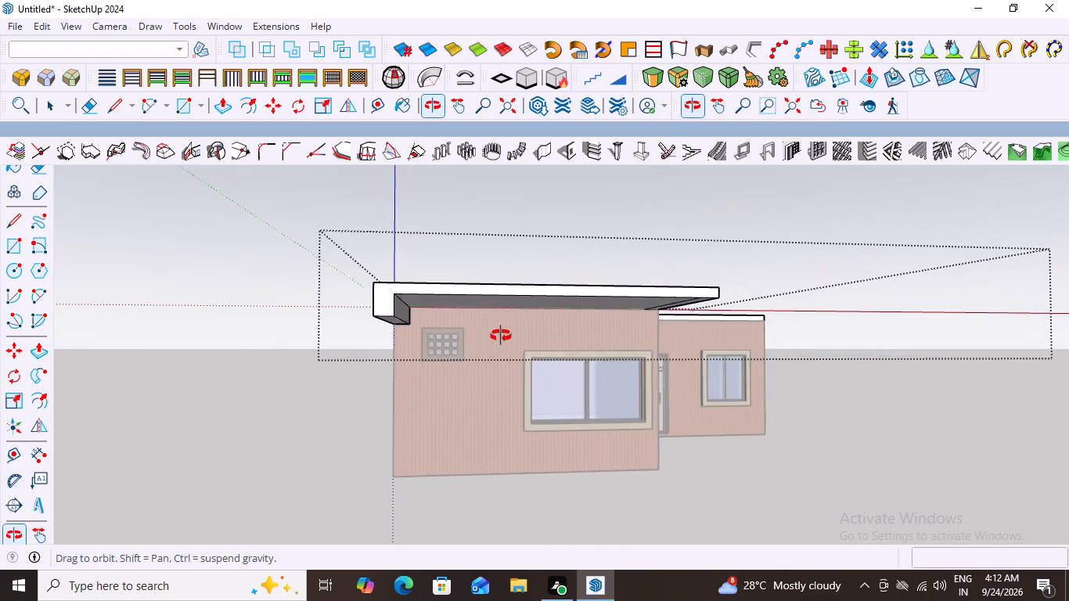
{"action": "middle_click_drag", "start_coordinate": [509, 333], "coordinate": [659, 354]}
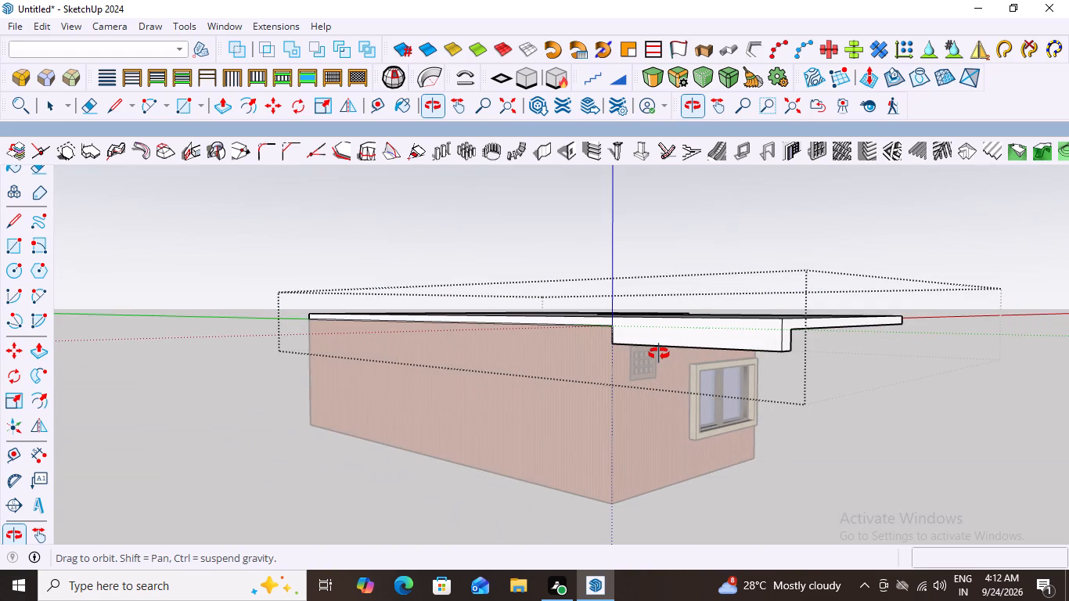
{"action": "middle_click_drag", "start_coordinate": [659, 354], "coordinate": [756, 388]}
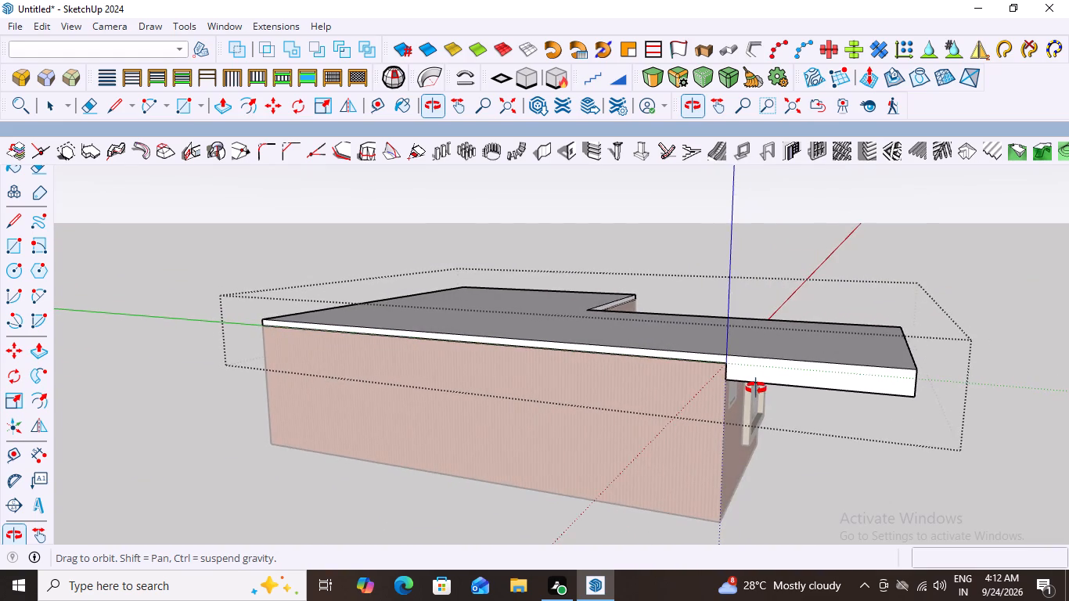
{"action": "middle_click_drag", "start_coordinate": [756, 388], "coordinate": [882, 385]}
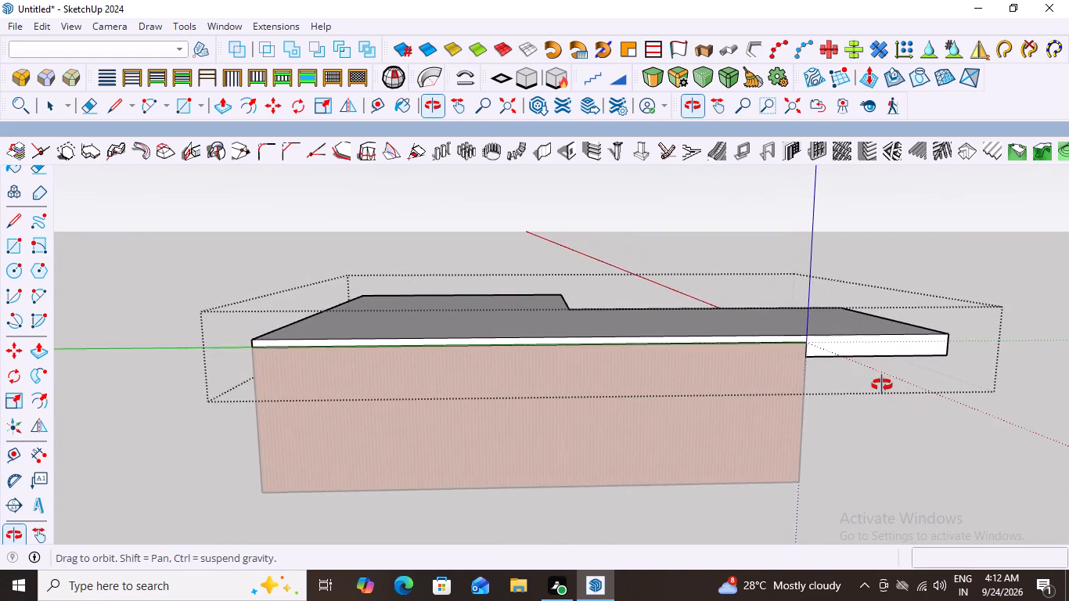
{"action": "middle_click_drag", "start_coordinate": [882, 385], "coordinate": [736, 388]}
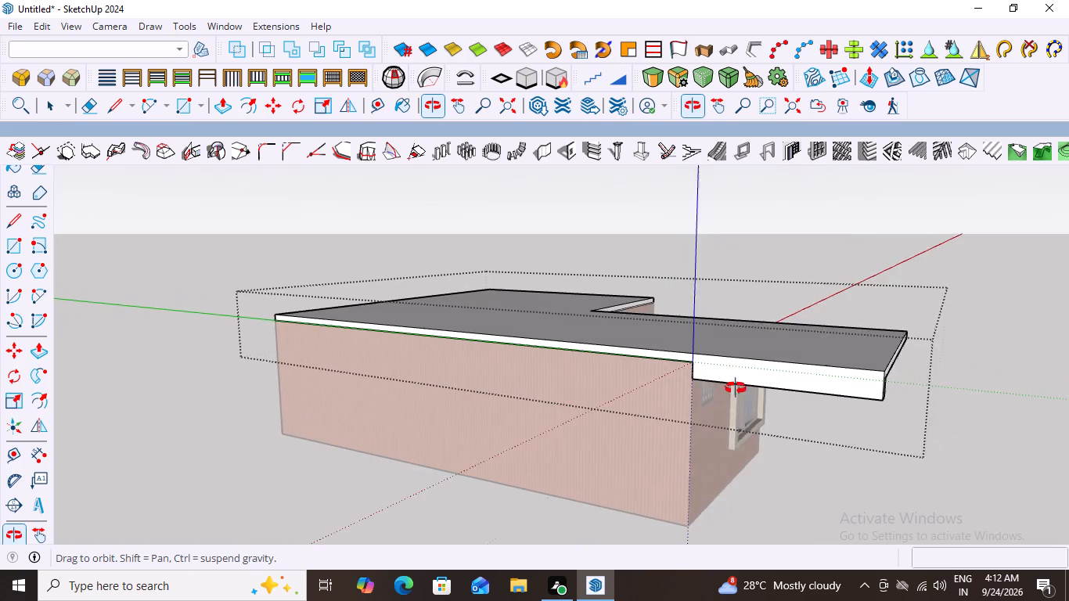
{"action": "middle_click_drag", "start_coordinate": [736, 388], "coordinate": [806, 394]}
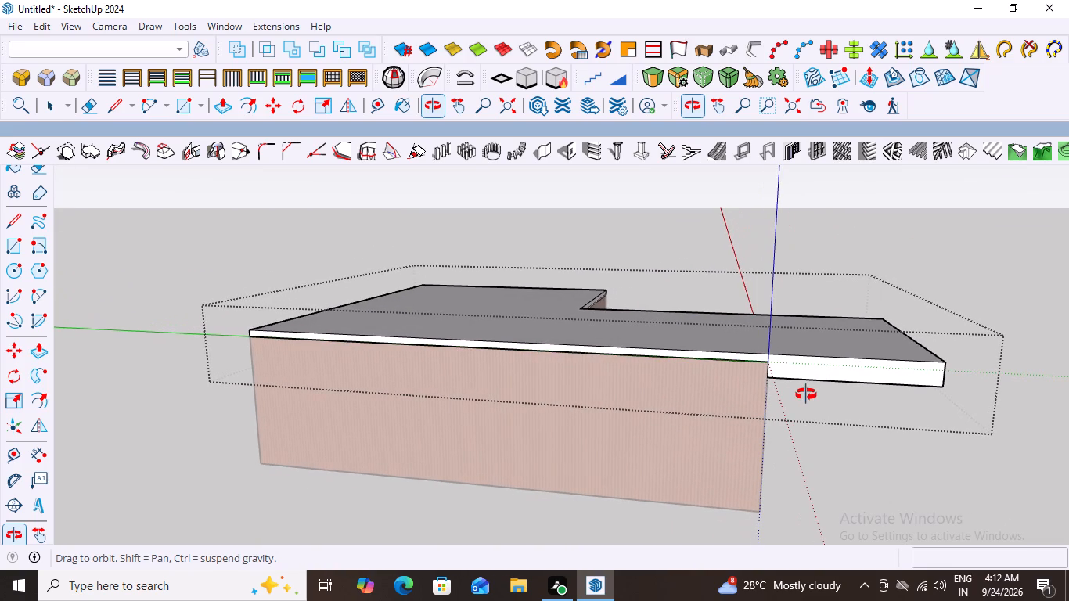
{"action": "middle_click_drag", "start_coordinate": [806, 394], "coordinate": [797, 394]}
{"action": "scroll", "coordinate": [797, 394], "scroll_direction": "up", "scroll_amount": 3}
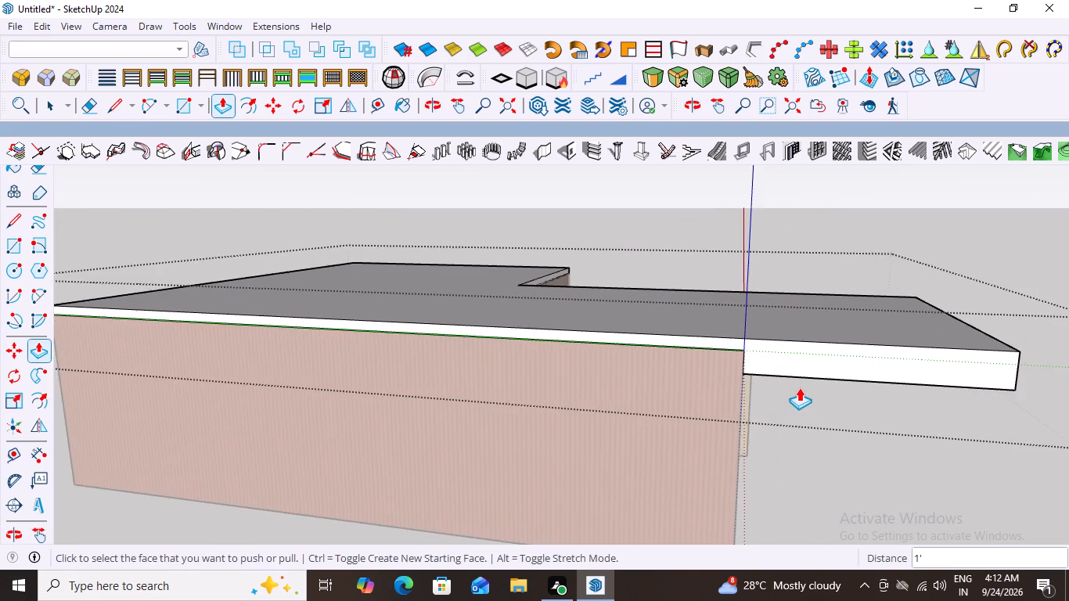
{"action": "scroll", "coordinate": [799, 387], "scroll_direction": "up", "scroll_amount": 3}
{"action": "scroll", "coordinate": [711, 386], "scroll_direction": "down", "scroll_amount": 6}
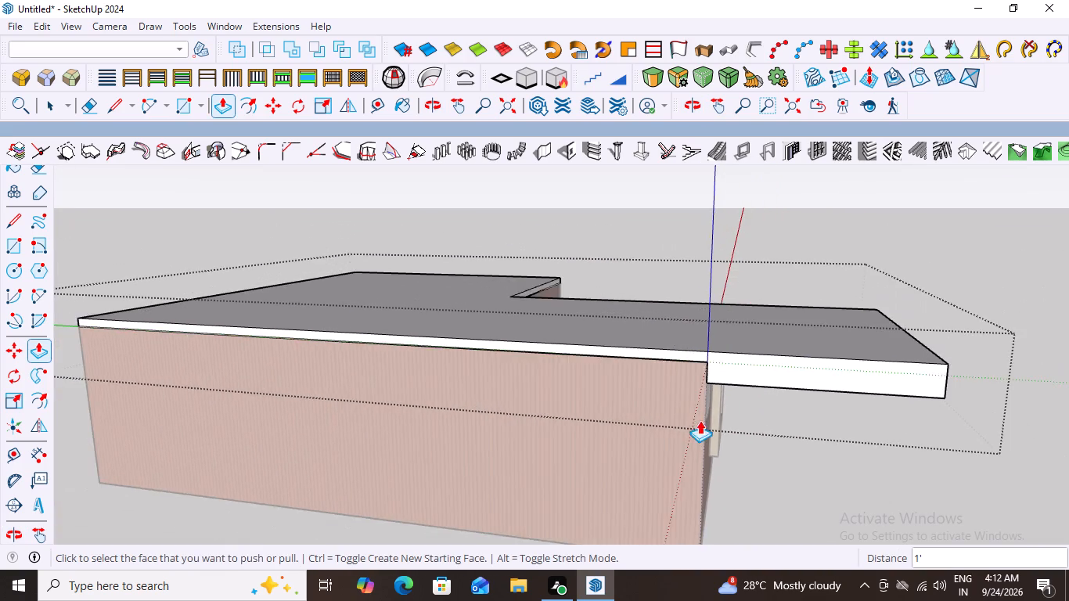
{"action": "scroll", "coordinate": [708, 436], "scroll_direction": "down", "scroll_amount": 7}
{"action": "middle_click_drag", "start_coordinate": [863, 427], "coordinate": [898, 426]}
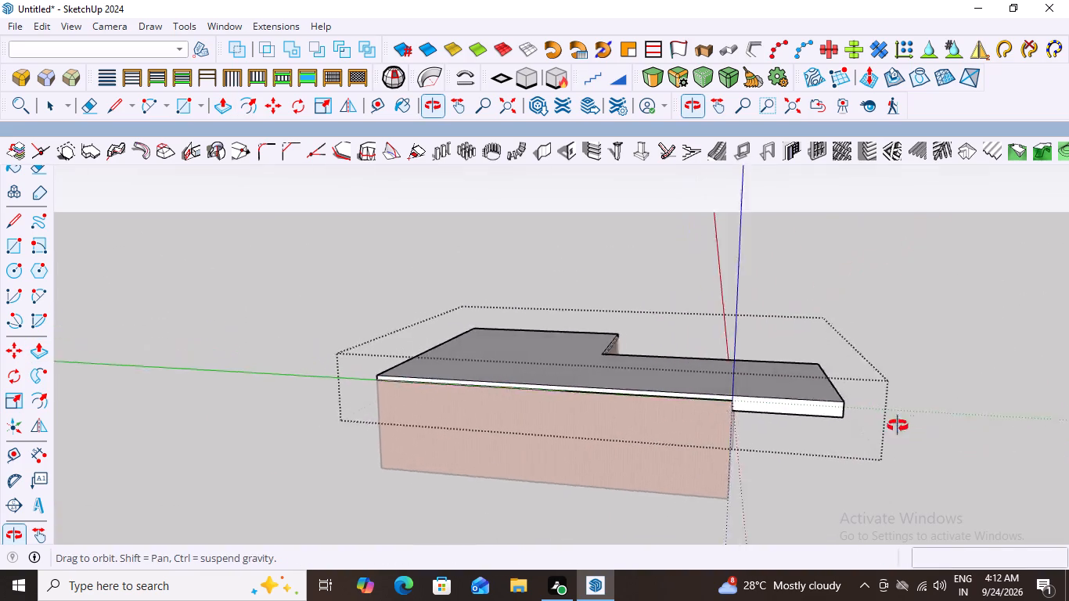
{"action": "middle_click_drag", "start_coordinate": [898, 426], "coordinate": [878, 339]}
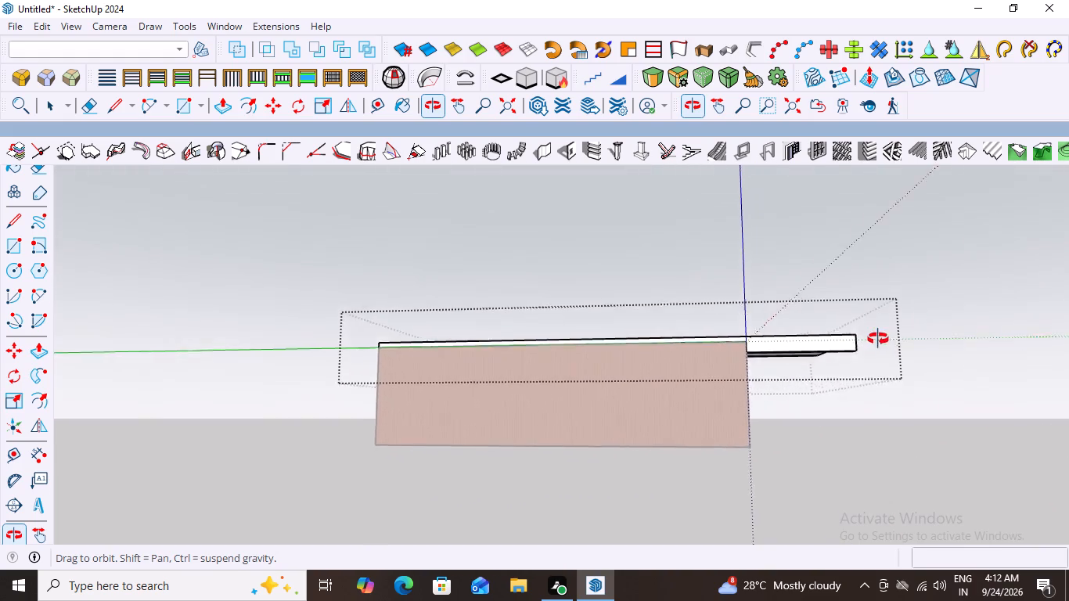
{"action": "middle_click_drag", "start_coordinate": [878, 339], "coordinate": [813, 324]}
{"action": "scroll", "coordinate": [714, 341], "scroll_direction": "up", "scroll_amount": 3}
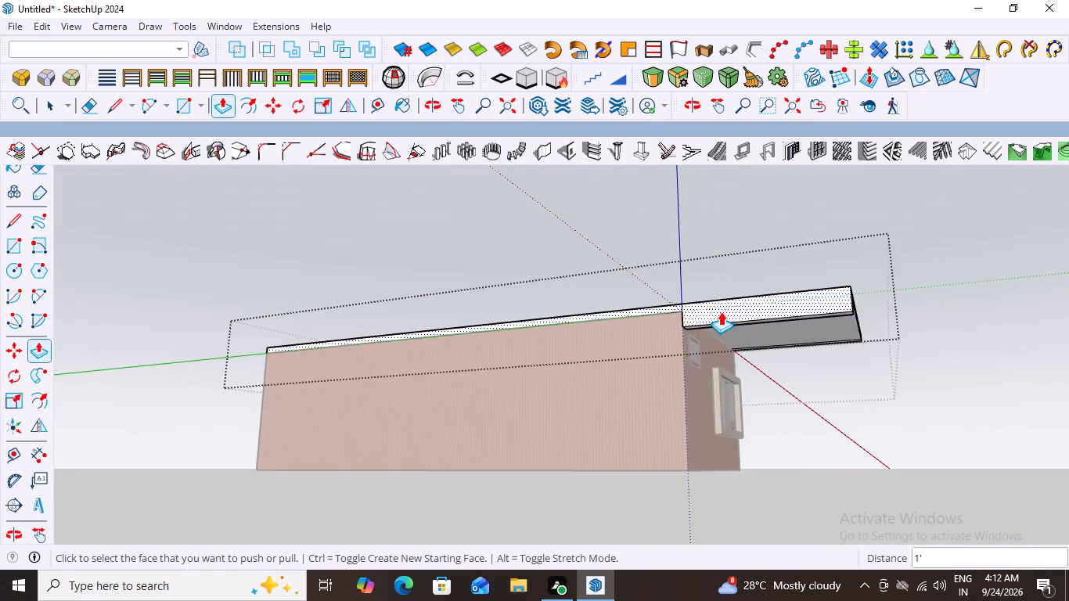
{"action": "scroll", "coordinate": [721, 311], "scroll_direction": "up", "scroll_amount": 9}
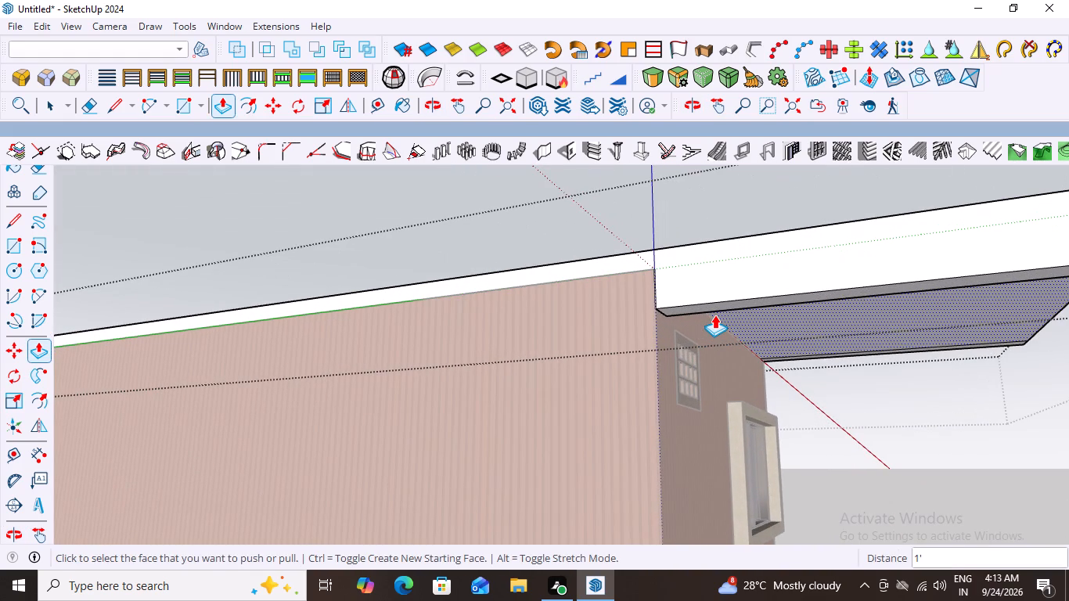
{"action": "scroll", "coordinate": [714, 315], "scroll_direction": "down", "scroll_amount": 14}
{"action": "middle_click_drag", "start_coordinate": [792, 399], "coordinate": [660, 473]}
{"action": "scroll", "coordinate": [656, 452], "scroll_direction": "down", "scroll_amount": 7}
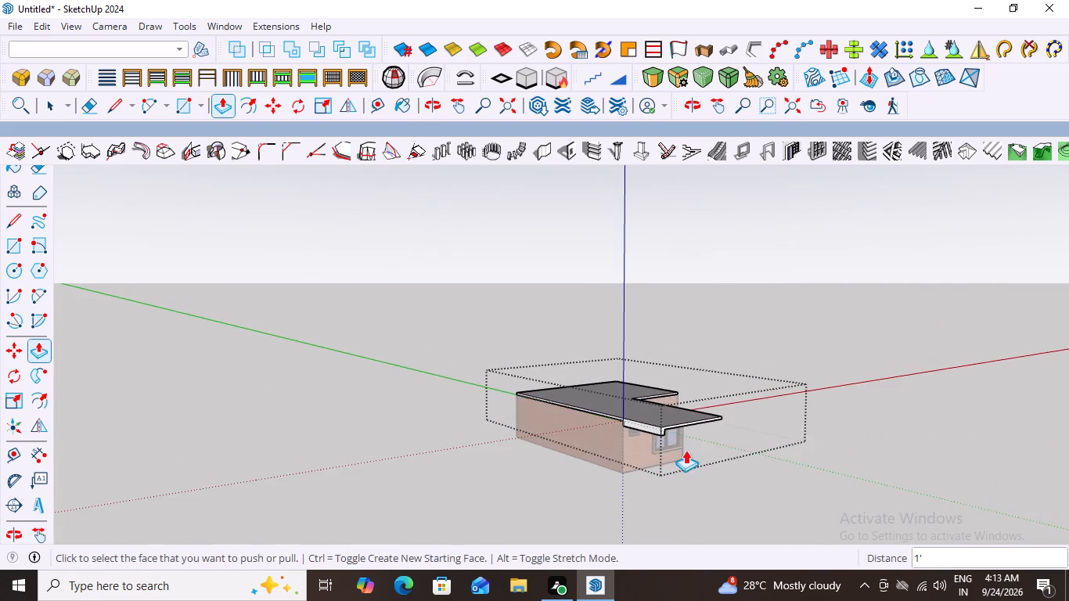
{"action": "middle_click_drag", "start_coordinate": [722, 444], "coordinate": [412, 362]}
{"action": "scroll", "coordinate": [471, 392], "scroll_direction": "up", "scroll_amount": 4}
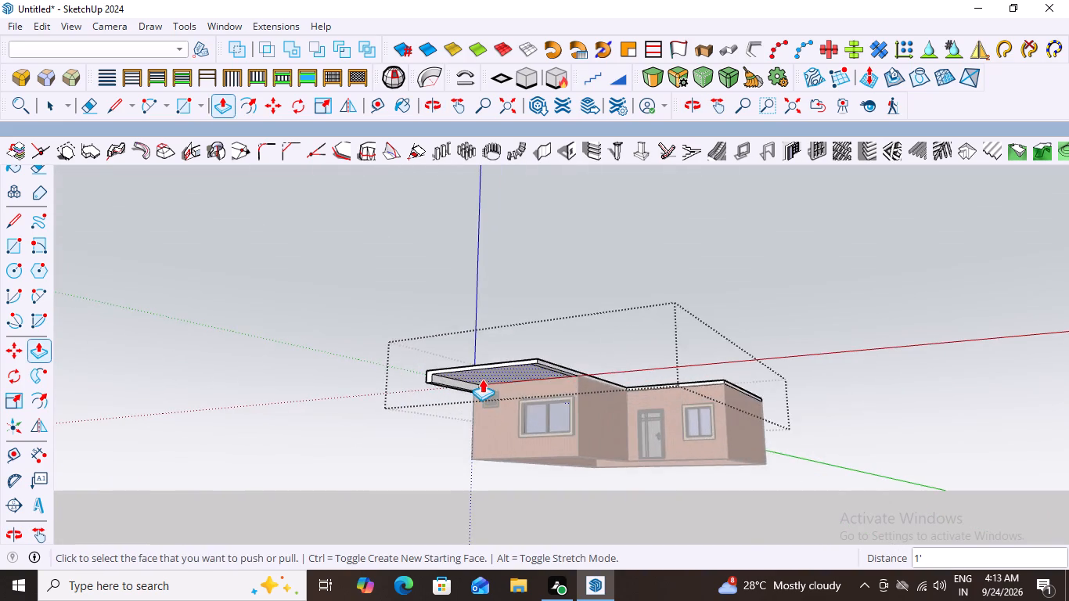
Push/pull the door-side strip on the overhang's underside down 1' to match the vent-grille-side drop, and leave the roof group.
{"action": "scroll", "coordinate": [482, 379], "scroll_direction": "up", "scroll_amount": 8}
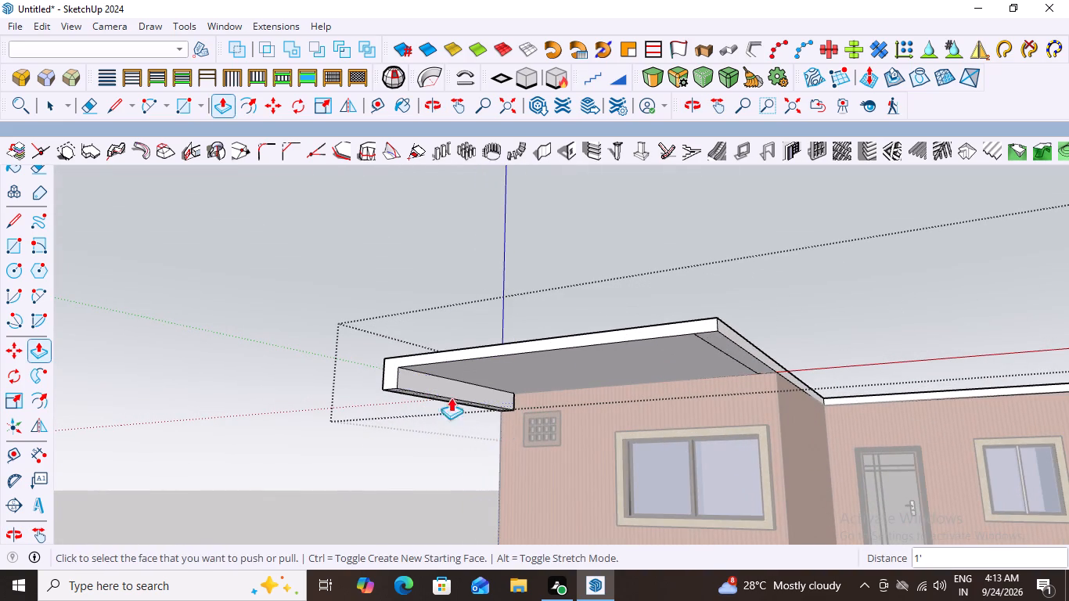
{"action": "scroll", "coordinate": [441, 394], "scroll_direction": "down", "scroll_amount": 5}
{"action": "middle_click_drag", "start_coordinate": [460, 384], "coordinate": [498, 382]}
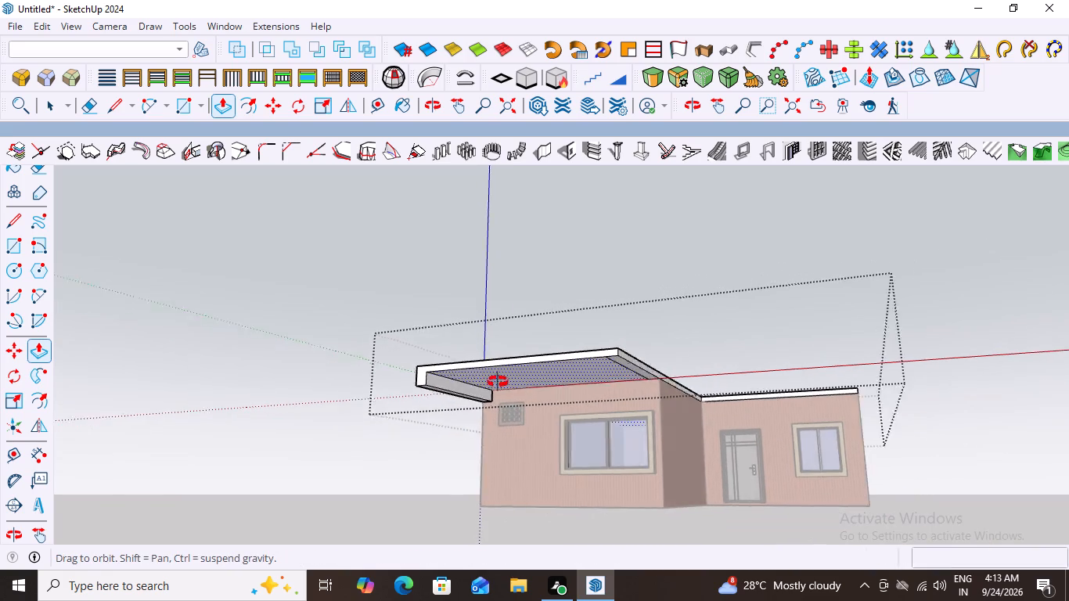
{"action": "middle_click_drag", "start_coordinate": [498, 382], "coordinate": [543, 380]}
{"action": "scroll", "coordinate": [466, 387], "scroll_direction": "up", "scroll_amount": 6}
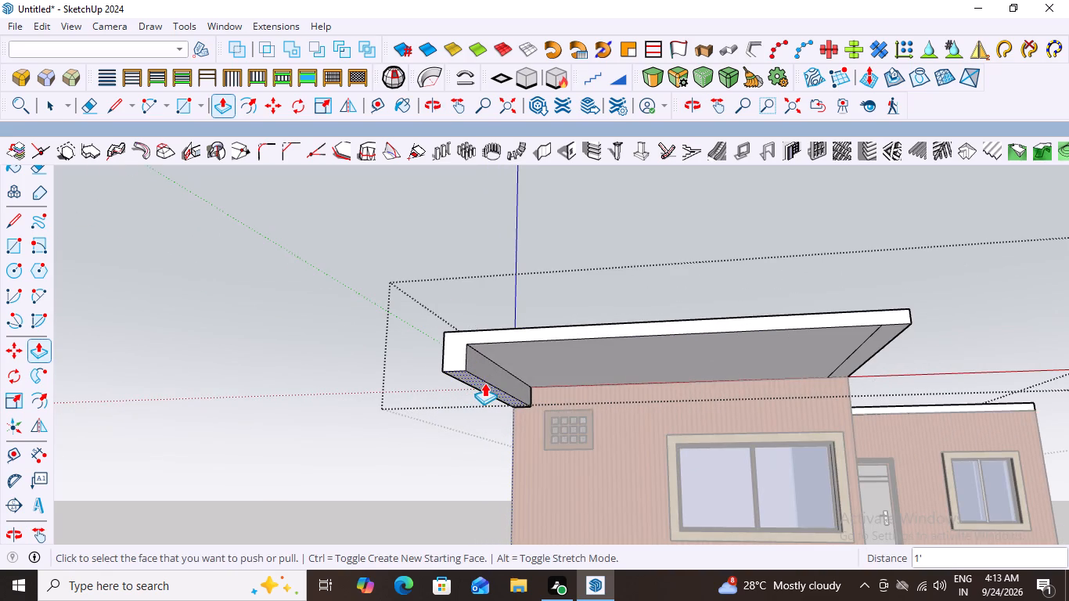
{"action": "left_click", "coordinate": [865, 345]}
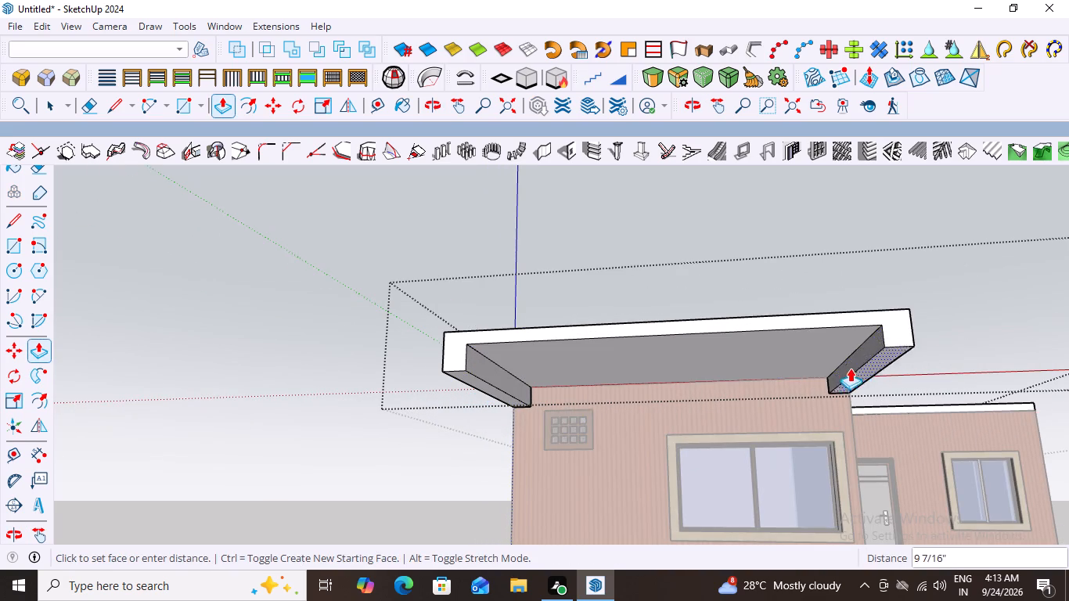
{"action": "left_click", "coordinate": [468, 365]}
{"action": "scroll", "coordinate": [640, 430], "scroll_direction": "down", "scroll_amount": 4}
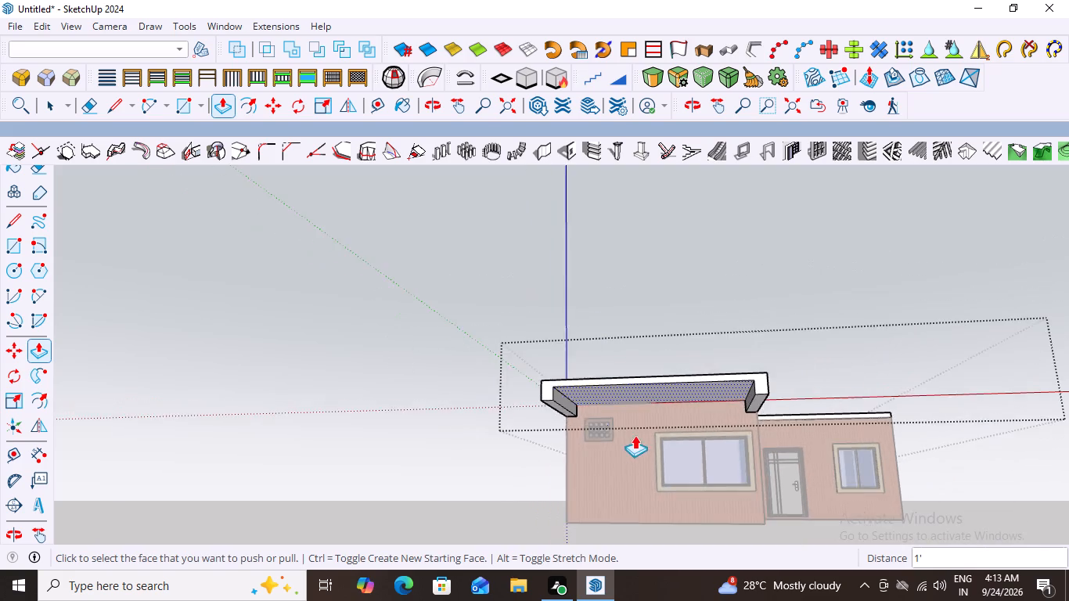
{"action": "scroll", "coordinate": [635, 435], "scroll_direction": "down", "scroll_amount": 3}
{"action": "middle_click_drag", "start_coordinate": [636, 441], "coordinate": [683, 484]}
{"action": "key", "text": "space"}
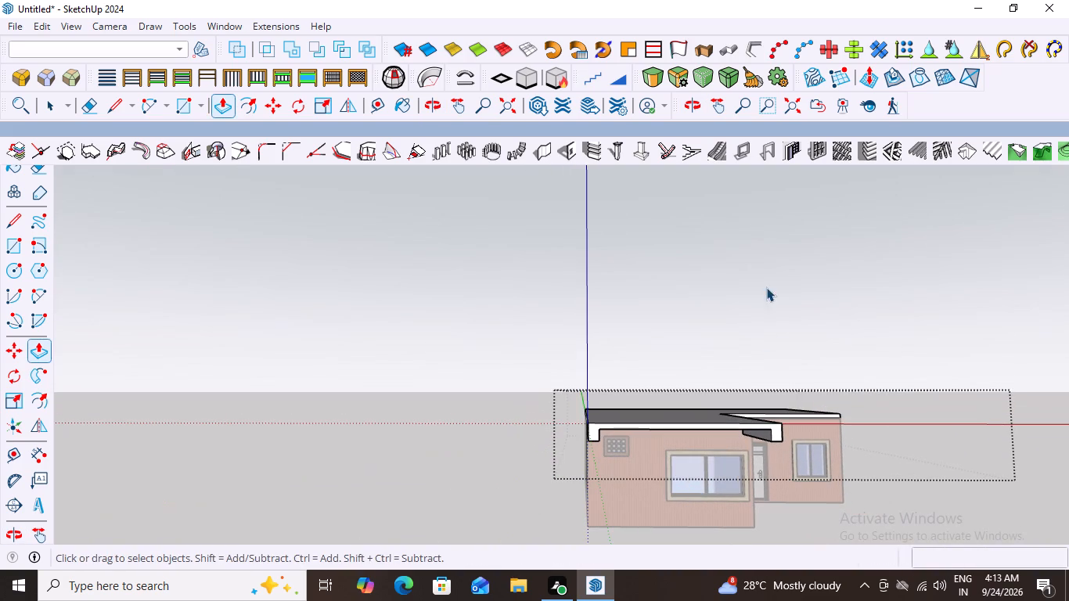
{"action": "left_click", "coordinate": [766, 287]}
Examine both side drops under the roof overhang from the front, side, above and below, including where they meet the house wall.
{"action": "scroll", "coordinate": [754, 370], "scroll_direction": "down", "scroll_amount": 3}
{"action": "middle_click_drag", "start_coordinate": [737, 425], "coordinate": [713, 349]}
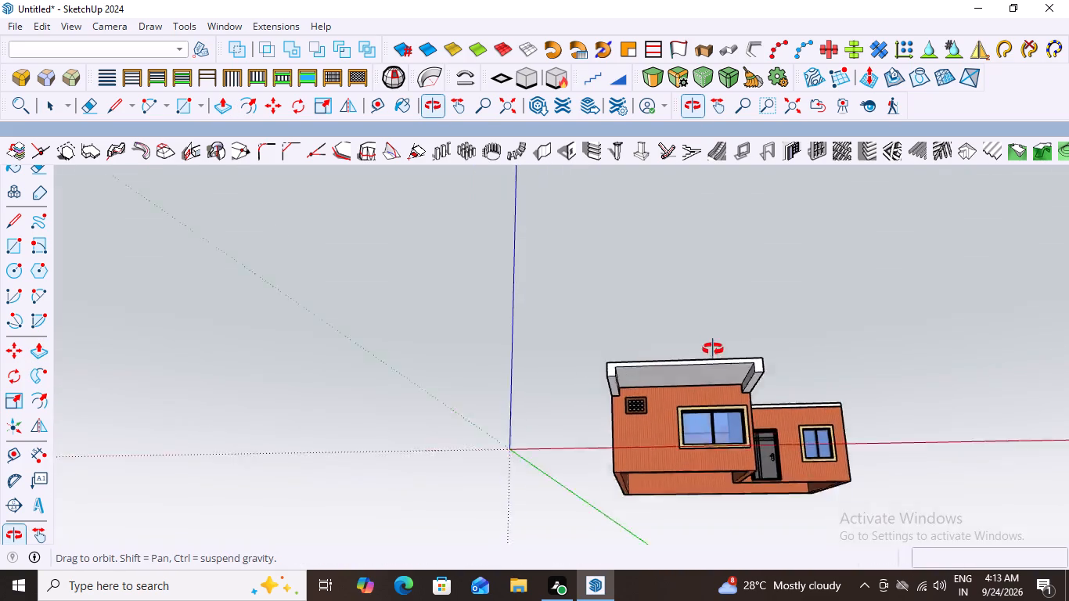
{"action": "middle_click_drag", "start_coordinate": [713, 349], "coordinate": [715, 446]}
{"action": "scroll", "coordinate": [779, 447], "scroll_direction": "up", "scroll_amount": 5}
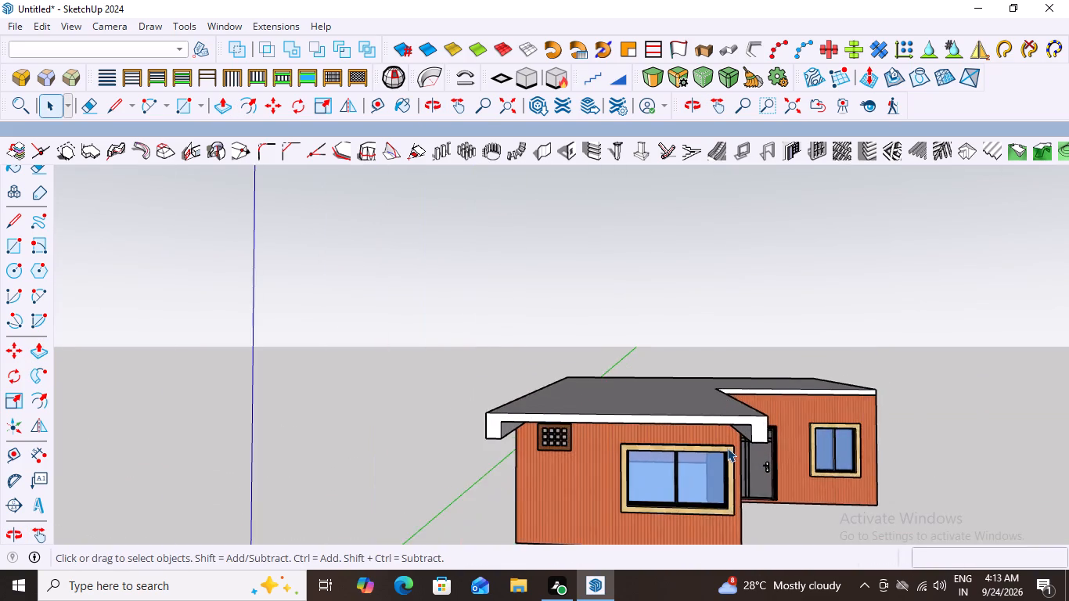
{"action": "scroll", "coordinate": [727, 448], "scroll_direction": "up", "scroll_amount": 2}
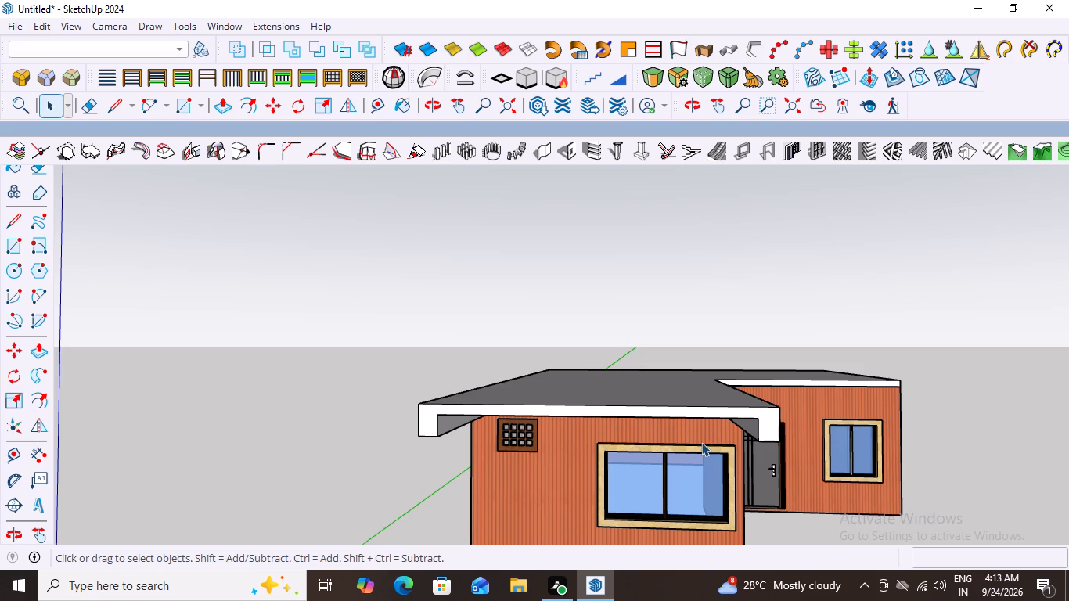
{"action": "middle_click_drag", "start_coordinate": [614, 443], "coordinate": [732, 448]}
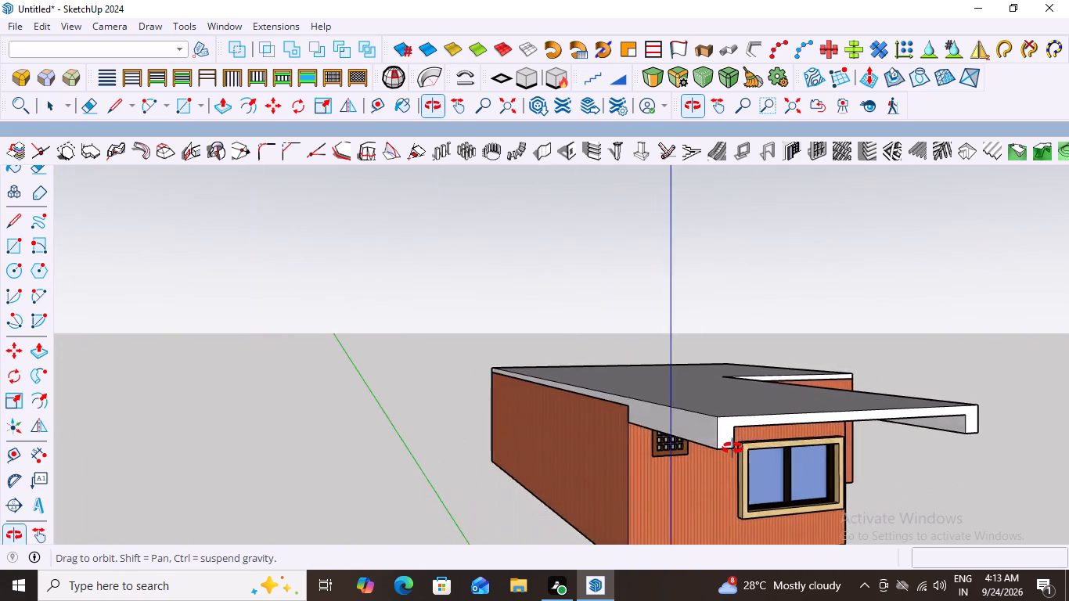
{"action": "middle_click_drag", "start_coordinate": [732, 448], "coordinate": [650, 327]}
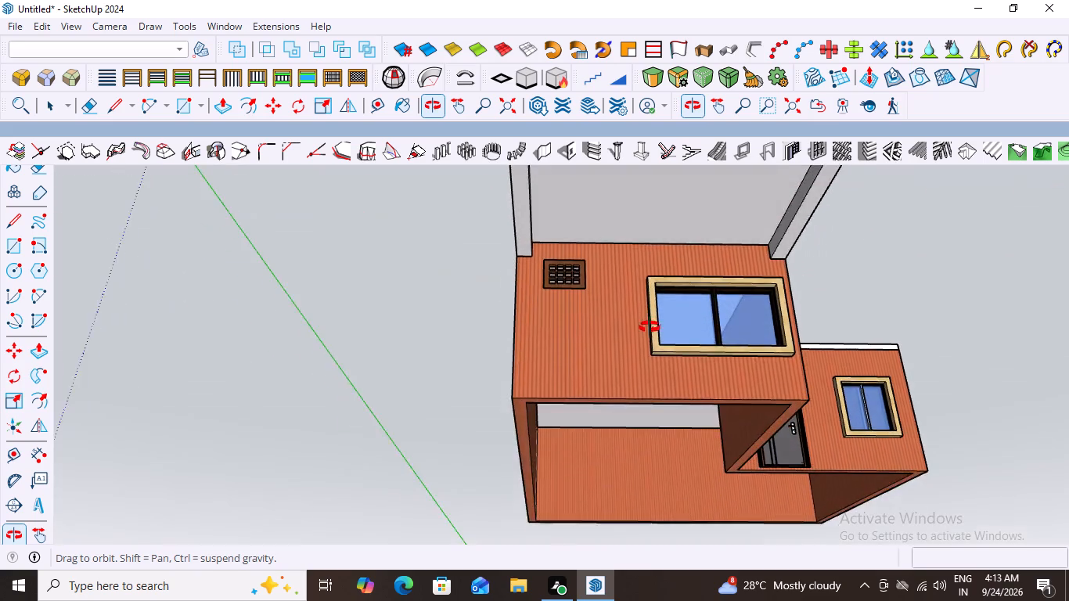
{"action": "middle_click_drag", "start_coordinate": [650, 327], "coordinate": [648, 368]}
{"action": "scroll", "coordinate": [495, 209], "scroll_direction": "up", "scroll_amount": 4}
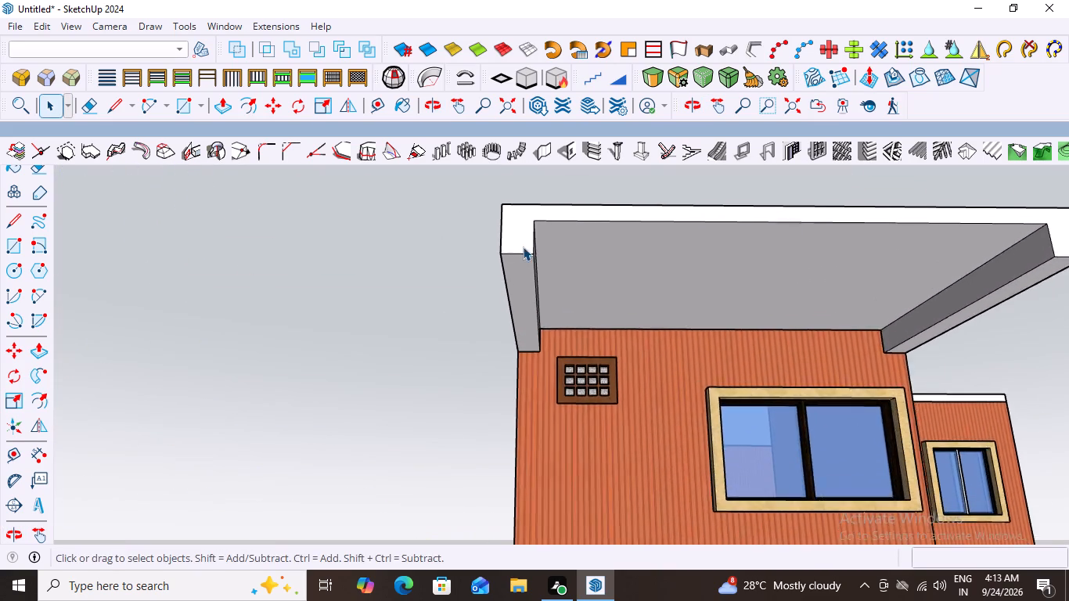
{"action": "scroll", "coordinate": [523, 247], "scroll_direction": "up", "scroll_amount": 10}
{"action": "middle_click_drag", "start_coordinate": [536, 268], "coordinate": [542, 260]}
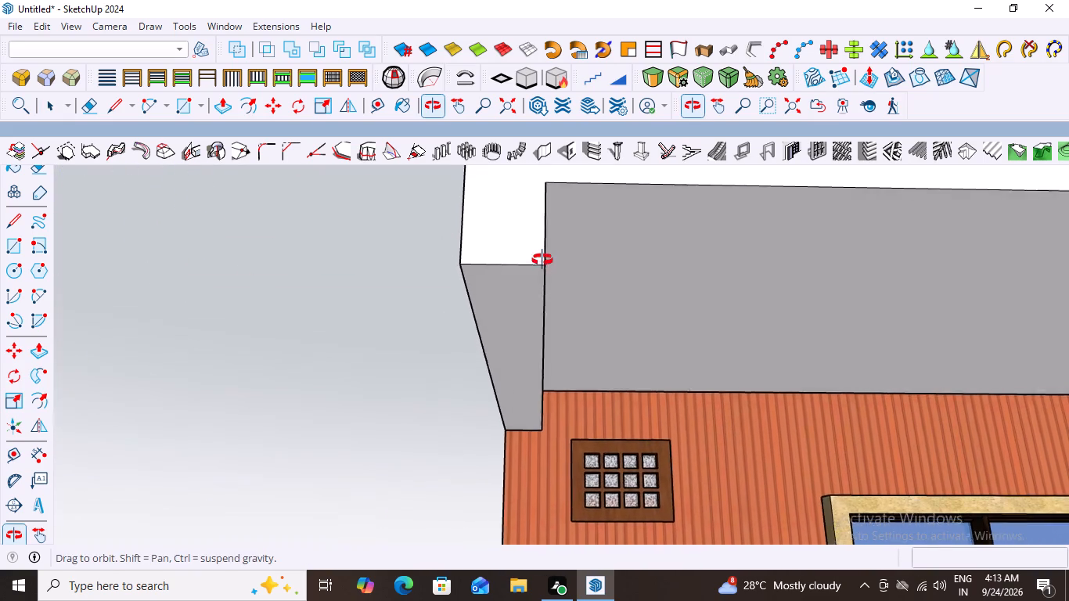
{"action": "middle_click_drag", "start_coordinate": [542, 260], "coordinate": [535, 241]}
{"action": "scroll", "coordinate": [506, 281], "scroll_direction": "down", "scroll_amount": 16}
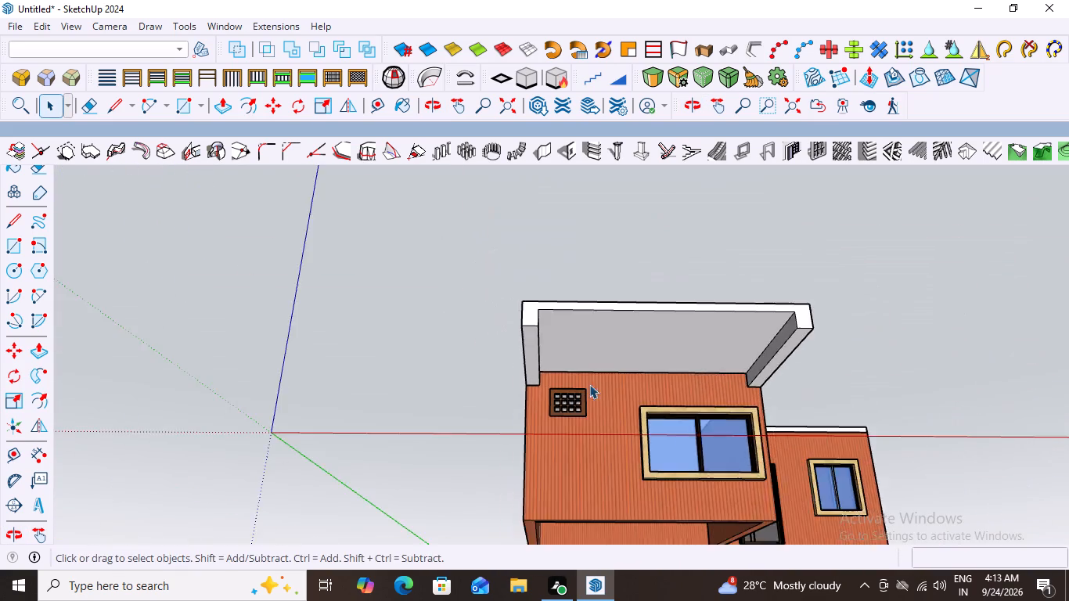
{"action": "scroll", "coordinate": [589, 384], "scroll_direction": "down", "scroll_amount": 3}
{"action": "middle_click_drag", "start_coordinate": [630, 351], "coordinate": [629, 496]}
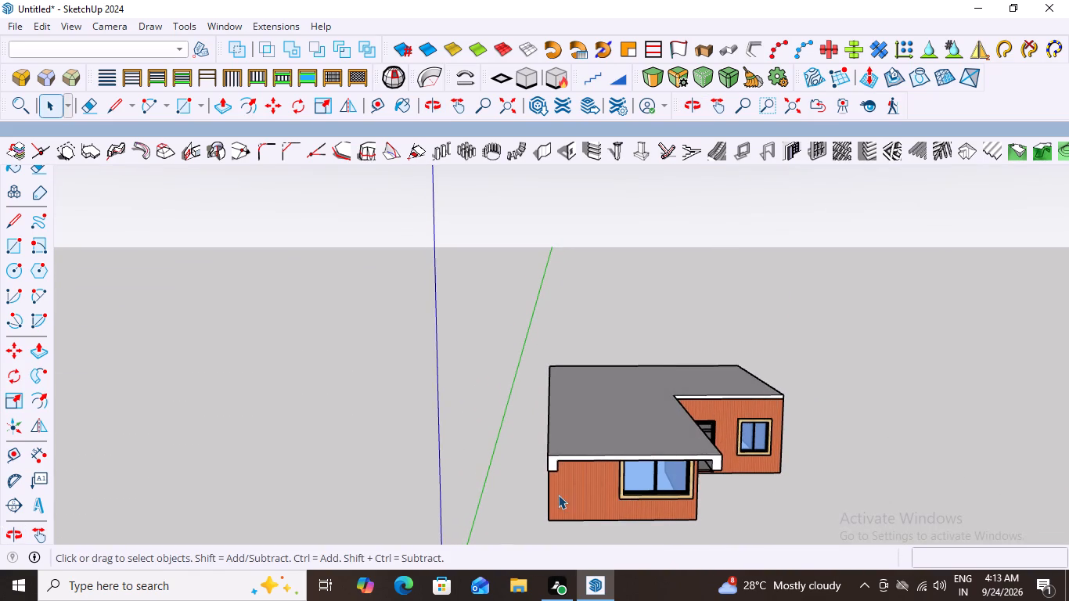
{"action": "scroll", "coordinate": [558, 495], "scroll_direction": "up", "scroll_amount": 6}
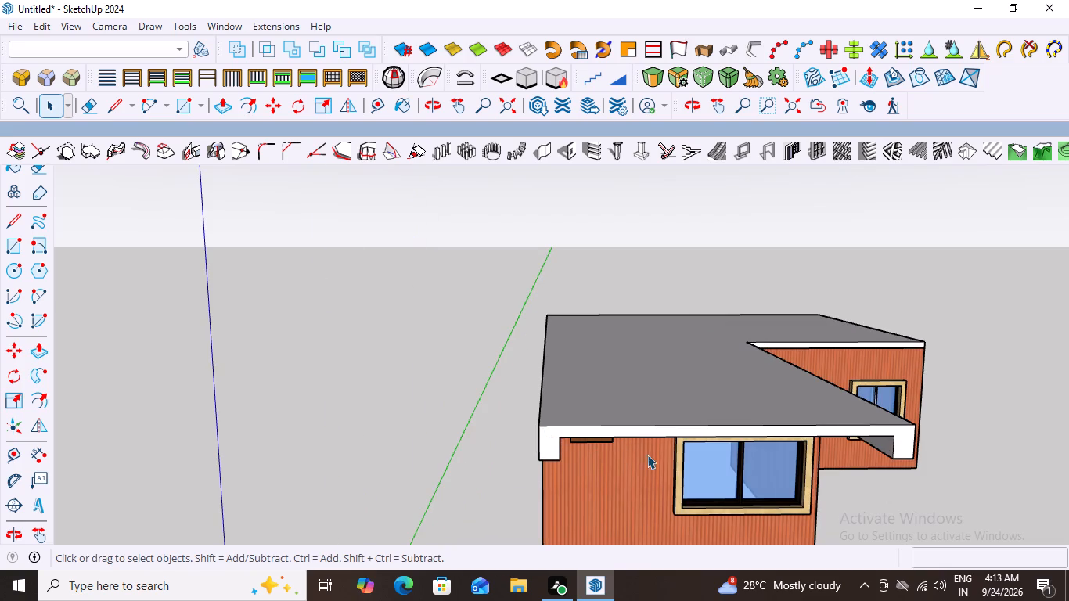
{"action": "middle_click_drag", "start_coordinate": [660, 457], "coordinate": [592, 434]}
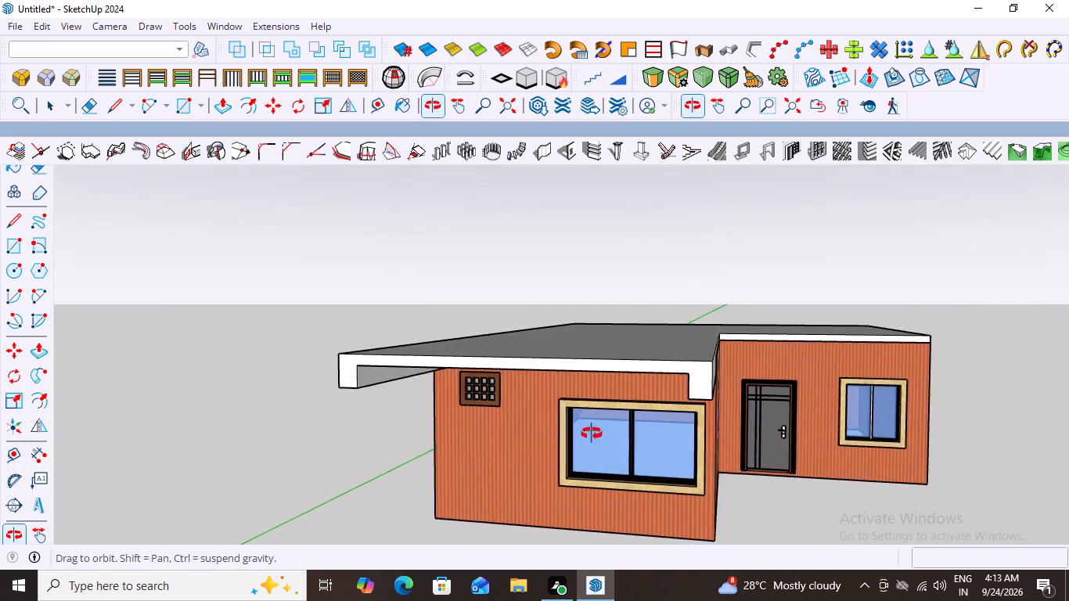
{"action": "middle_click_drag", "start_coordinate": [592, 434], "coordinate": [592, 408]}
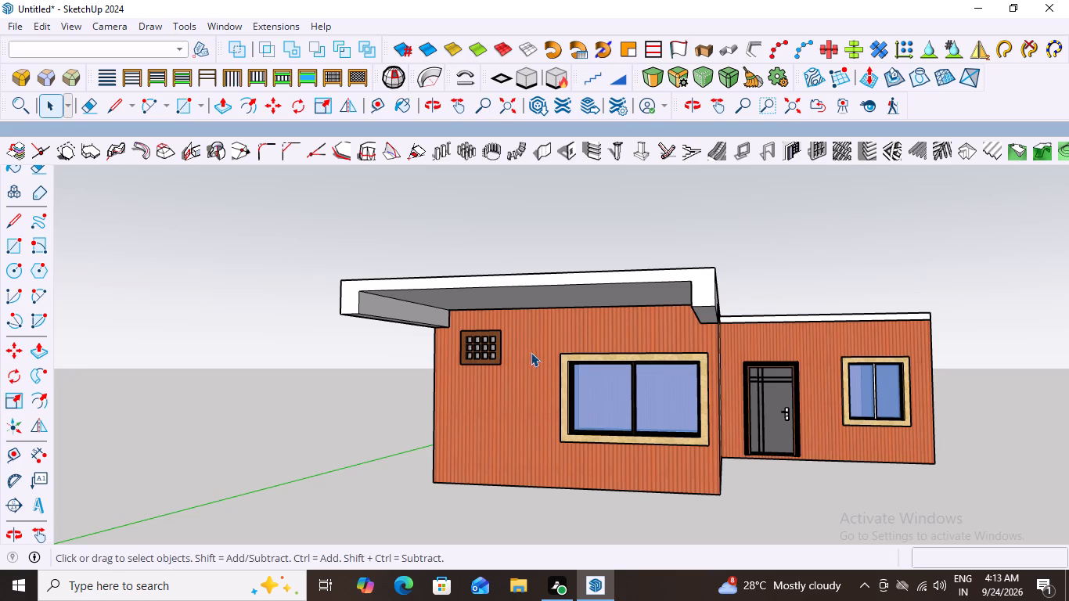
{"action": "middle_click_drag", "start_coordinate": [381, 320], "coordinate": [448, 324]}
{"action": "middle_click_drag", "start_coordinate": [391, 270], "coordinate": [429, 217]}
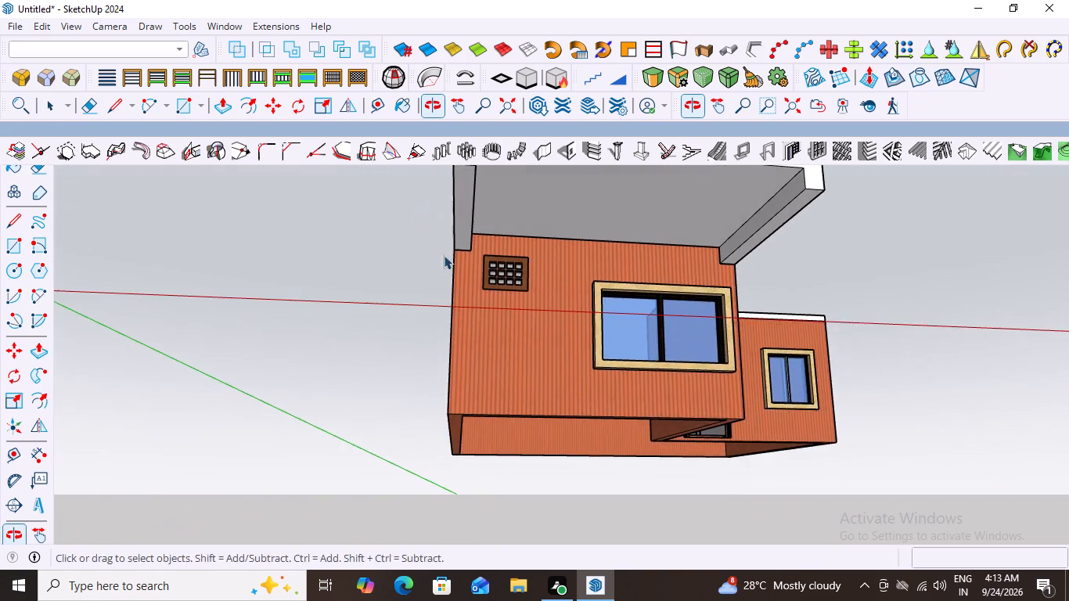
{"action": "middle_click_drag", "start_coordinate": [447, 305], "coordinate": [444, 377]}
{"action": "scroll", "coordinate": [412, 287], "scroll_direction": "up", "scroll_amount": 4}
{"action": "scroll", "coordinate": [474, 326], "scroll_direction": "down", "scroll_amount": 3}
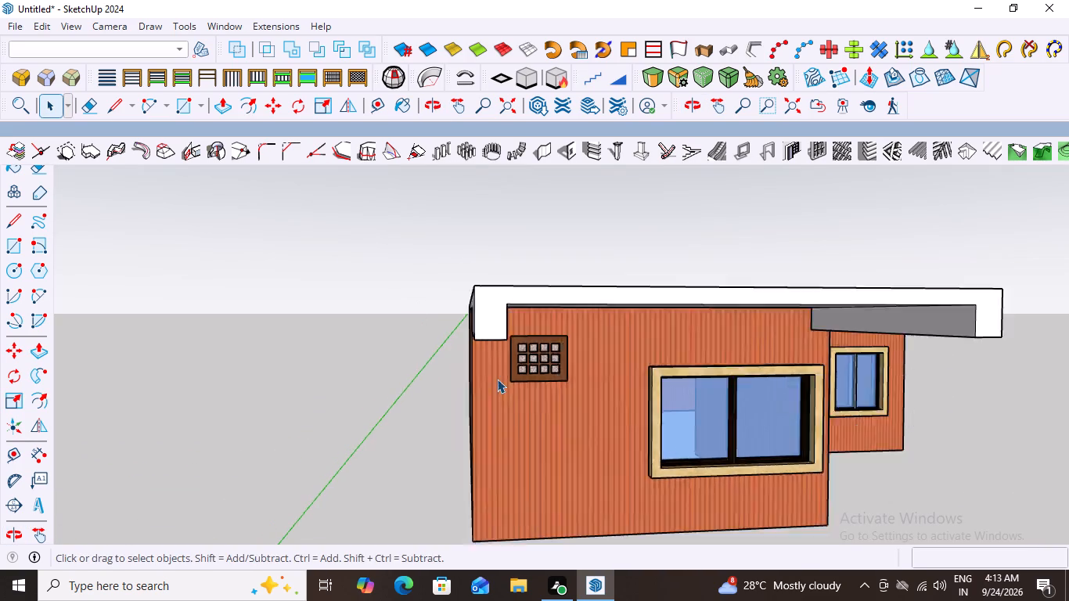
{"action": "scroll", "coordinate": [497, 379], "scroll_direction": "down", "scroll_amount": 7}
{"action": "middle_click_drag", "start_coordinate": [556, 318], "coordinate": [555, 211]}
{"action": "scroll", "coordinate": [496, 187], "scroll_direction": "up", "scroll_amount": 3}
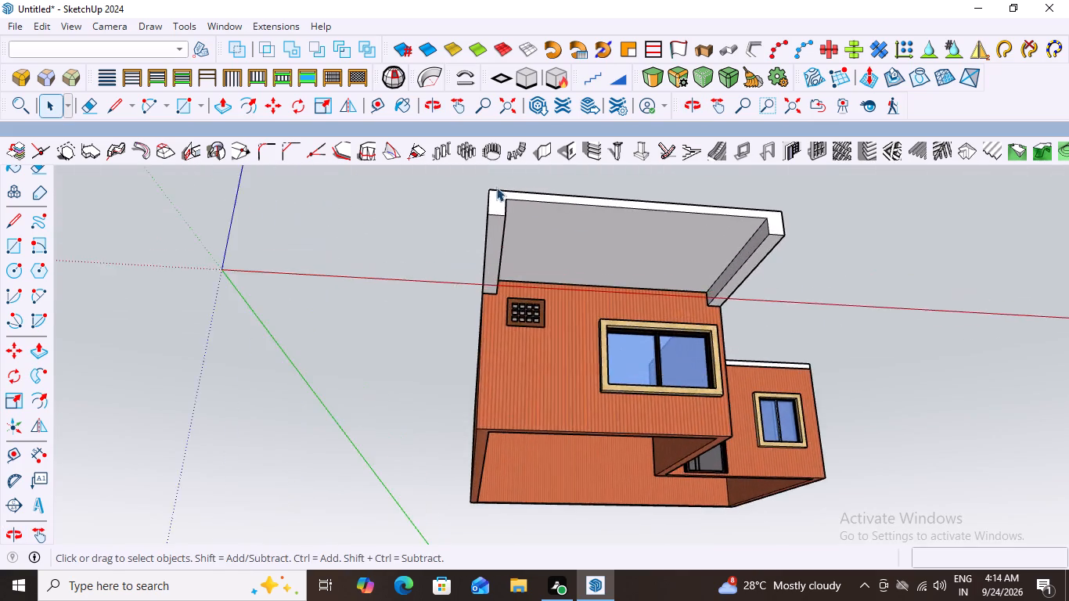
{"action": "scroll", "coordinate": [496, 187], "scroll_direction": "up", "scroll_amount": 3}
{"action": "middle_click_drag", "start_coordinate": [482, 183], "coordinate": [468, 186]}
{"action": "scroll", "coordinate": [499, 228], "scroll_direction": "up", "scroll_amount": 3}
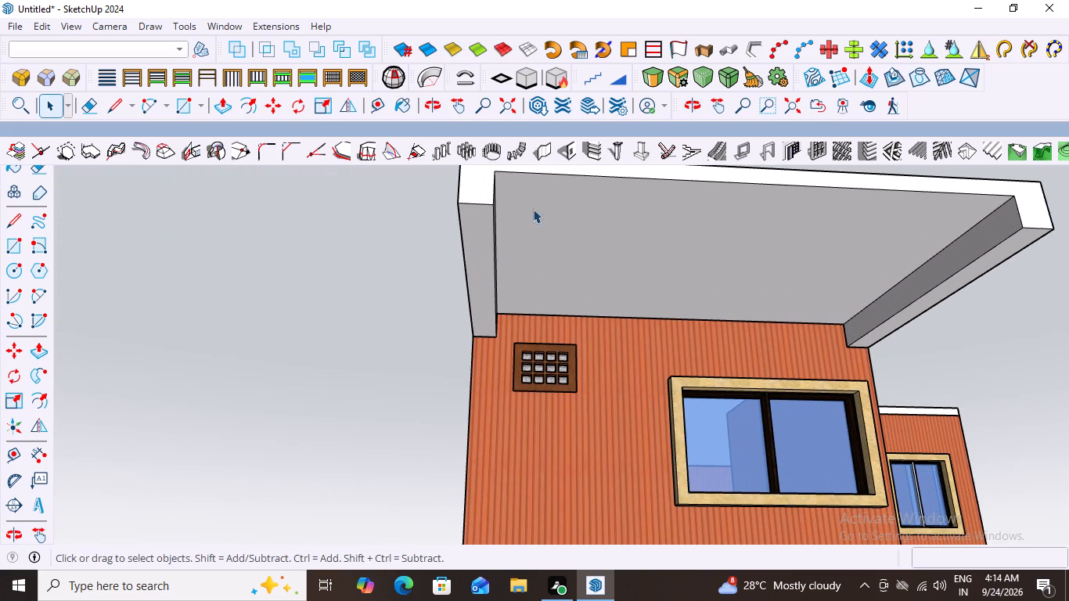
Inside the roof group, draw a rectangle about 1' 9 1/2" by 10 13/16" at the front end of the vent-grille-side drop's underside.
{"action": "left_click", "coordinate": [468, 182]}
{"action": "left_click", "coordinate": [468, 182]}
{"action": "left_click", "coordinate": [468, 182]}
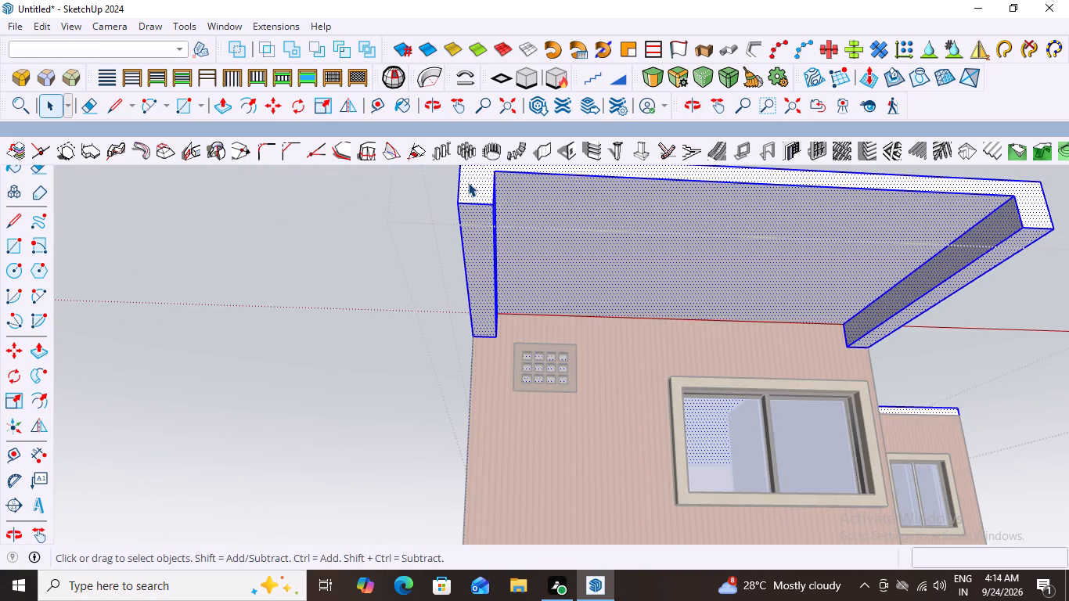
{"action": "double_click", "coordinate": [468, 182]}
{"action": "double_click", "coordinate": [467, 234]}
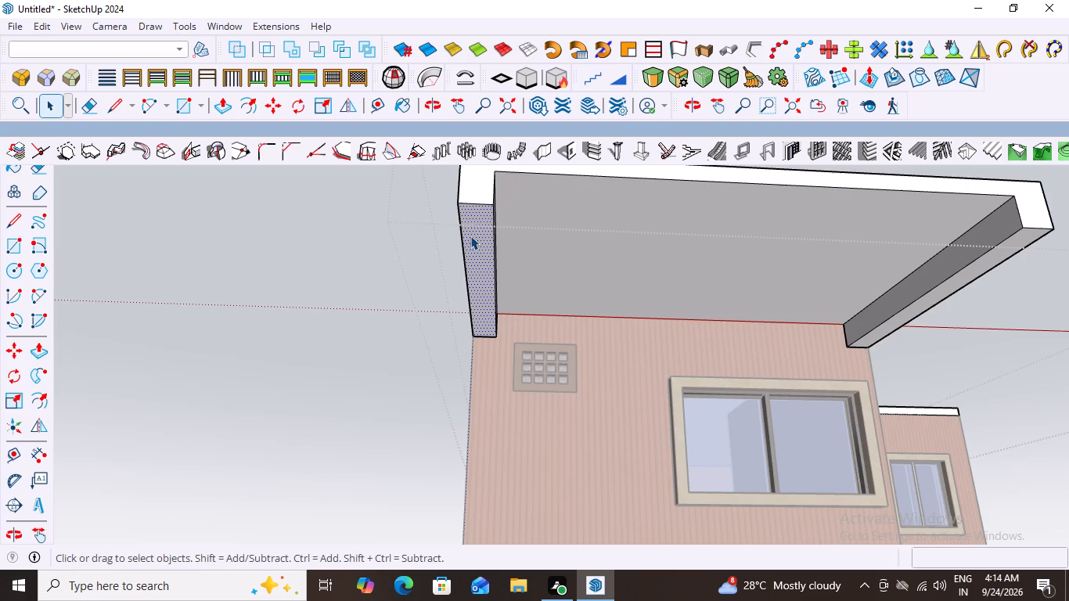
{"action": "scroll", "coordinate": [473, 203], "scroll_direction": "up", "scroll_amount": 4}
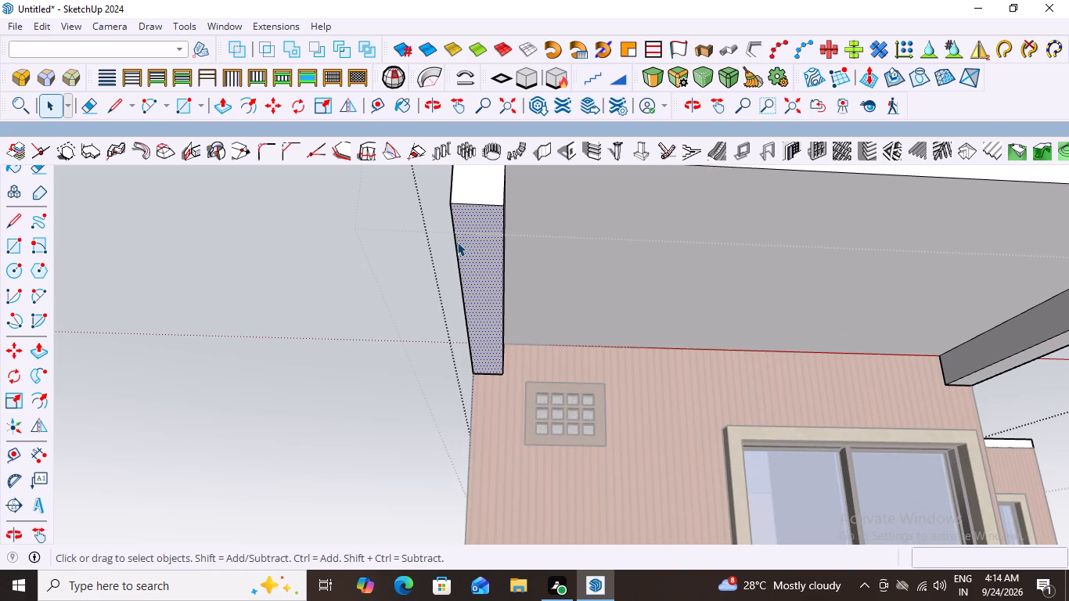
{"action": "key", "text": "r"}
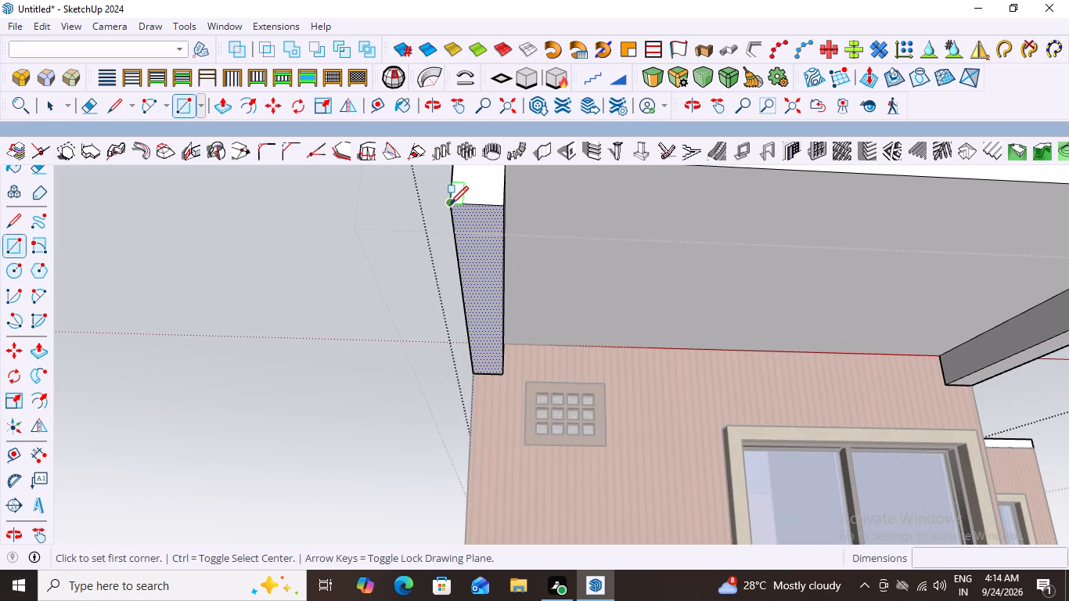
{"action": "left_click", "coordinate": [449, 206]}
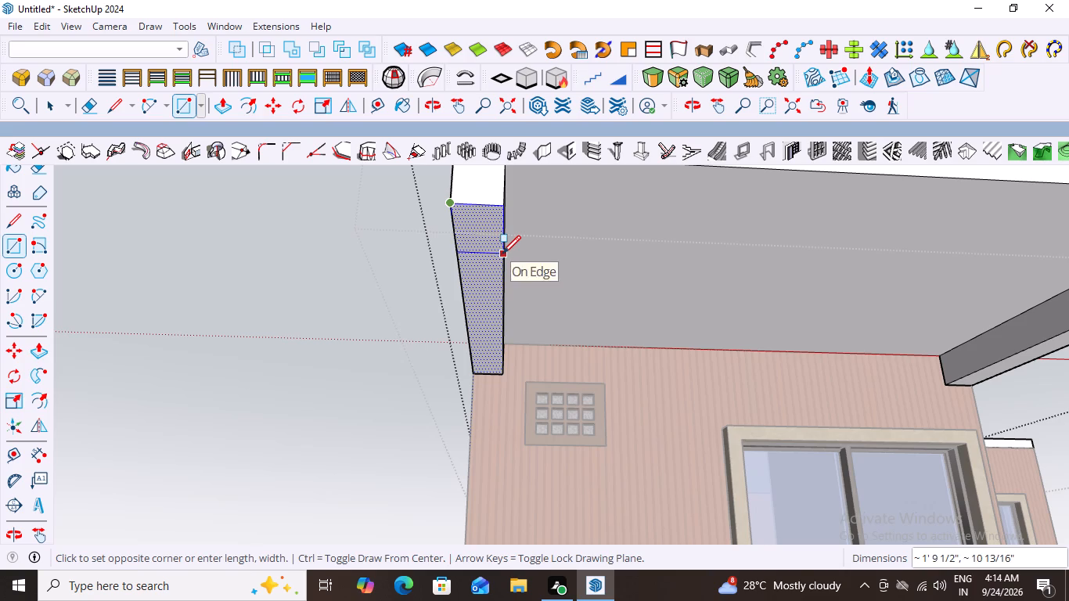
{"action": "left_click", "coordinate": [502, 251]}
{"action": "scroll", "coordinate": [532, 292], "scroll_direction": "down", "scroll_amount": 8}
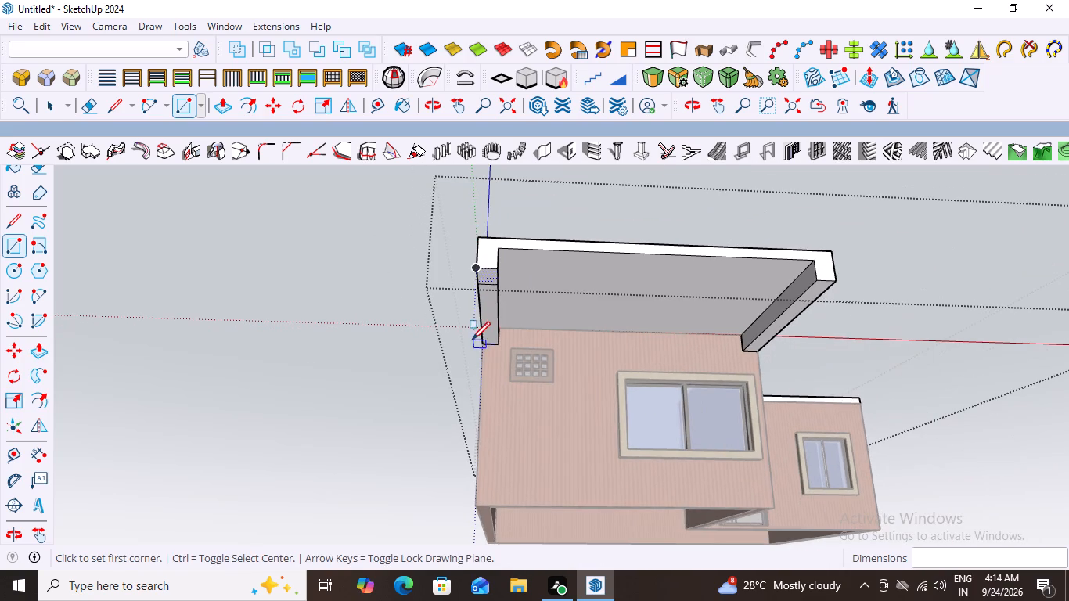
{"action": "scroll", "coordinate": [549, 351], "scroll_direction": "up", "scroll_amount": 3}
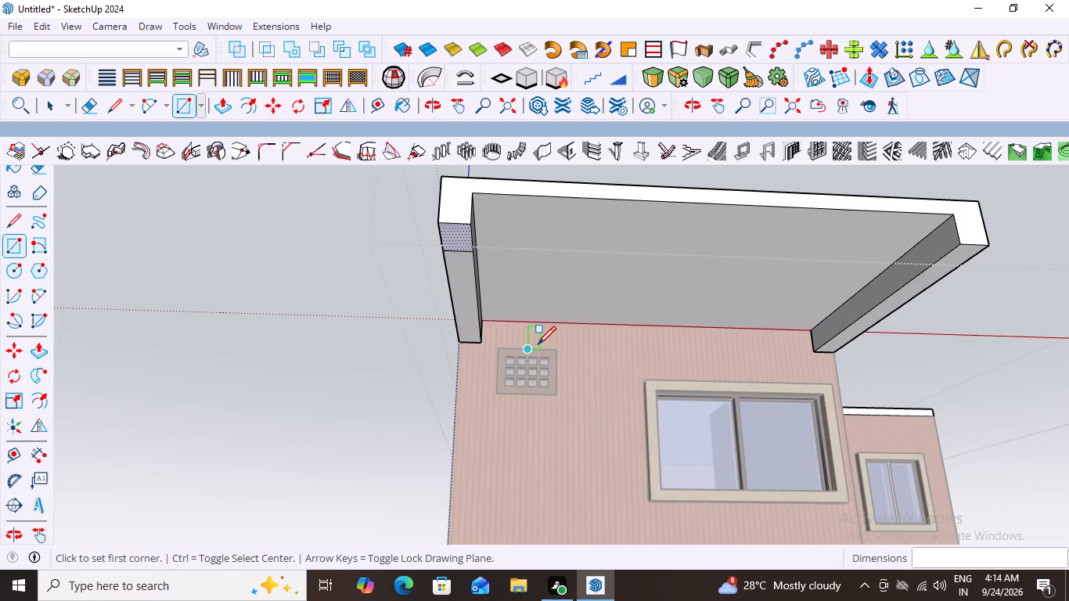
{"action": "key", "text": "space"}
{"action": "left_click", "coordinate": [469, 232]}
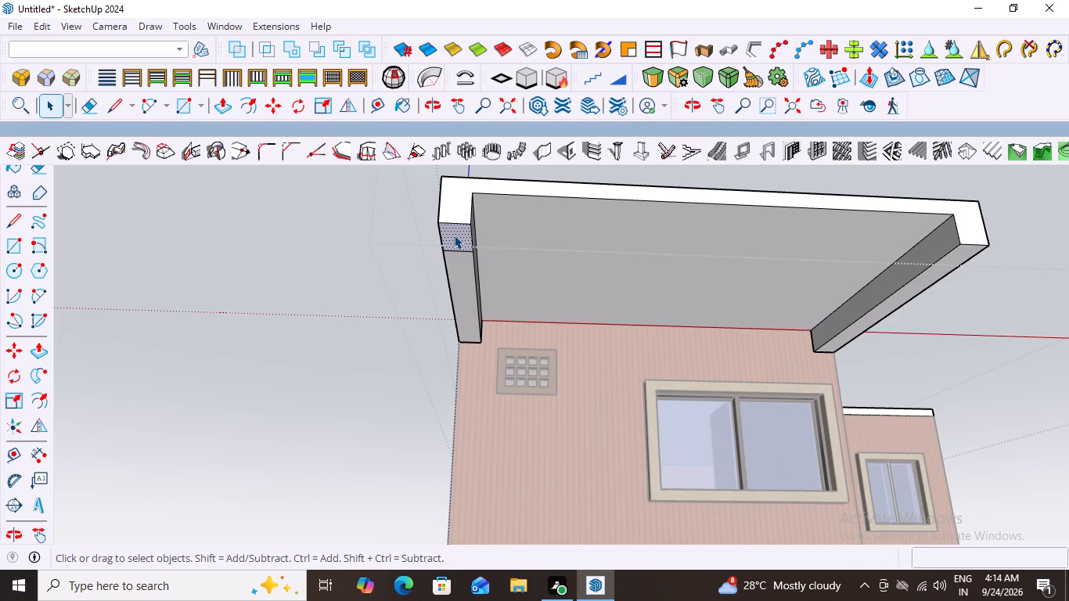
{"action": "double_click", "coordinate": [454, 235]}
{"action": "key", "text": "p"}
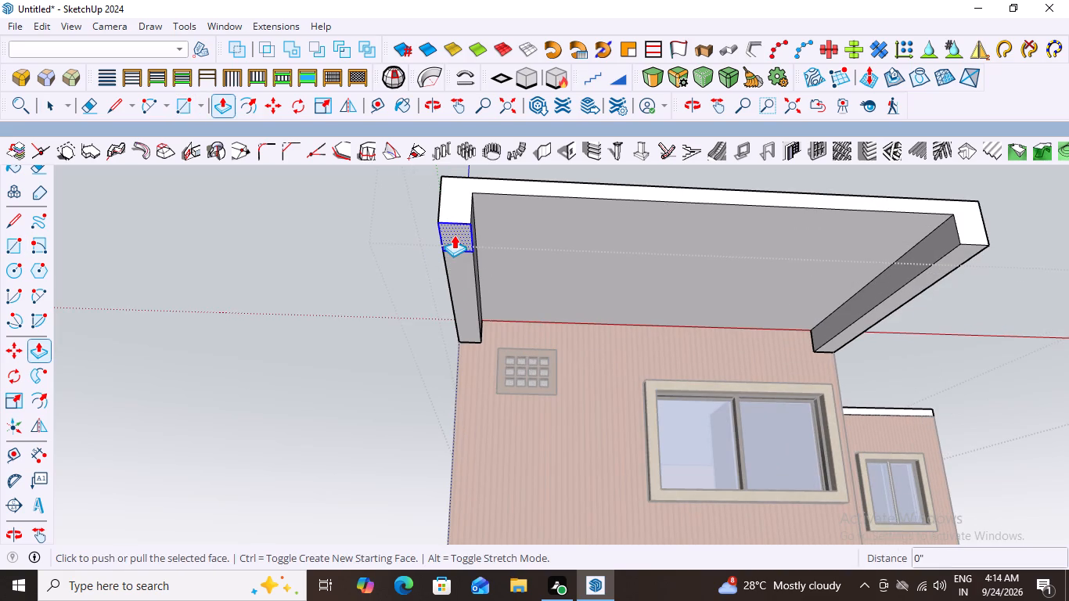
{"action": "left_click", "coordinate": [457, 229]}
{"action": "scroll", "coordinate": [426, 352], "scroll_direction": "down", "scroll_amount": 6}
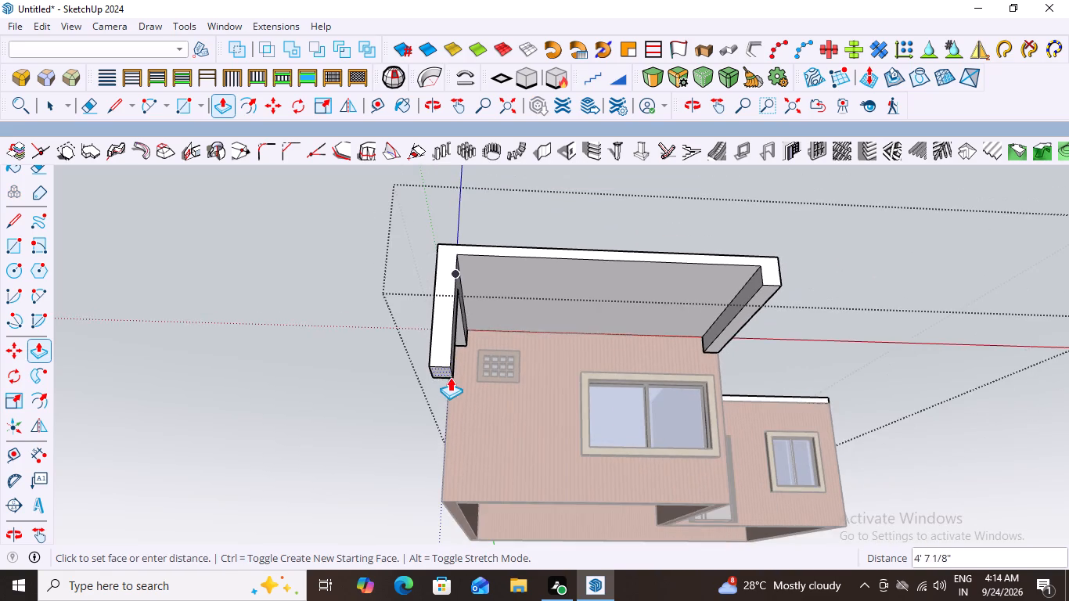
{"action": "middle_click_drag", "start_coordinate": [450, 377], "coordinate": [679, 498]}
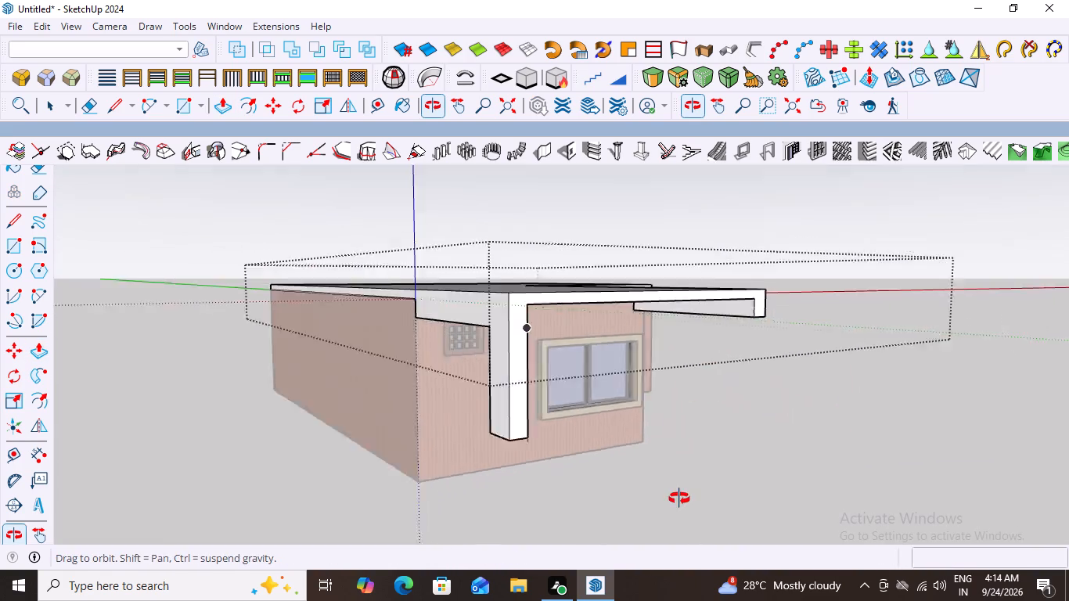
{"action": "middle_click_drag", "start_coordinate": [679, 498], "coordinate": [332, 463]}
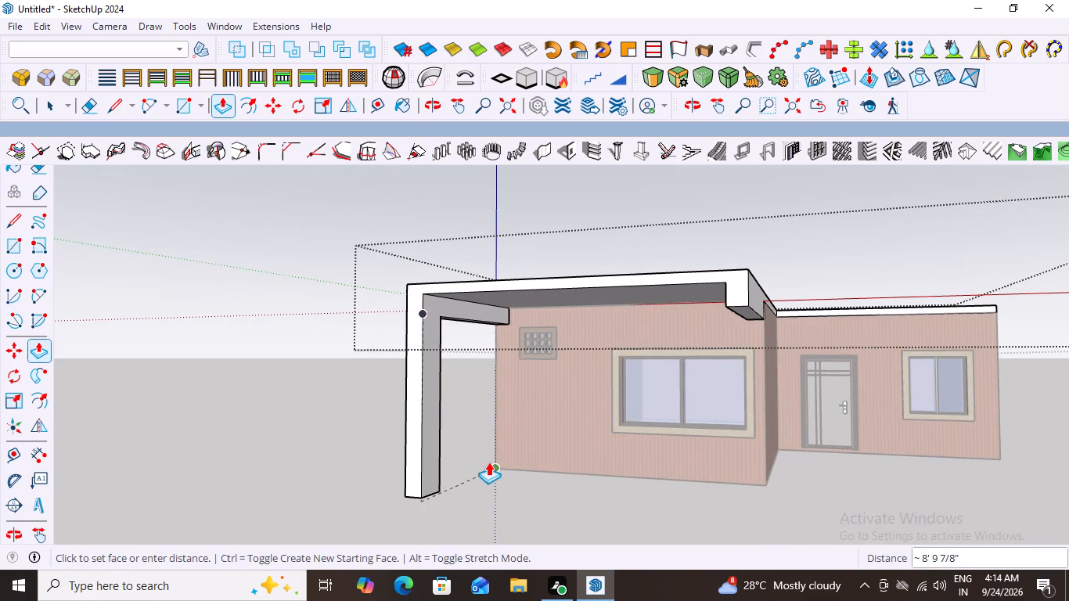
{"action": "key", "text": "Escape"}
Create a component with default settings from the rectangle on the vent-grille-side drop's underside, and leave the roof group.
{"action": "scroll", "coordinate": [450, 419], "scroll_direction": "down", "scroll_amount": 1}
{"action": "middle_click_drag", "start_coordinate": [463, 405], "coordinate": [497, 383]}
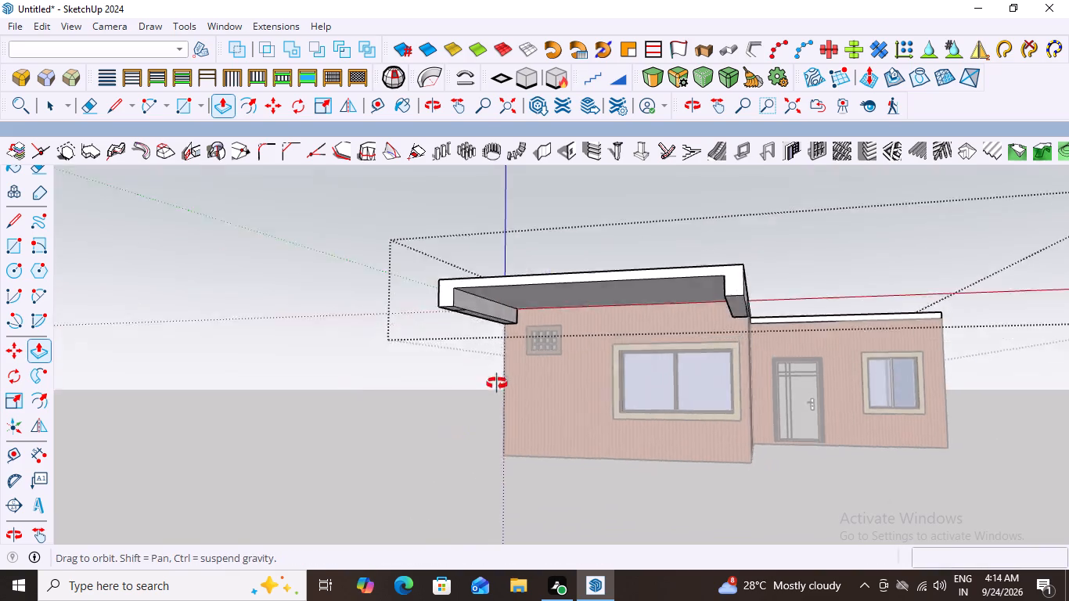
{"action": "middle_click_drag", "start_coordinate": [497, 383], "coordinate": [567, 287]}
{"action": "scroll", "coordinate": [526, 262], "scroll_direction": "down", "scroll_amount": 4}
{"action": "scroll", "coordinate": [588, 193], "scroll_direction": "up", "scroll_amount": 3}
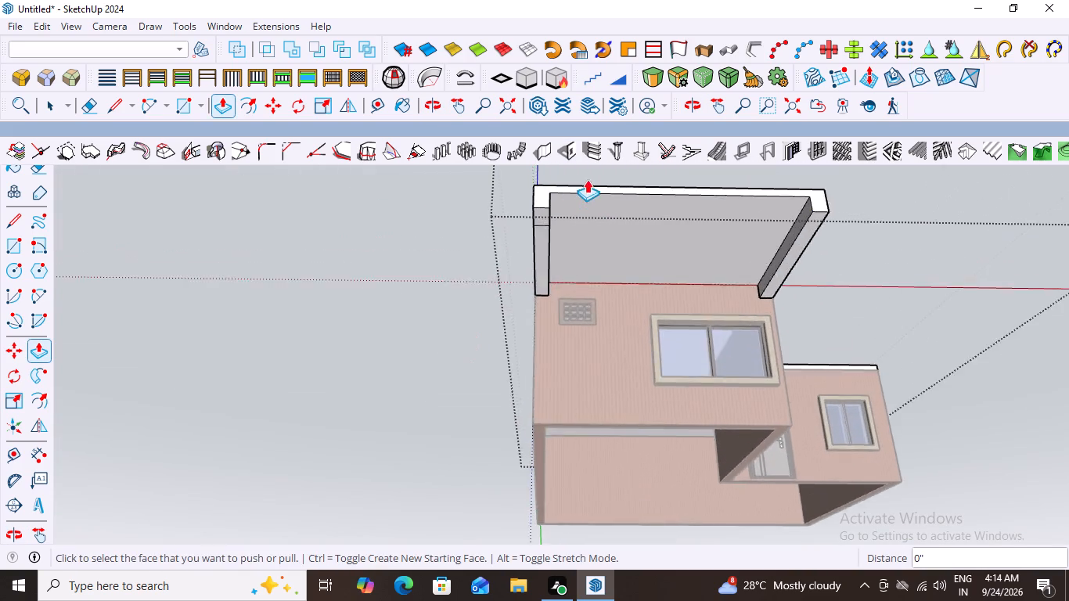
{"action": "scroll", "coordinate": [587, 179], "scroll_direction": "up", "scroll_amount": 7}
{"action": "key", "text": "space"}
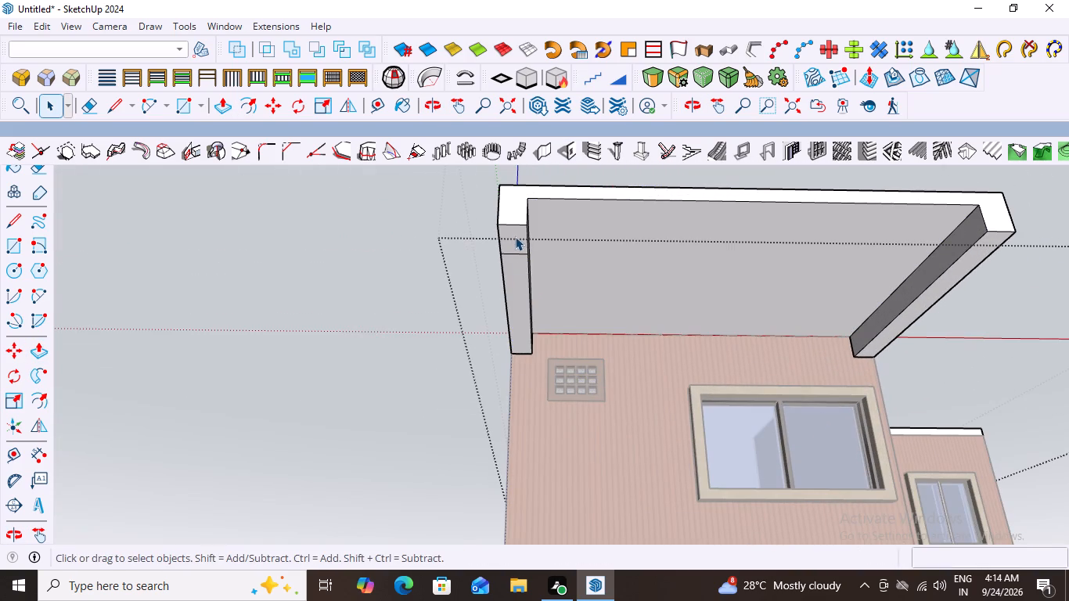
{"action": "double_click", "coordinate": [516, 233]}
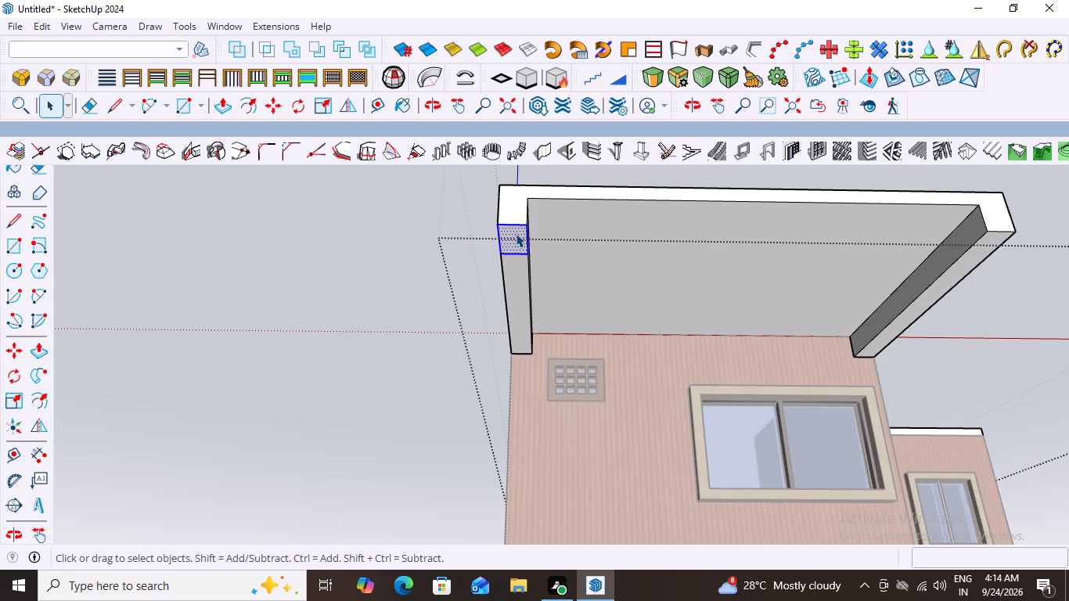
{"action": "right_click", "coordinate": [516, 233]}
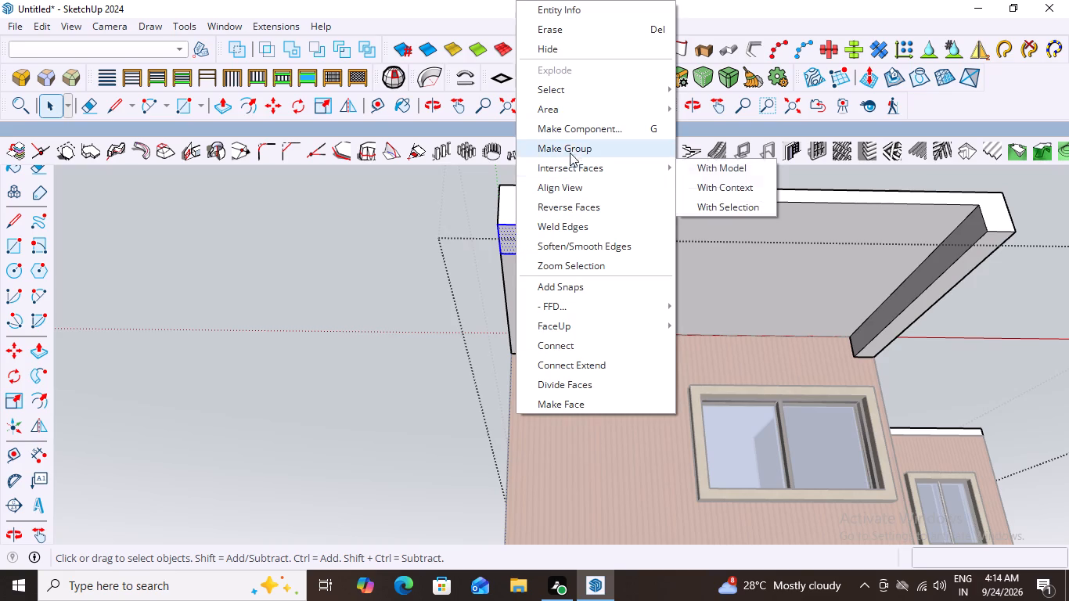
{"action": "left_click", "coordinate": [578, 130]}
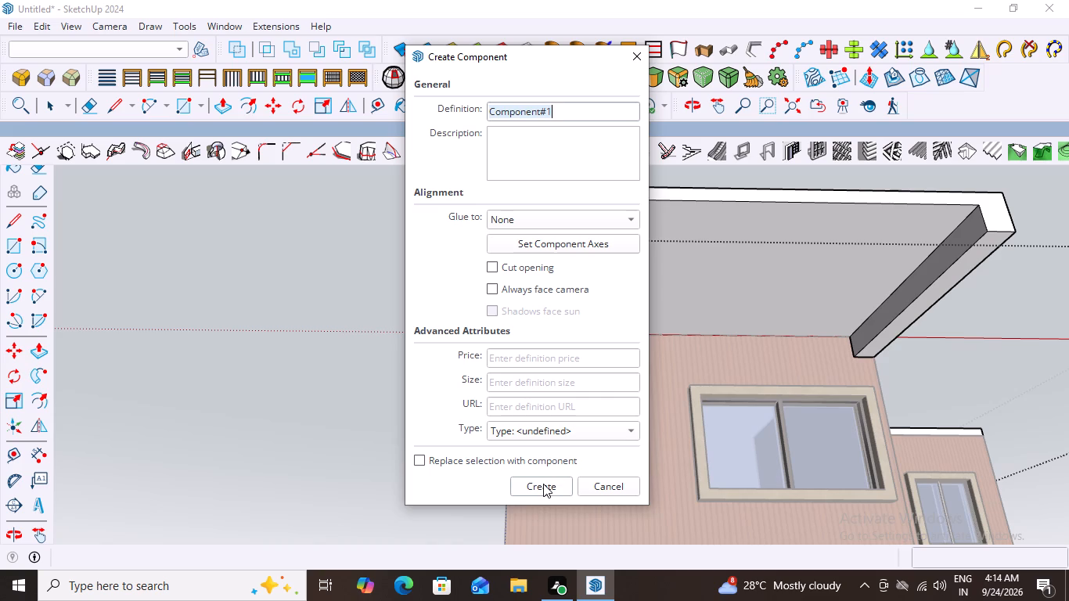
{"action": "left_click", "coordinate": [543, 484]}
{"action": "triple_click", "coordinate": [512, 242]}
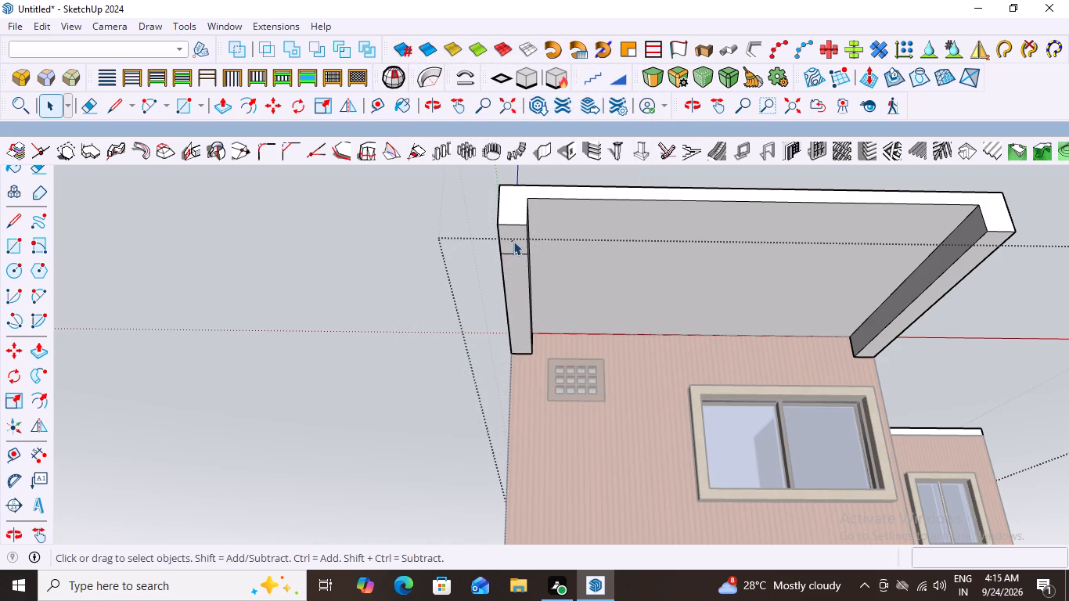
{"action": "left_click", "coordinate": [513, 241]}
{"action": "left_click", "coordinate": [401, 228]}
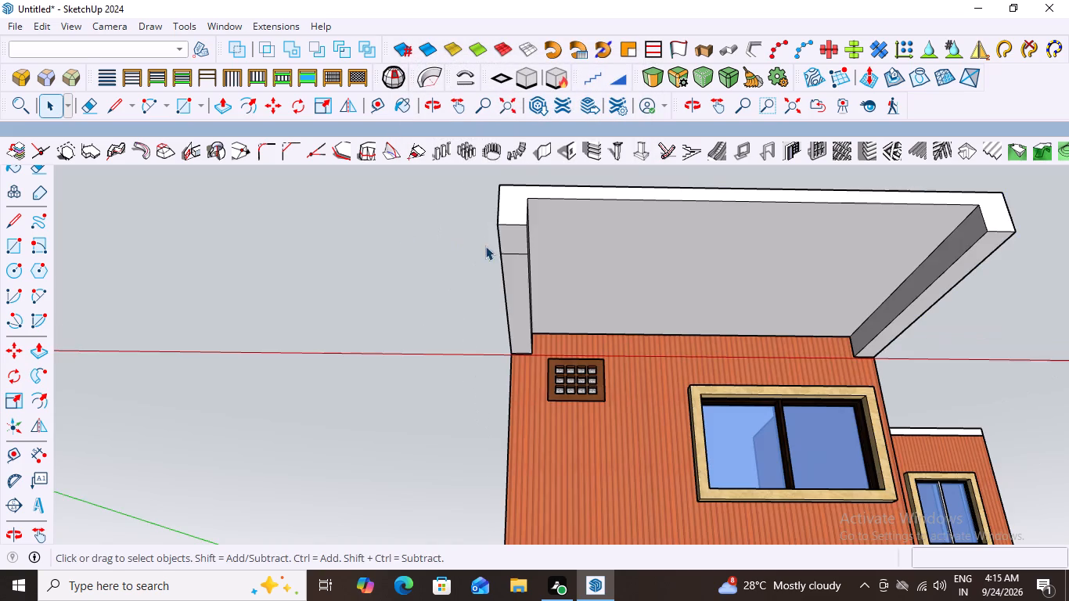
Inside the roof group, copy the rectangle about 15' 3 1/4" across to the front end of the door-side drop's underside.
{"action": "left_click", "coordinate": [522, 241]}
{"action": "left_click", "coordinate": [522, 241]}
{"action": "left_click", "coordinate": [513, 242]}
{"action": "left_click", "coordinate": [513, 242]}
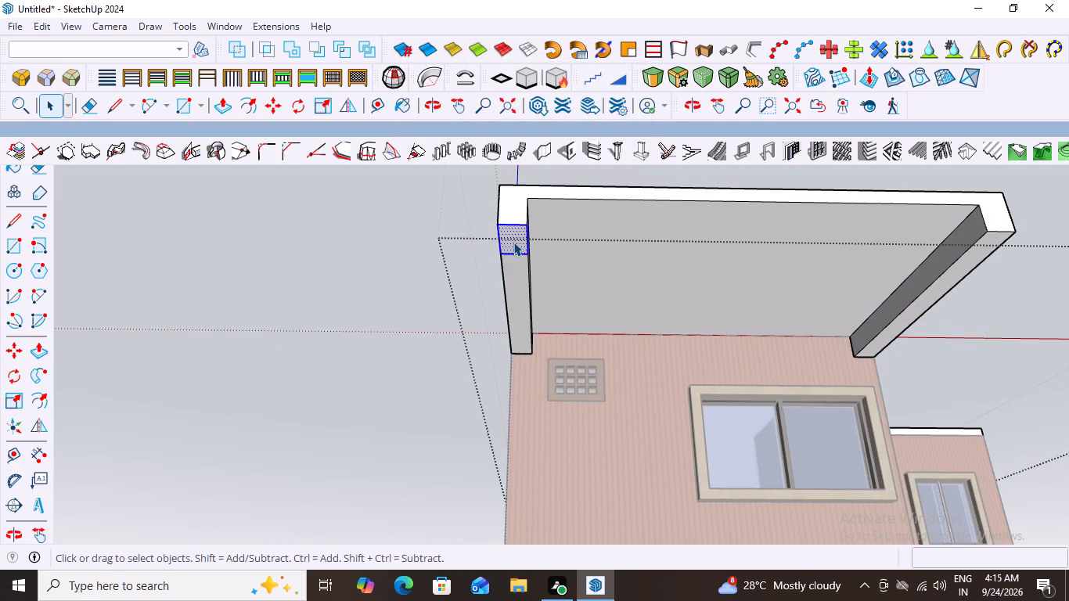
{"action": "key", "text": "m"}
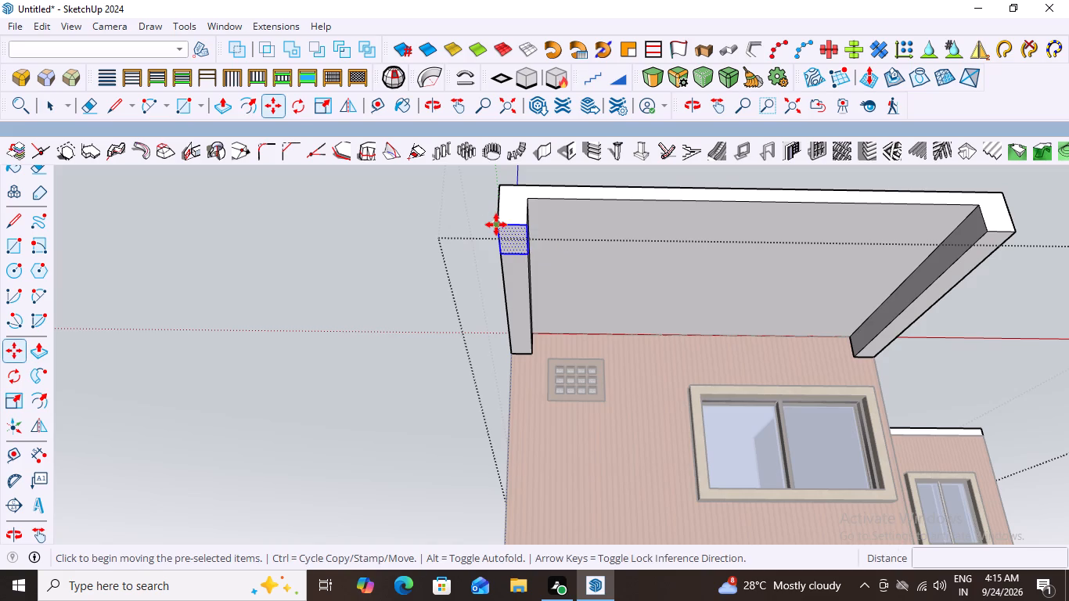
{"action": "left_click", "coordinate": [496, 225]}
{"action": "scroll", "coordinate": [567, 327], "scroll_direction": "down", "scroll_amount": 2}
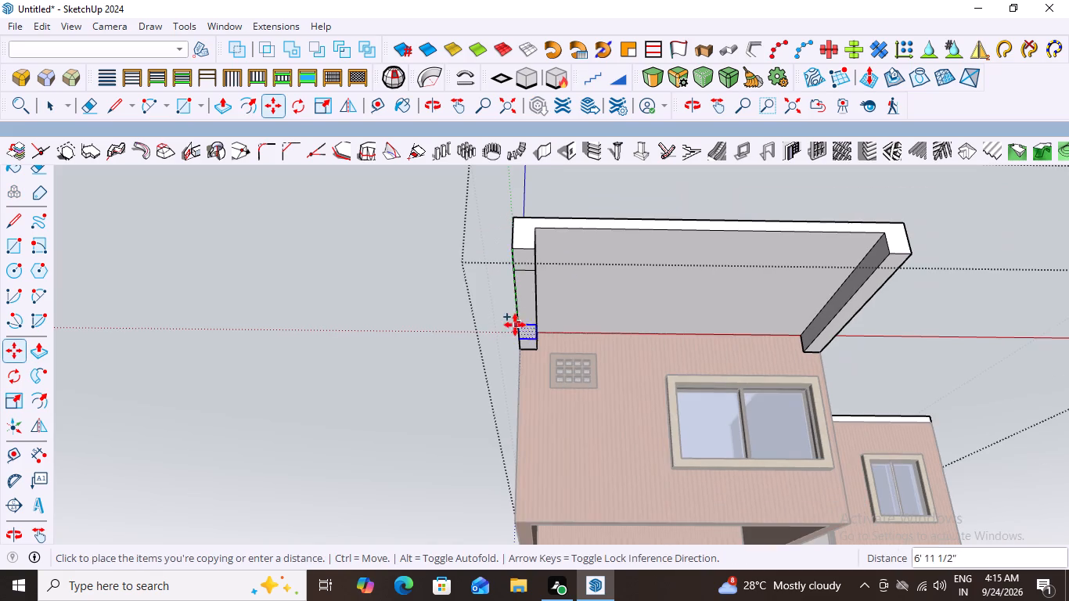
{"action": "scroll", "coordinate": [927, 264], "scroll_direction": "up", "scroll_amount": 12}
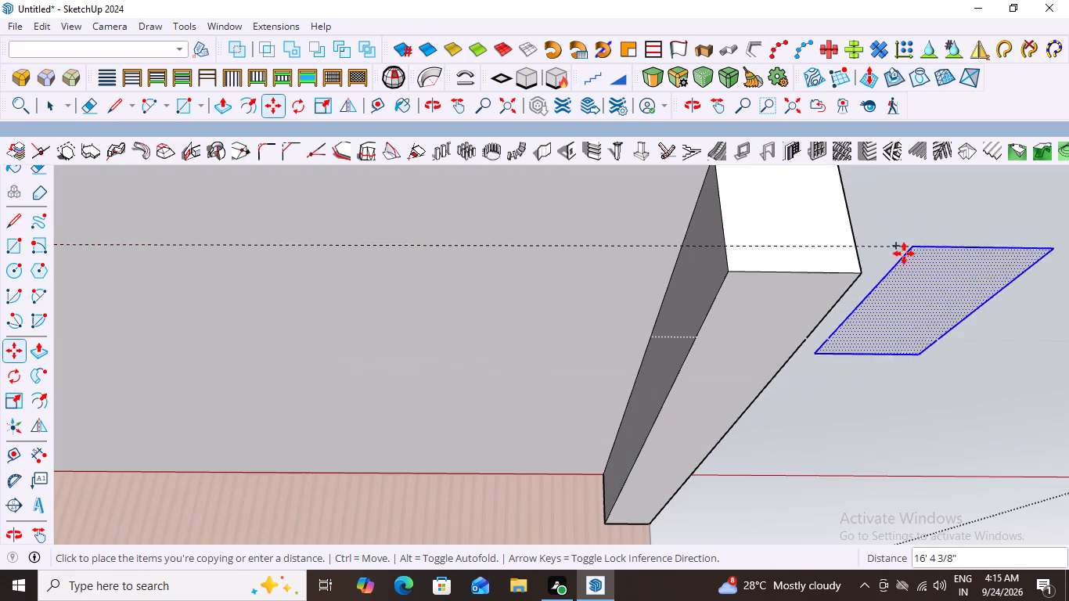
{"action": "left_click", "coordinate": [730, 274]}
{"action": "key", "text": "space"}
Push/pull the rectangle under the vent-grille-side drop down 9' to the base of the house wall to form a column.
{"action": "scroll", "coordinate": [656, 322], "scroll_direction": "down", "scroll_amount": 11}
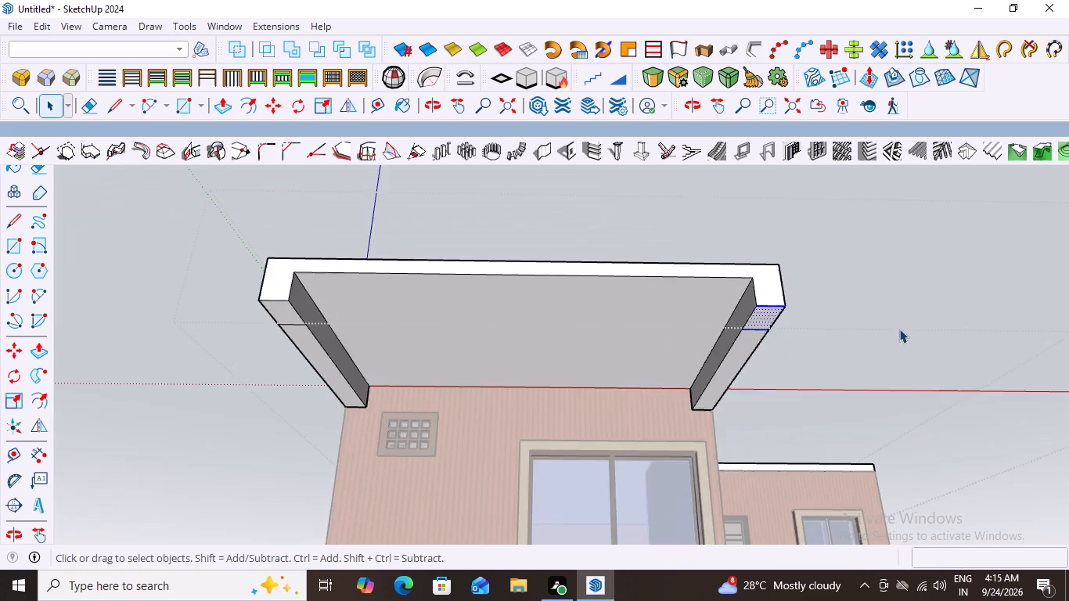
{"action": "scroll", "coordinate": [899, 329], "scroll_direction": "down", "scroll_amount": 5}
{"action": "left_click", "coordinate": [436, 314]}
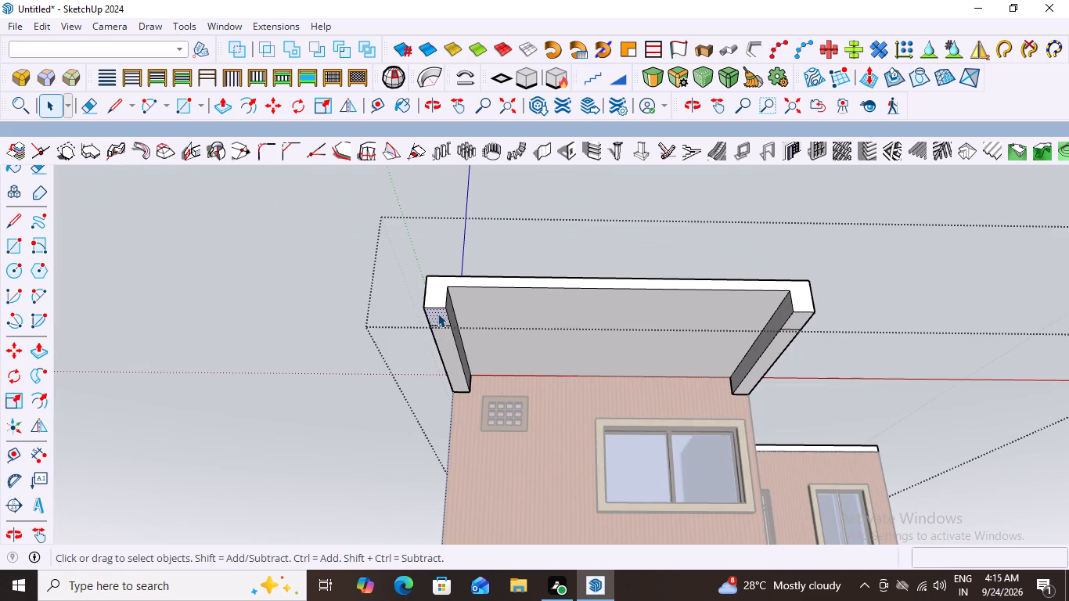
{"action": "left_click", "coordinate": [440, 314]}
{"action": "left_click", "coordinate": [440, 314]}
{"action": "left_click", "coordinate": [440, 314]}
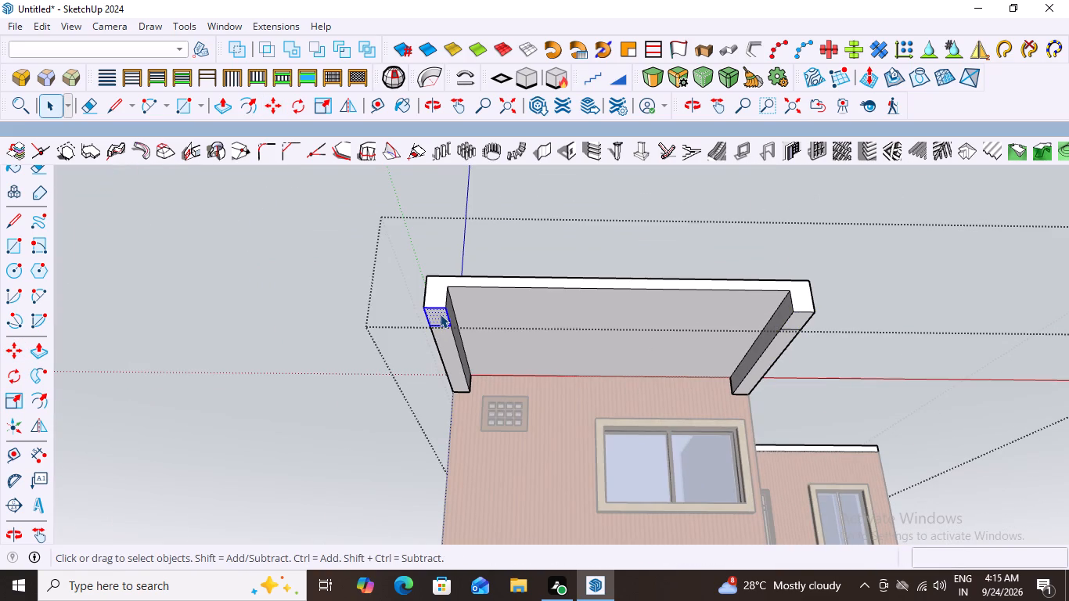
{"action": "key", "text": "p"}
{"action": "left_click", "coordinate": [440, 309]}
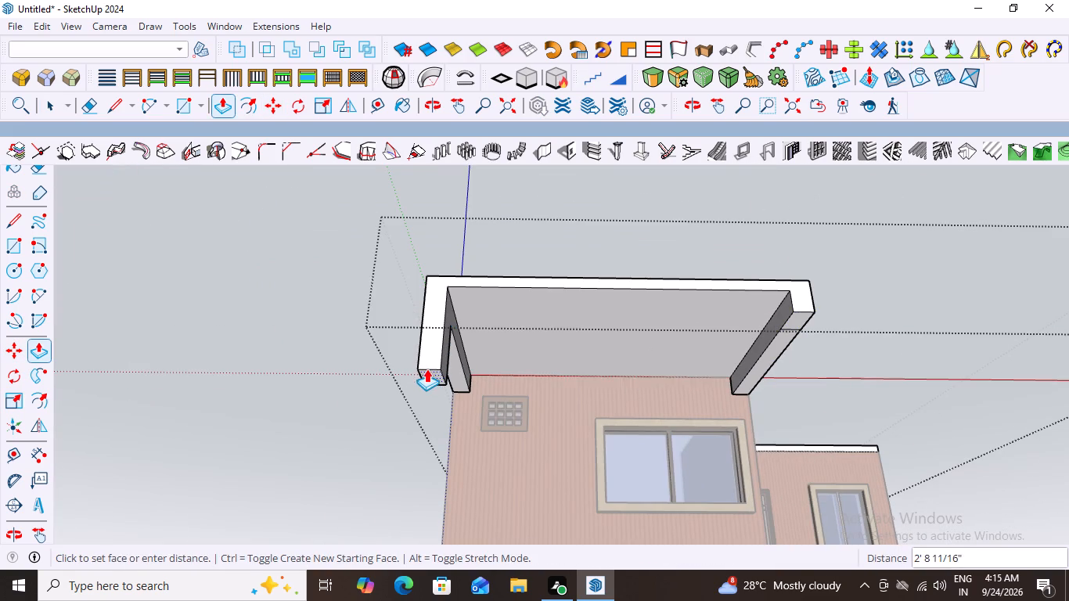
{"action": "scroll", "coordinate": [428, 368], "scroll_direction": "down", "scroll_amount": 9}
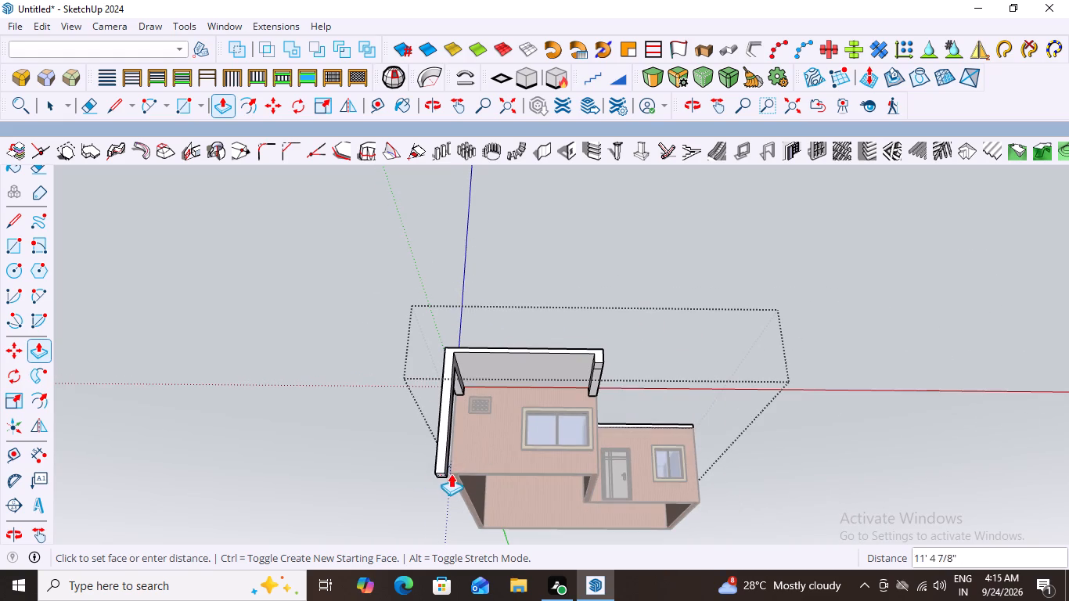
{"action": "middle_click_drag", "start_coordinate": [463, 463], "coordinate": [383, 537]}
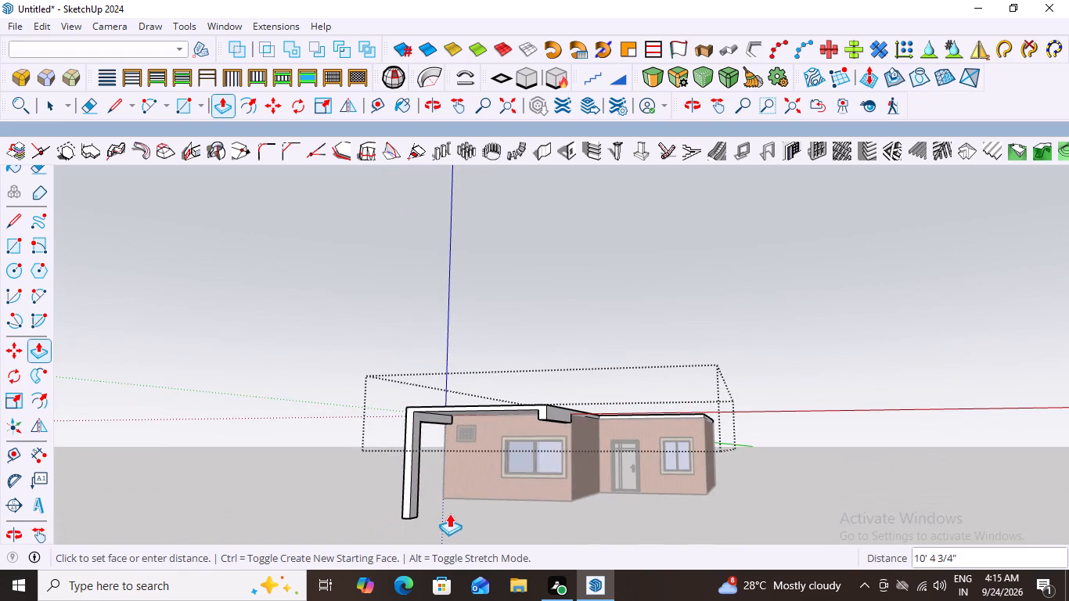
{"action": "left_click", "coordinate": [443, 498]}
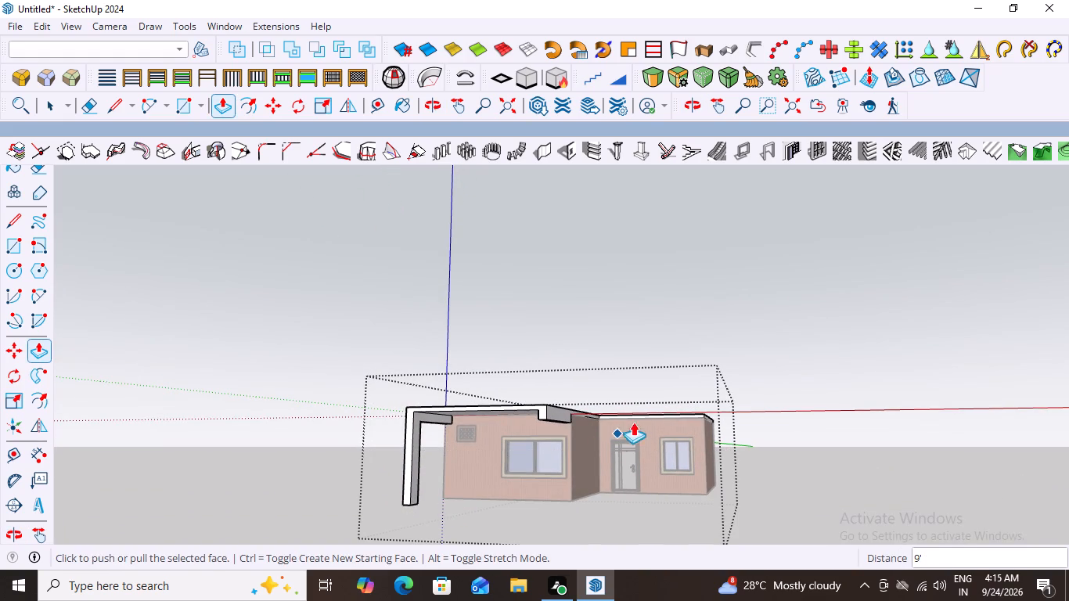
Repeat the 9' push/pull on the copied rectangle under the door-side drop to form the second column.
{"action": "scroll", "coordinate": [512, 451], "scroll_direction": "down", "scroll_amount": 1}
{"action": "middle_click_drag", "start_coordinate": [579, 426], "coordinate": [647, 326]}
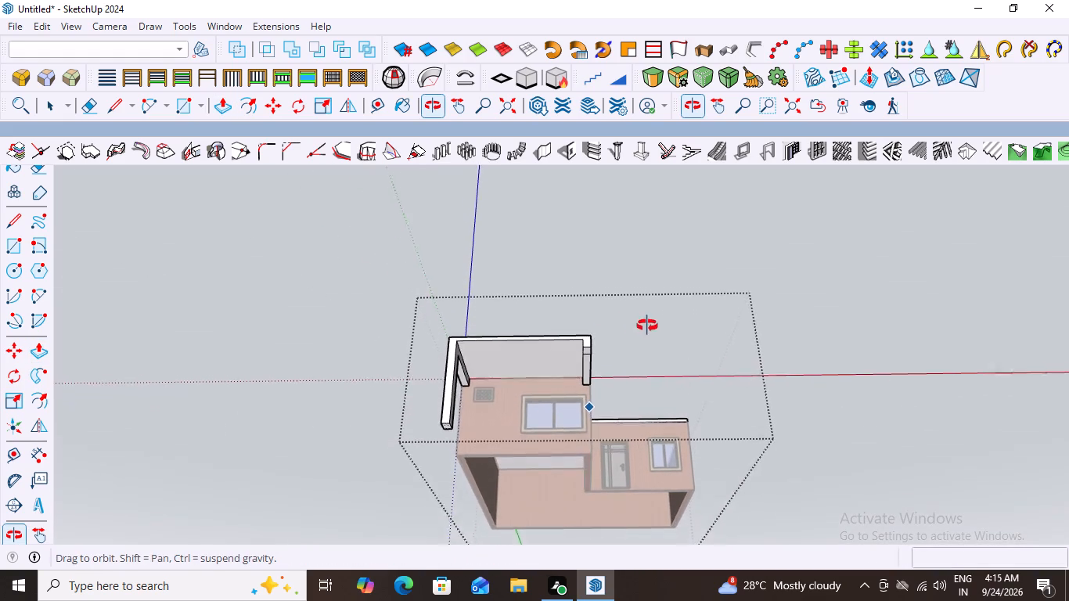
{"action": "middle_click_drag", "start_coordinate": [647, 326], "coordinate": [650, 316]}
{"action": "scroll", "coordinate": [588, 343], "scroll_direction": "up", "scroll_amount": 12}
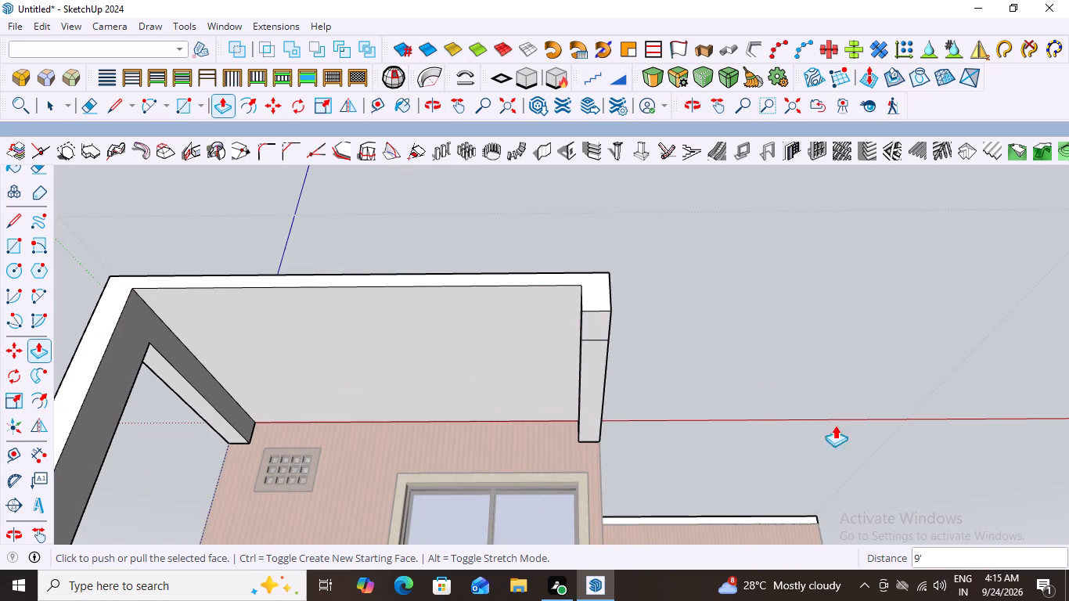
{"action": "double_click", "coordinate": [591, 321]}
{"action": "middle_click_drag", "start_coordinate": [651, 358], "coordinate": [787, 402]}
{"action": "key", "text": "space"}
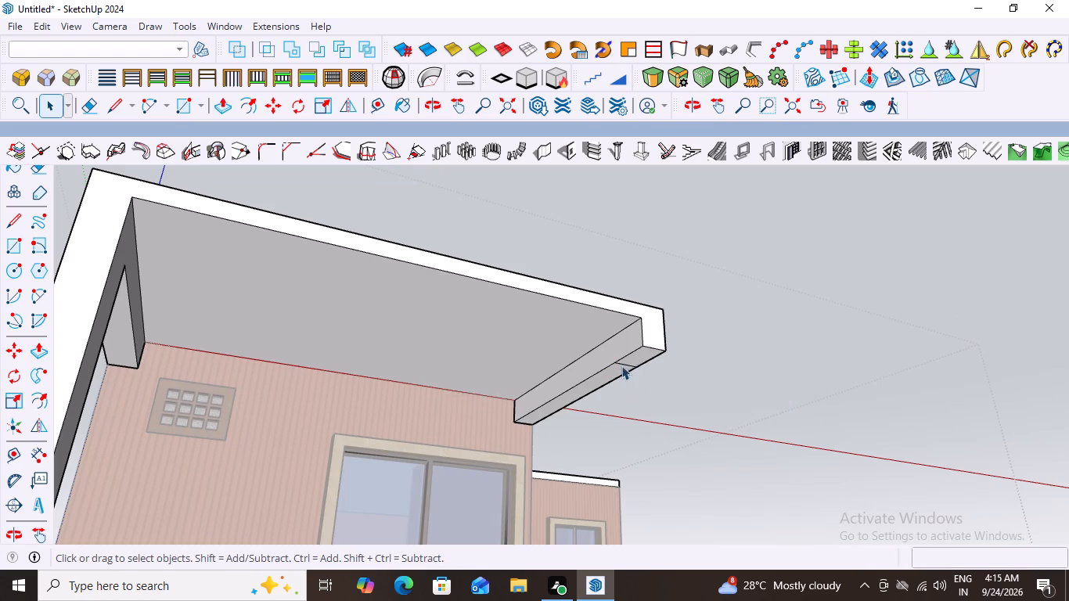
{"action": "left_click", "coordinate": [637, 362]}
{"action": "middle_click_drag", "start_coordinate": [683, 343], "coordinate": [615, 297]}
{"action": "scroll", "coordinate": [621, 301], "scroll_direction": "up", "scroll_amount": 1}
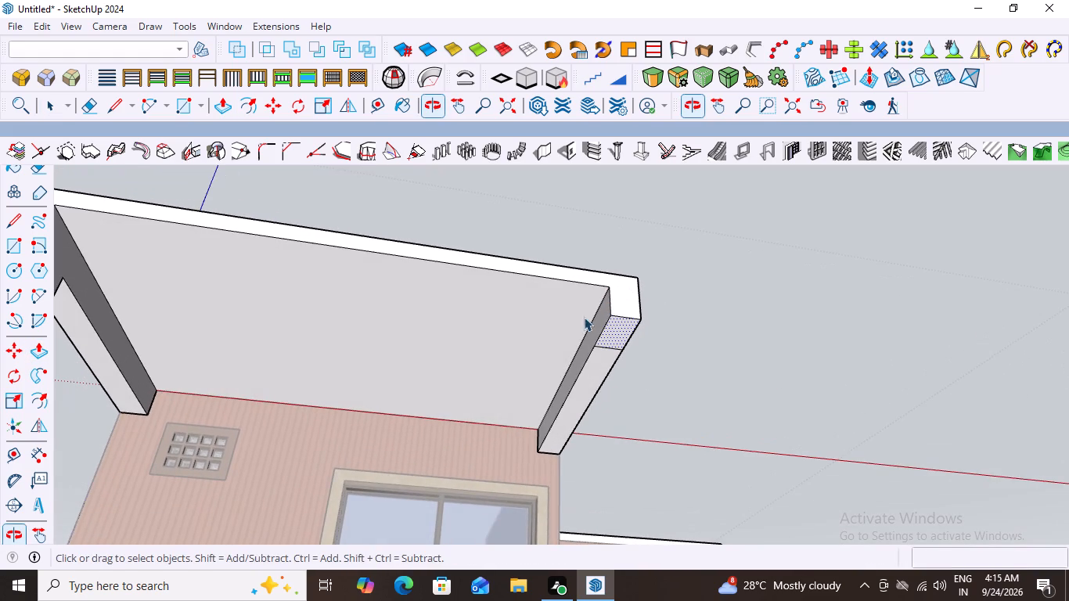
{"action": "key", "text": "p"}
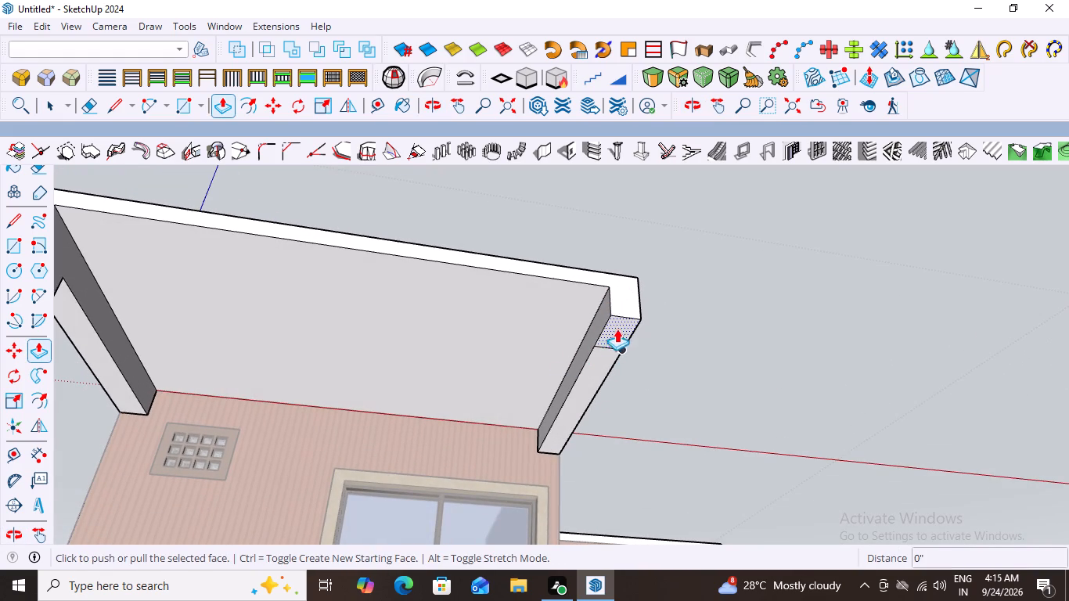
{"action": "double_click", "coordinate": [616, 326]}
{"action": "scroll", "coordinate": [625, 358], "scroll_direction": "down", "scroll_amount": 5}
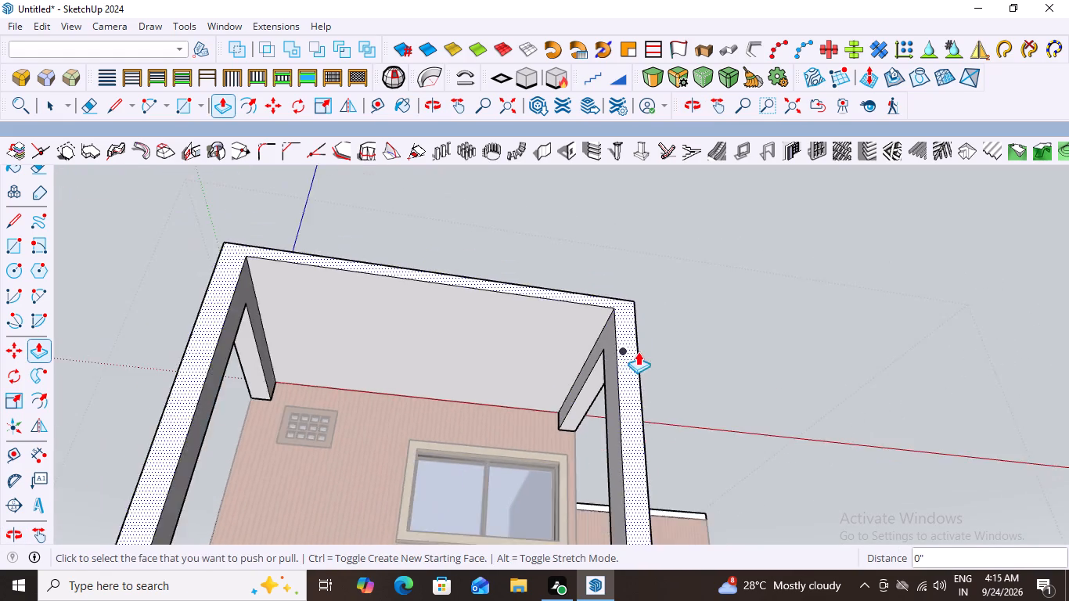
{"action": "scroll", "coordinate": [638, 351], "scroll_direction": "down", "scroll_amount": 6}
{"action": "scroll", "coordinate": [666, 430], "scroll_direction": "down", "scroll_amount": 8}
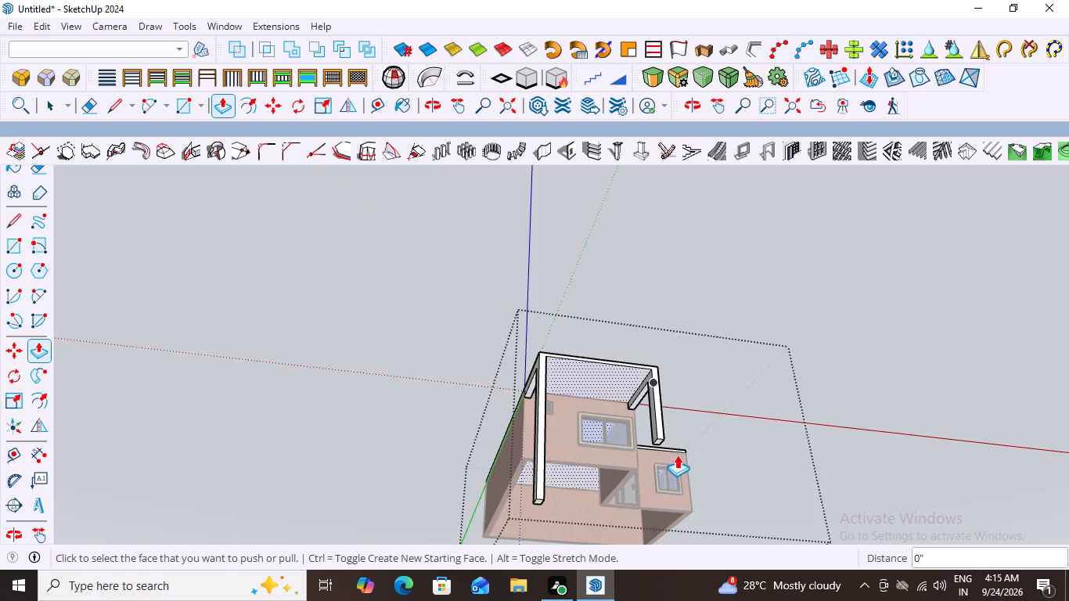
Undo the door-side column's push/pull, pull its rectangle down 18' to match the vent-grille-side column's bottom, and leave the roof group.
{"action": "scroll", "coordinate": [676, 455], "scroll_direction": "up", "scroll_amount": 2}
{"action": "key", "text": "space"}
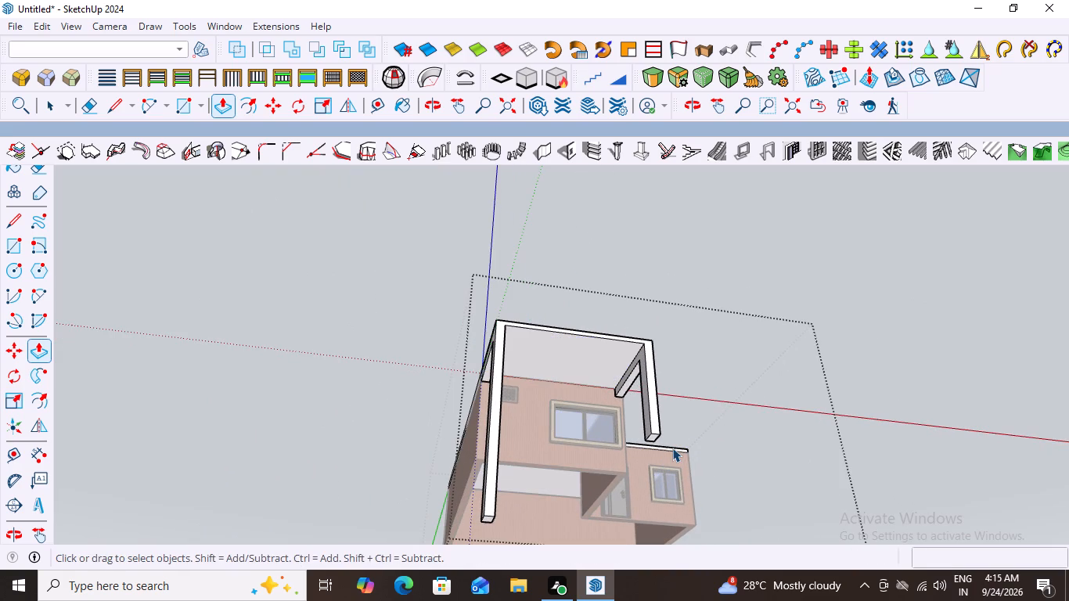
{"action": "key", "text": "ctrl+z"}
{"action": "scroll", "coordinate": [688, 339], "scroll_direction": "up", "scroll_amount": 6}
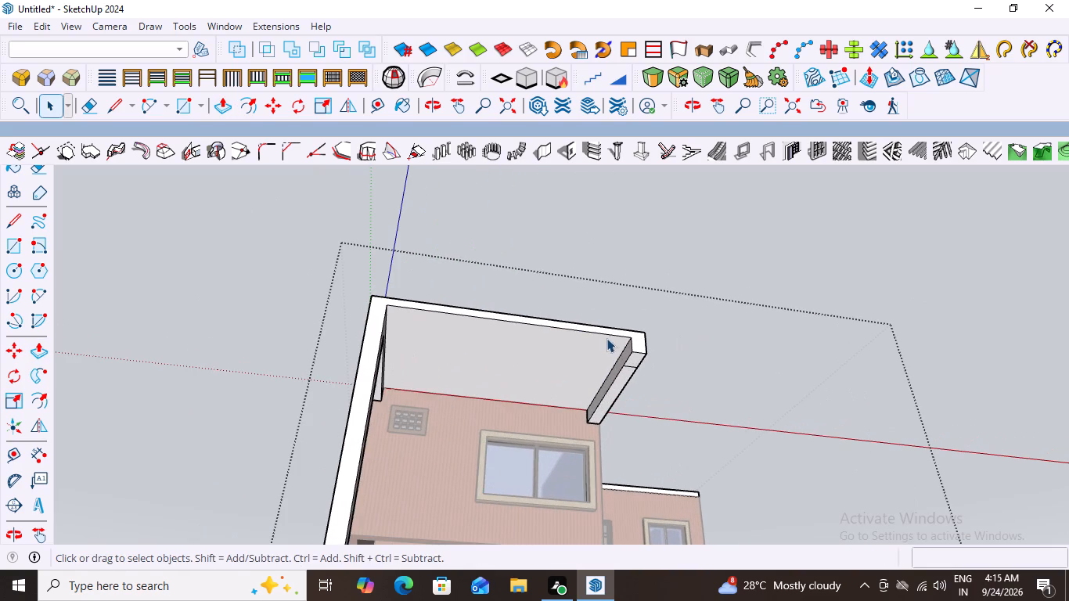
{"action": "left_click", "coordinate": [638, 361]}
{"action": "key", "text": "p"}
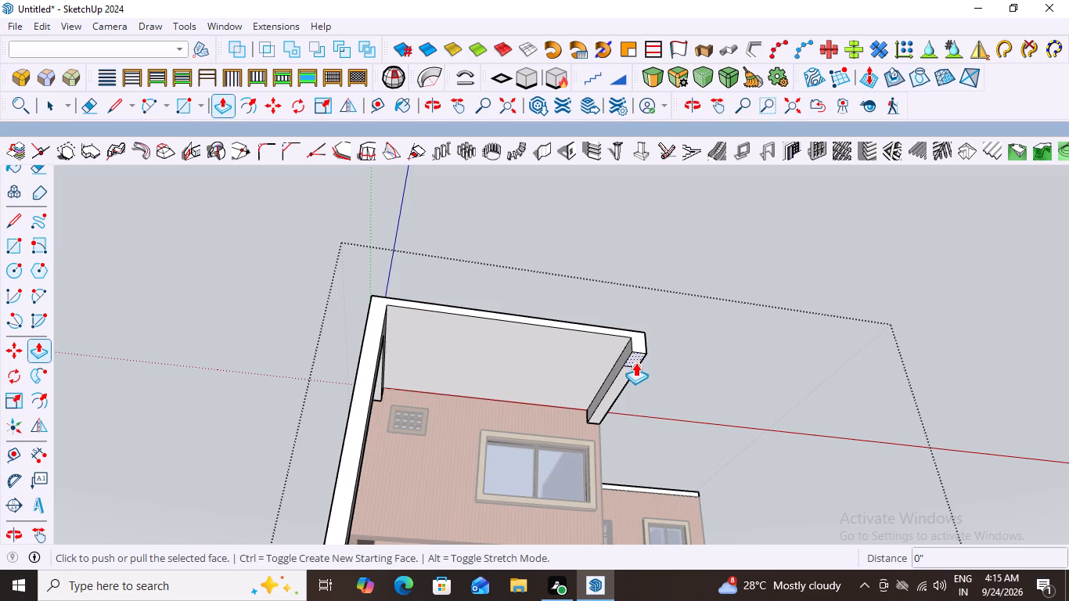
{"action": "left_click", "coordinate": [636, 365]}
{"action": "scroll", "coordinate": [635, 434], "scroll_direction": "down", "scroll_amount": 8}
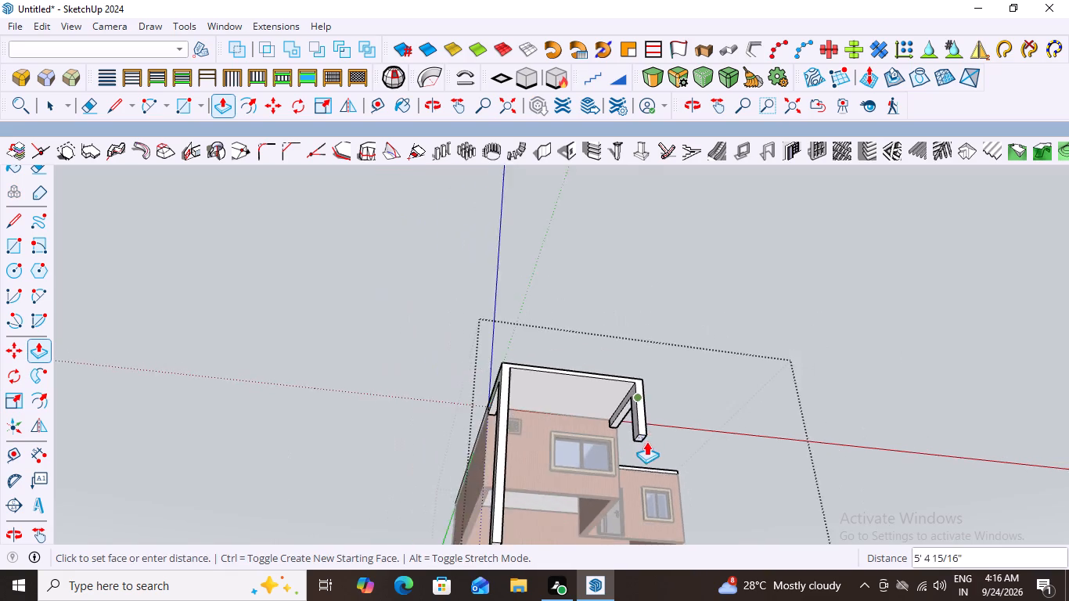
{"action": "scroll", "coordinate": [646, 441], "scroll_direction": "down", "scroll_amount": 11}
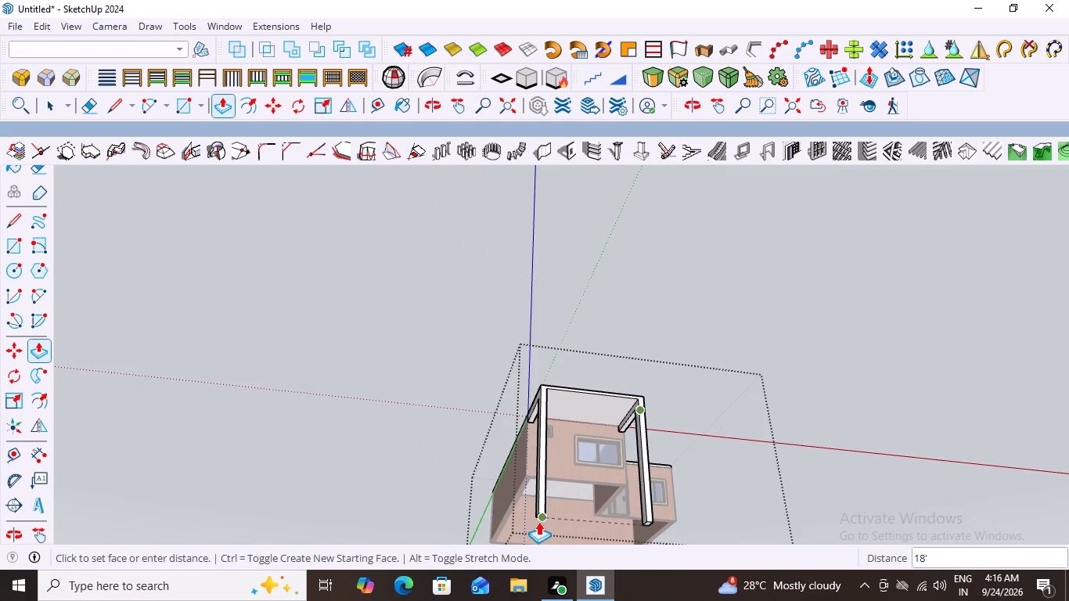
{"action": "left_click", "coordinate": [535, 520]}
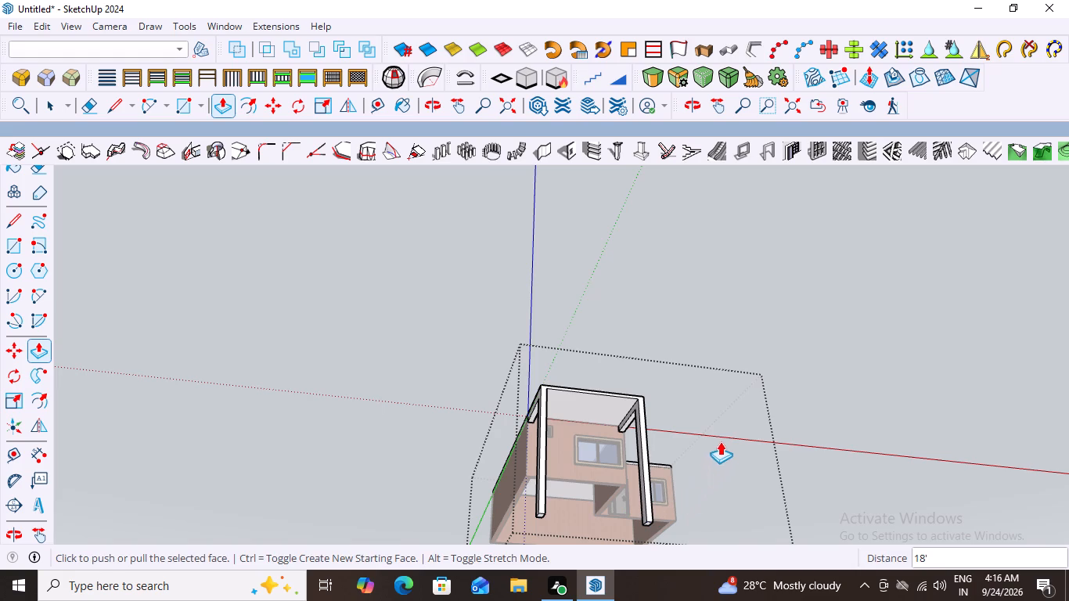
{"action": "key", "text": "space"}
{"action": "left_click", "coordinate": [758, 297]}
Inspect both columns from the front and sides, comparing their bottom ends with the base of the house walls.
{"action": "middle_click_drag", "start_coordinate": [701, 298], "coordinate": [686, 515]}
{"action": "scroll", "coordinate": [677, 432], "scroll_direction": "down", "scroll_amount": 4}
{"action": "middle_click_drag", "start_coordinate": [666, 451], "coordinate": [453, 412]}
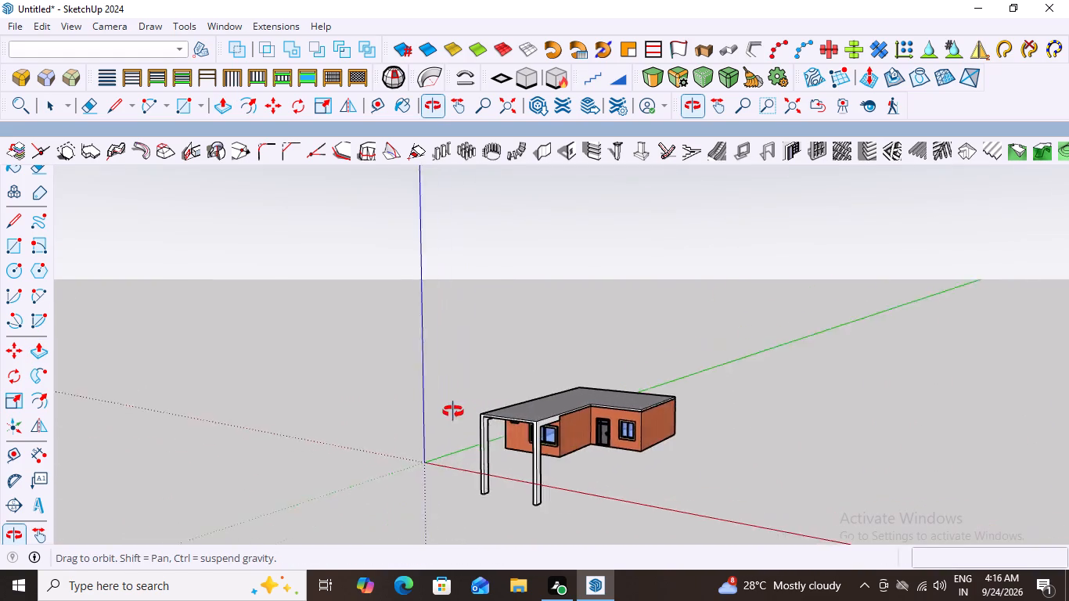
{"action": "middle_click_drag", "start_coordinate": [453, 412], "coordinate": [657, 362]}
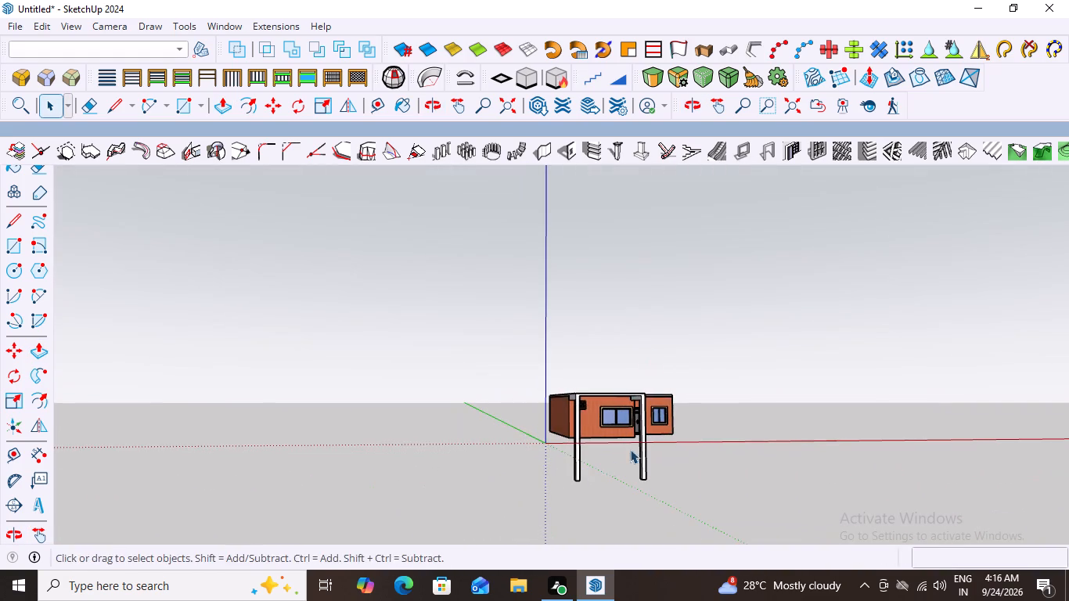
{"action": "middle_click_drag", "start_coordinate": [639, 497], "coordinate": [991, 502]}
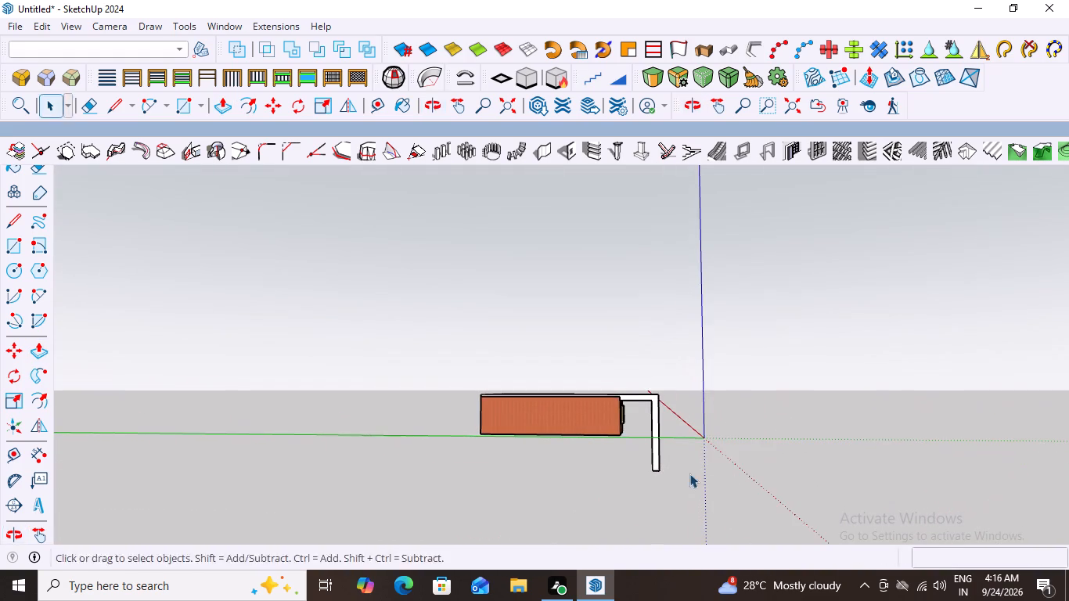
{"action": "scroll", "coordinate": [609, 423], "scroll_direction": "up", "scroll_amount": 13}
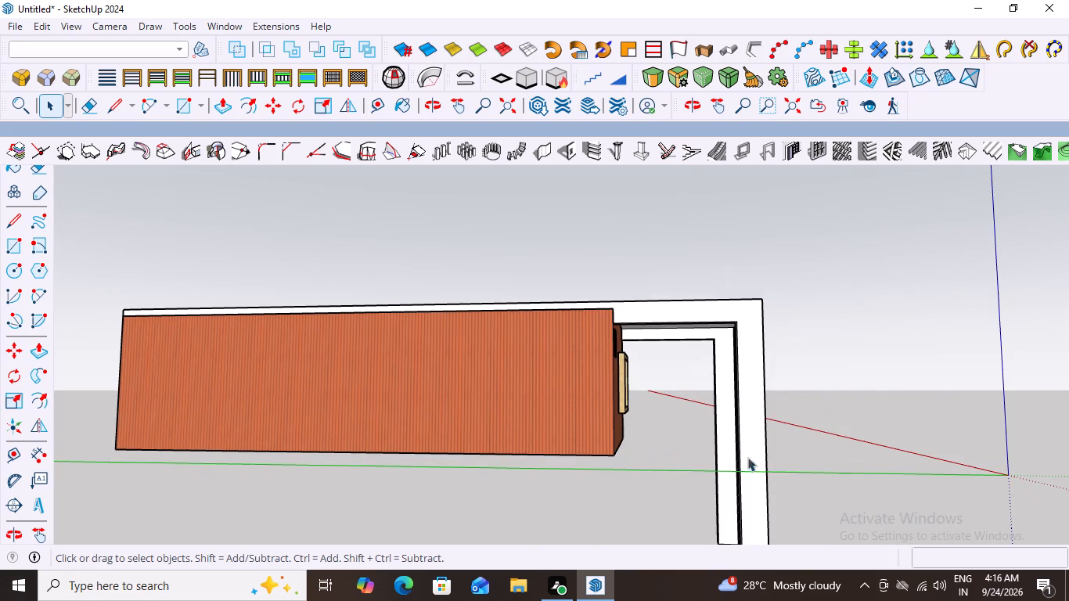
{"action": "scroll", "coordinate": [689, 426], "scroll_direction": "down", "scroll_amount": 2}
{"action": "middle_click_drag", "start_coordinate": [460, 416], "coordinate": [419, 416]}
{"action": "scroll", "coordinate": [610, 399], "scroll_direction": "down", "scroll_amount": 3}
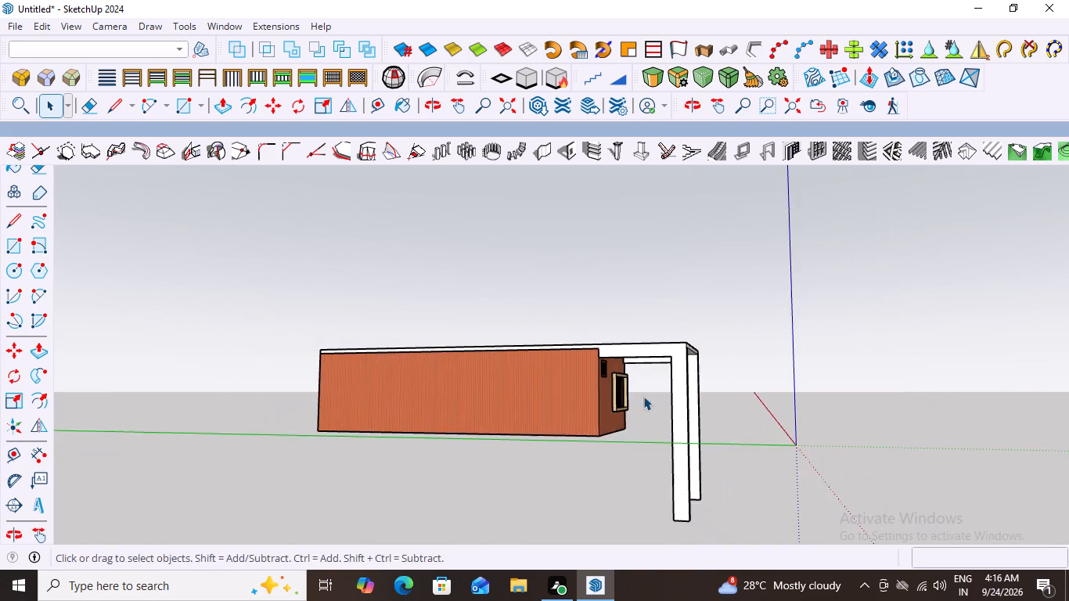
{"action": "middle_click_drag", "start_coordinate": [689, 393], "coordinate": [338, 415]}
{"action": "scroll", "coordinate": [557, 425], "scroll_direction": "up", "scroll_amount": 2}
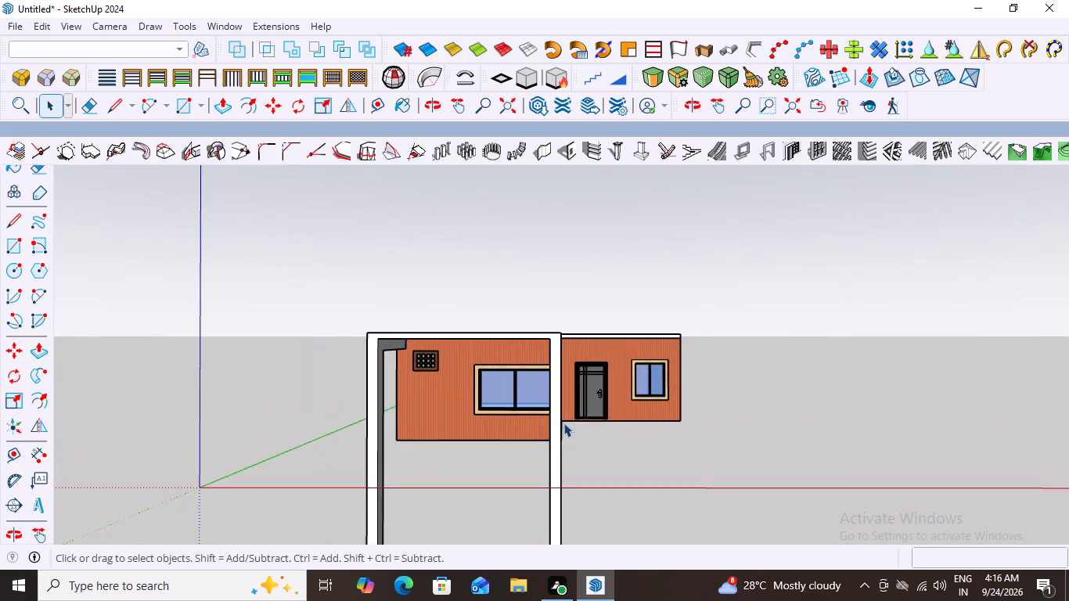
{"action": "scroll", "coordinate": [563, 423], "scroll_direction": "up", "scroll_amount": 3}
{"action": "middle_click_drag", "start_coordinate": [600, 437], "coordinate": [341, 422]}
{"action": "scroll", "coordinate": [568, 426], "scroll_direction": "down", "scroll_amount": 3}
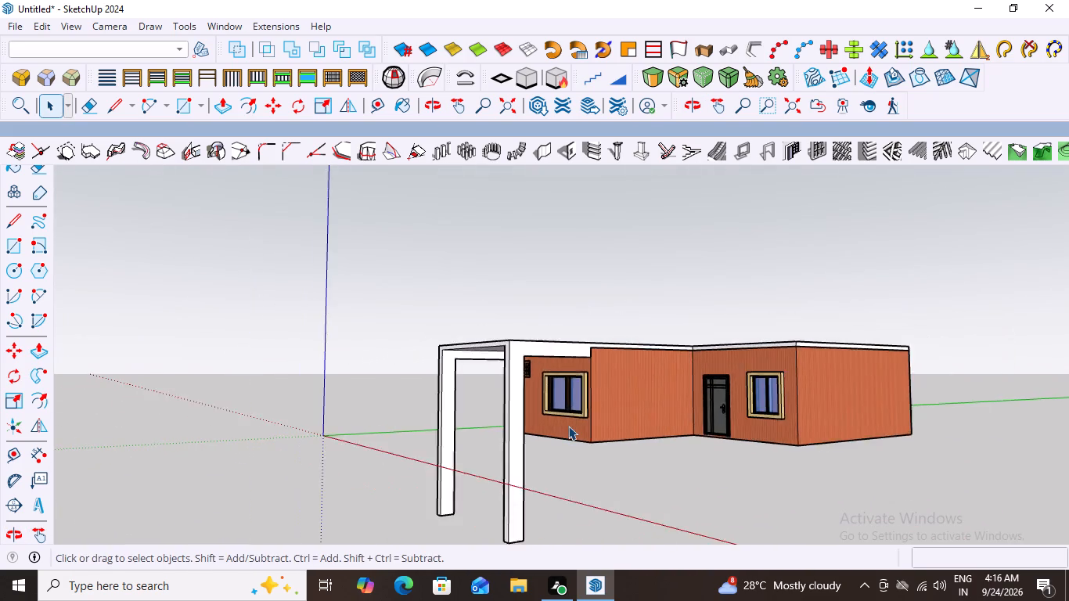
{"action": "scroll", "coordinate": [568, 426], "scroll_direction": "down", "scroll_amount": 3}
{"action": "scroll", "coordinate": [531, 528], "scroll_direction": "up", "scroll_amount": 4}
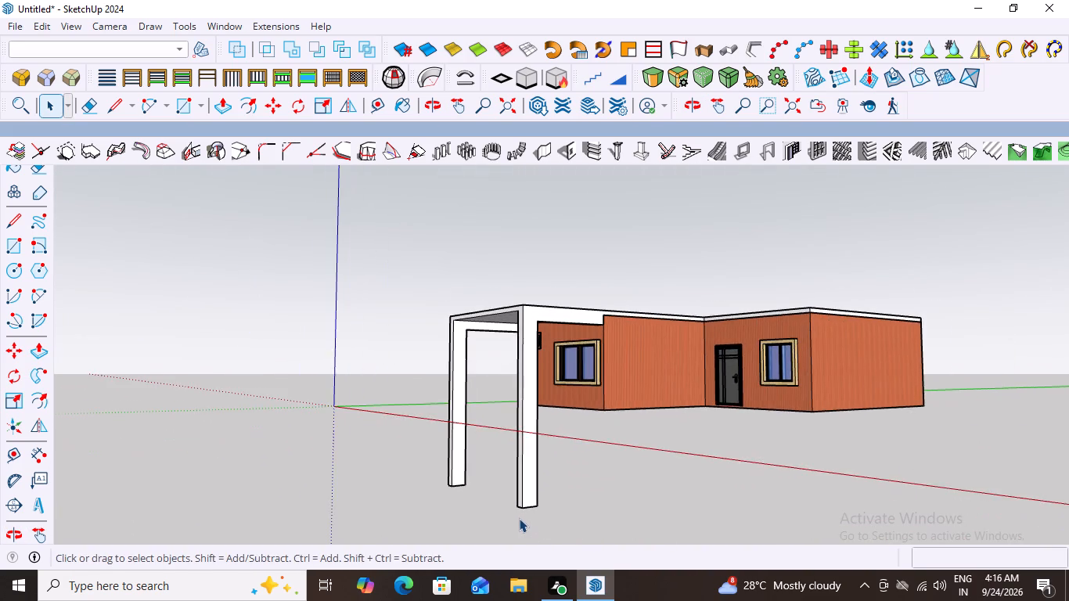
{"action": "scroll", "coordinate": [519, 518], "scroll_direction": "up", "scroll_amount": 3}
{"action": "scroll", "coordinate": [574, 439], "scroll_direction": "down", "scroll_amount": 3}
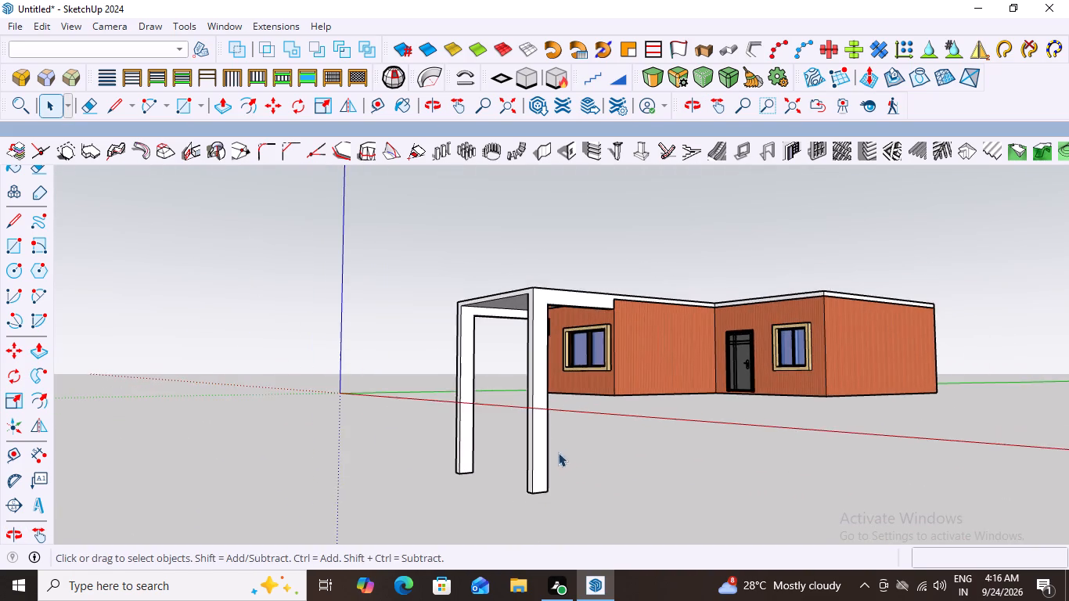
Inside the roof group, push the bottom face of the door-side column up 9' to the base of the house wall.
{"action": "middle_click_drag", "start_coordinate": [558, 448], "coordinate": [808, 218]}
{"action": "scroll", "coordinate": [675, 354], "scroll_direction": "up", "scroll_amount": 2}
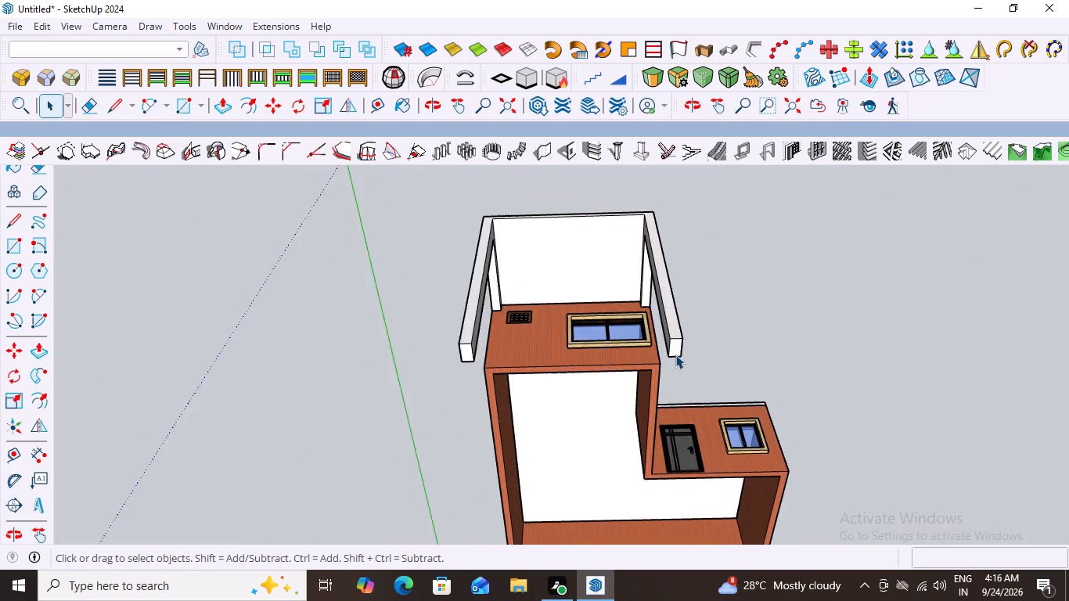
{"action": "scroll", "coordinate": [675, 354], "scroll_direction": "up", "scroll_amount": 1}
{"action": "key", "text": "p"}
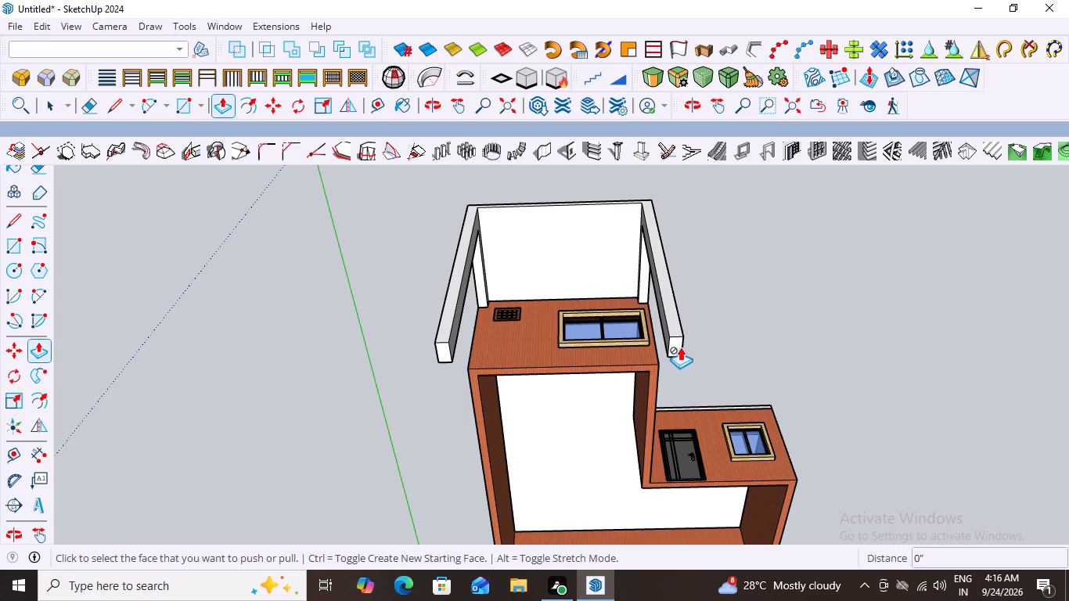
{"action": "key", "text": "space"}
{"action": "left_click", "coordinate": [676, 343]}
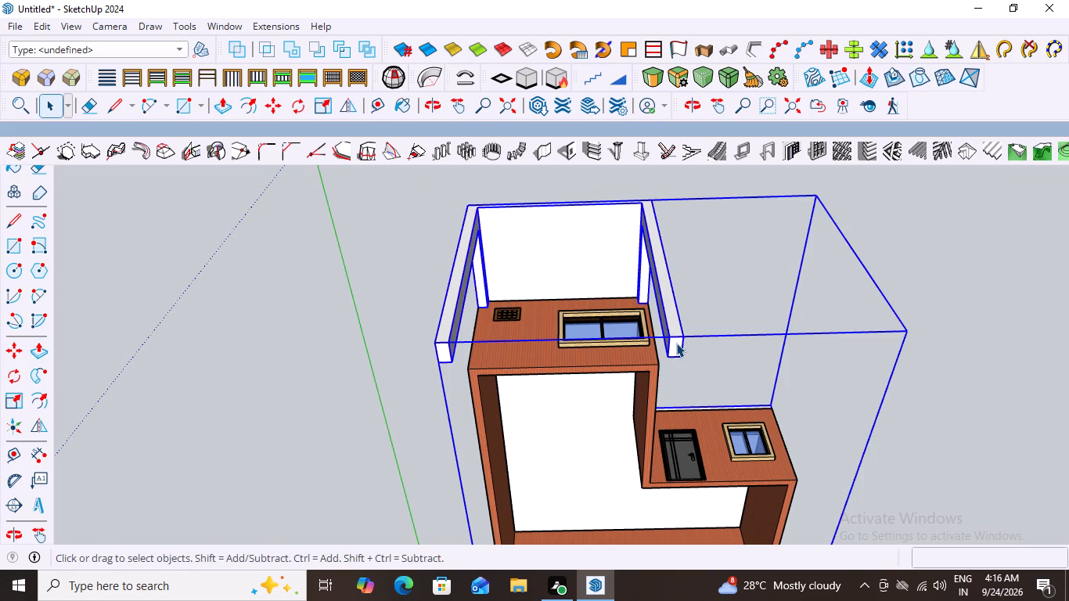
{"action": "double_click", "coordinate": [676, 343]}
{"action": "left_click", "coordinate": [671, 346]}
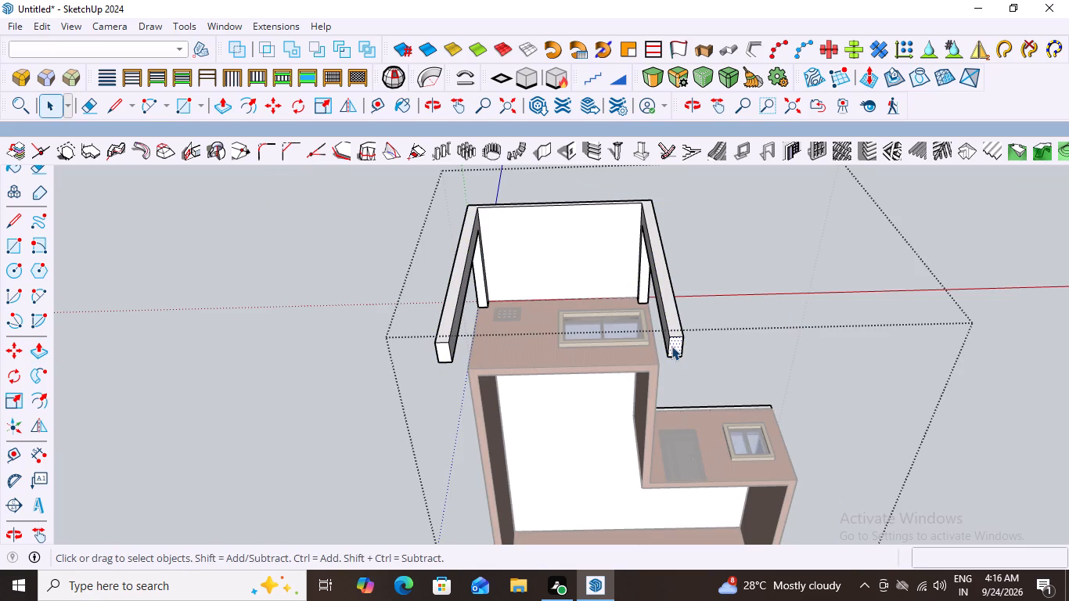
{"action": "key", "text": "p"}
{"action": "left_click", "coordinate": [675, 340]}
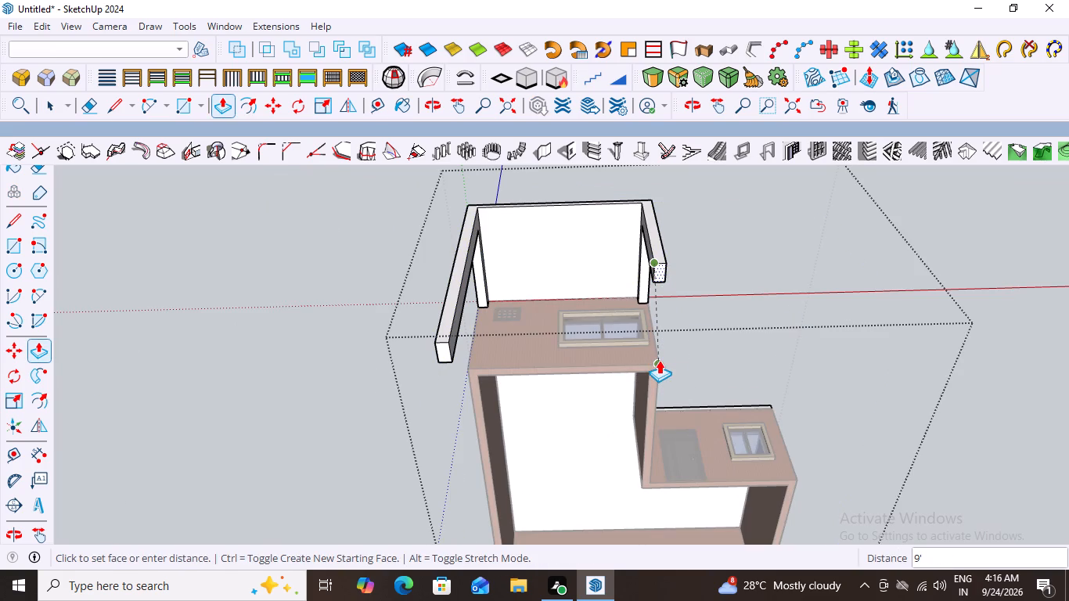
{"action": "left_click", "coordinate": [659, 364]}
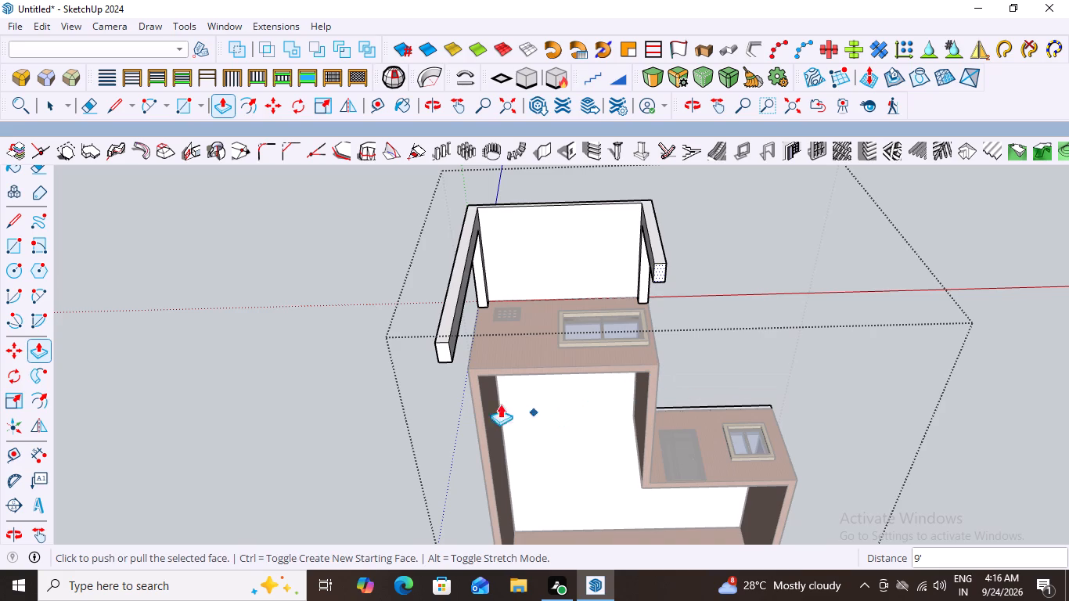
Push the bottom face of the vent-grille-side column up to the base of the house wall and leave the roof group.
{"action": "key", "text": "space"}
{"action": "left_click", "coordinate": [441, 356]}
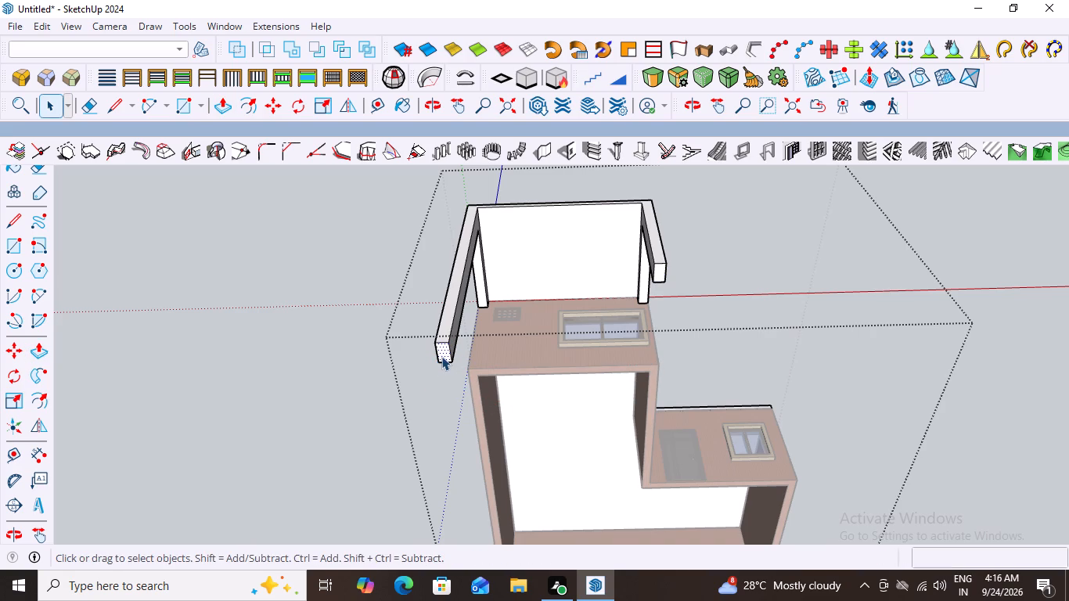
{"action": "key", "text": "p"}
{"action": "left_click", "coordinate": [441, 349]}
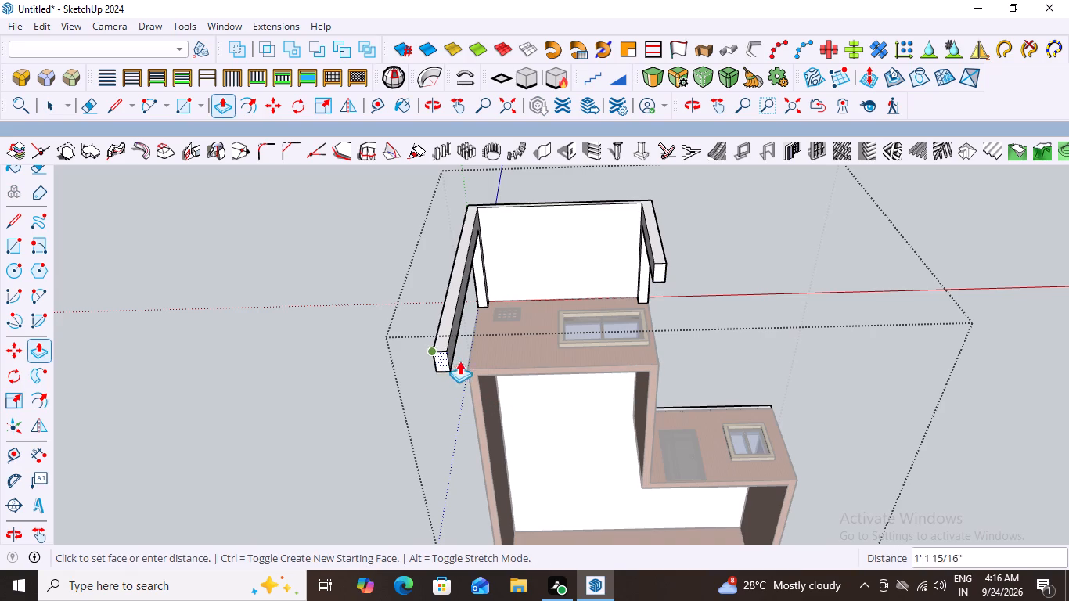
{"action": "left_click", "coordinate": [473, 364]}
{"action": "key", "text": "space"}
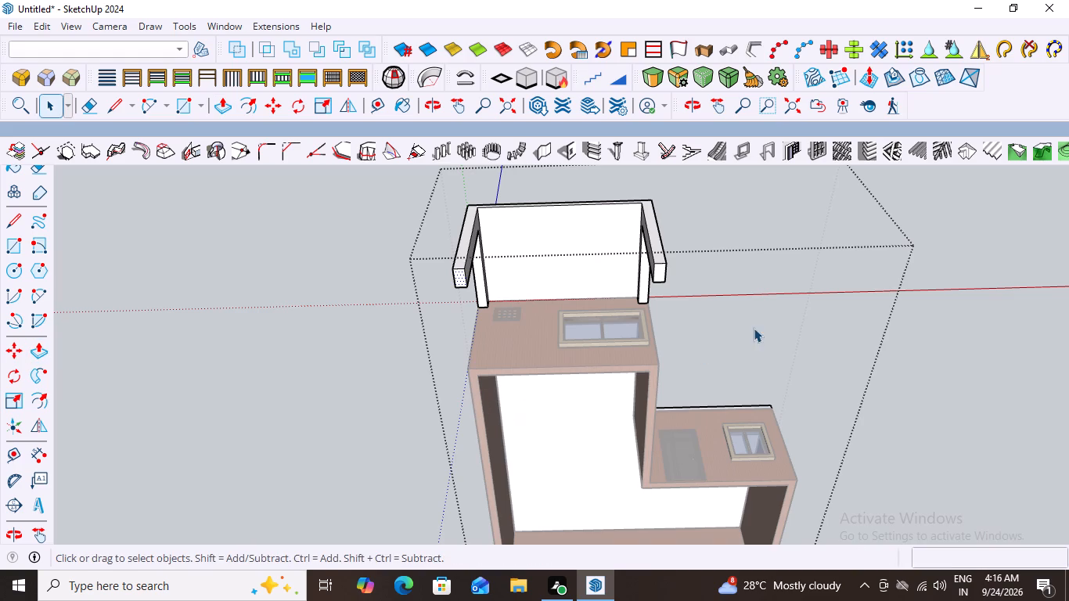
{"action": "left_click", "coordinate": [755, 326]}
{"action": "scroll", "coordinate": [830, 297], "scroll_direction": "down", "scroll_amount": 3}
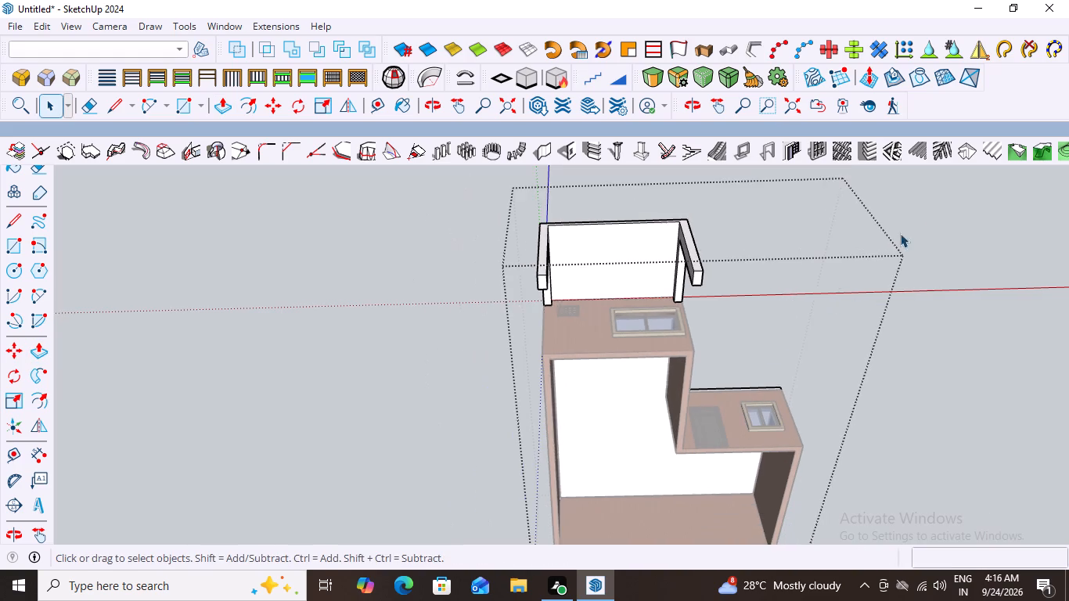
{"action": "left_click", "coordinate": [923, 205]}
Examine the shortened columns, roof overhang and side drops from above, the front and both sides of the house.
{"action": "middle_click_drag", "start_coordinate": [758, 267], "coordinate": [760, 538]}
{"action": "middle_click_drag", "start_coordinate": [735, 418], "coordinate": [745, 497]}
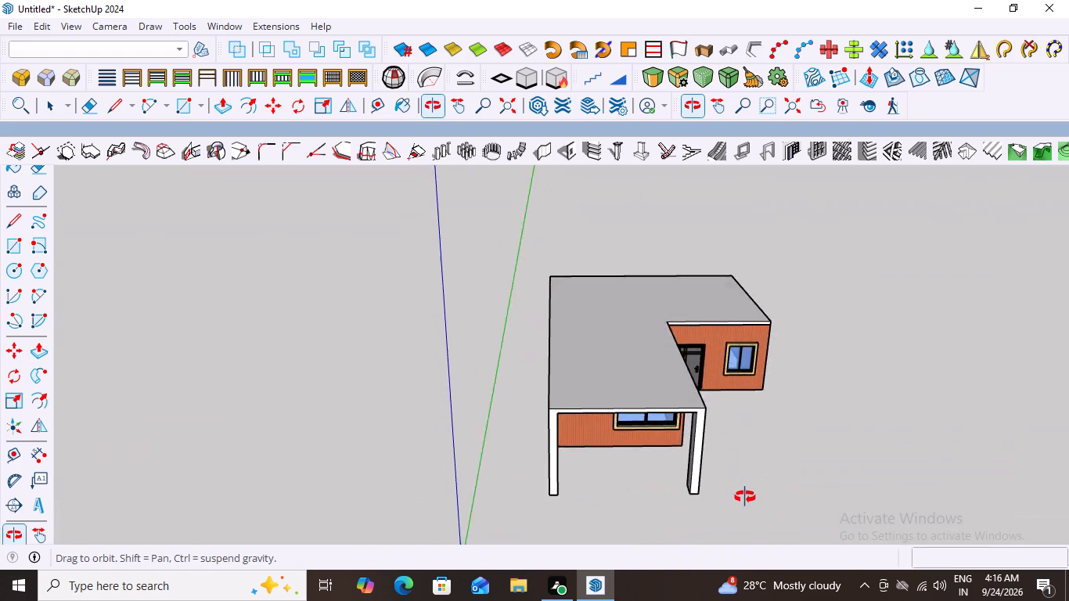
{"action": "middle_click_drag", "start_coordinate": [745, 497], "coordinate": [707, 491]}
{"action": "scroll", "coordinate": [715, 447], "scroll_direction": "down", "scroll_amount": 2}
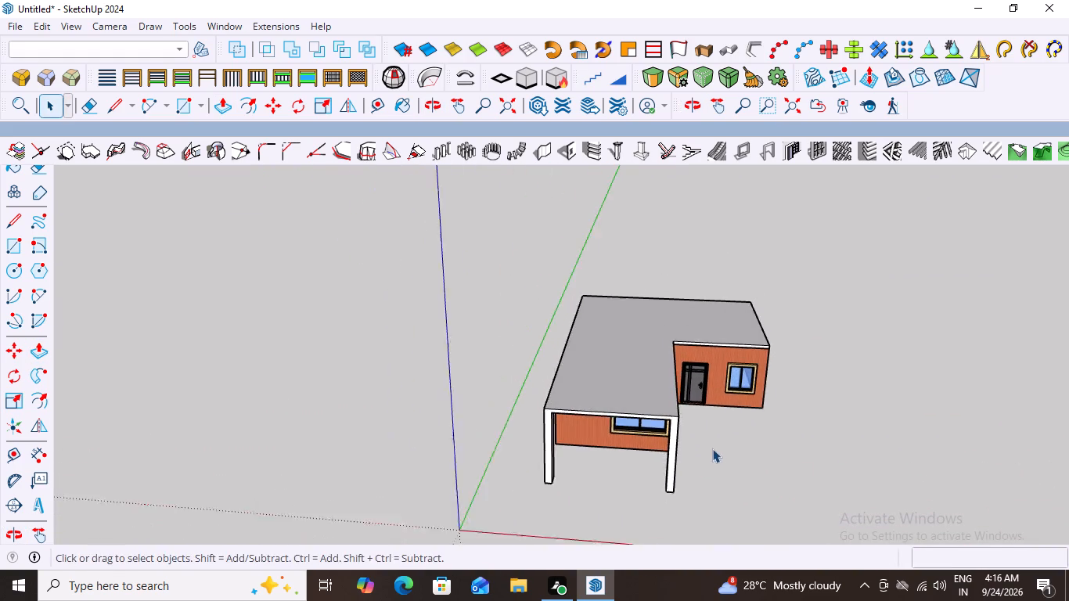
{"action": "scroll", "coordinate": [712, 448], "scroll_direction": "down", "scroll_amount": 1}
{"action": "middle_click_drag", "start_coordinate": [714, 455], "coordinate": [611, 446]}
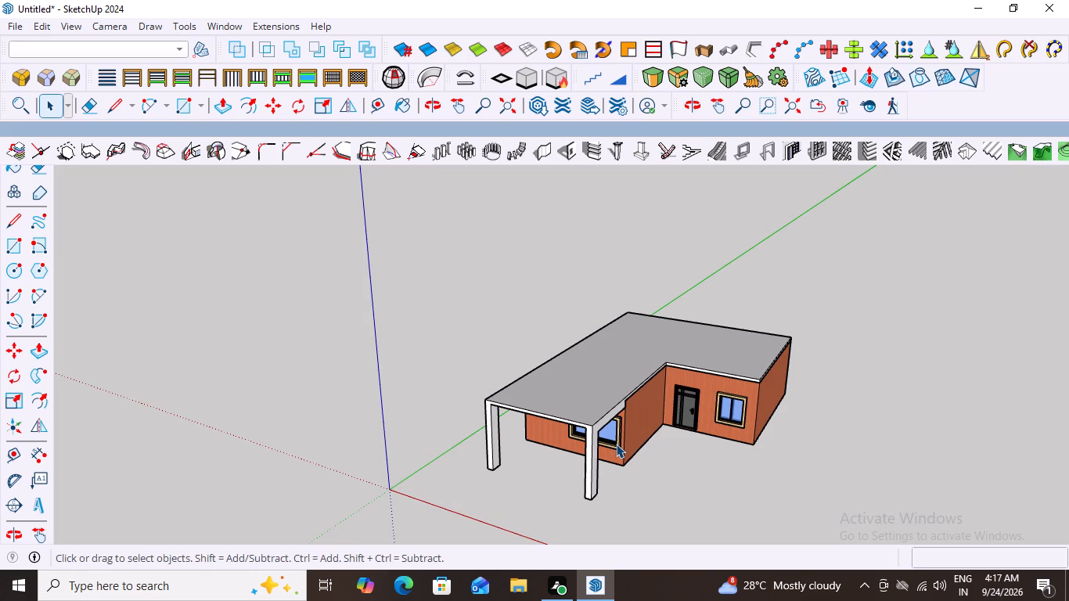
{"action": "scroll", "coordinate": [673, 373], "scroll_direction": "down", "scroll_amount": 3}
{"action": "middle_click_drag", "start_coordinate": [665, 438], "coordinate": [952, 429]}
{"action": "scroll", "coordinate": [675, 391], "scroll_direction": "up", "scroll_amount": 6}
{"action": "middle_click_drag", "start_coordinate": [596, 372], "coordinate": [527, 335]}
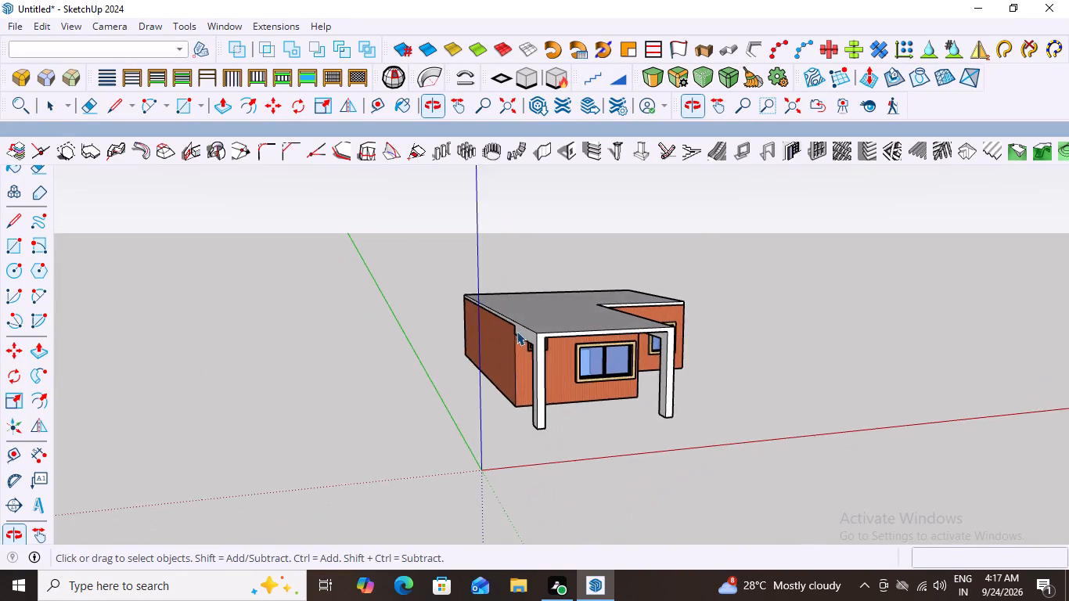
{"action": "scroll", "coordinate": [614, 339], "scroll_direction": "up", "scroll_amount": 2}
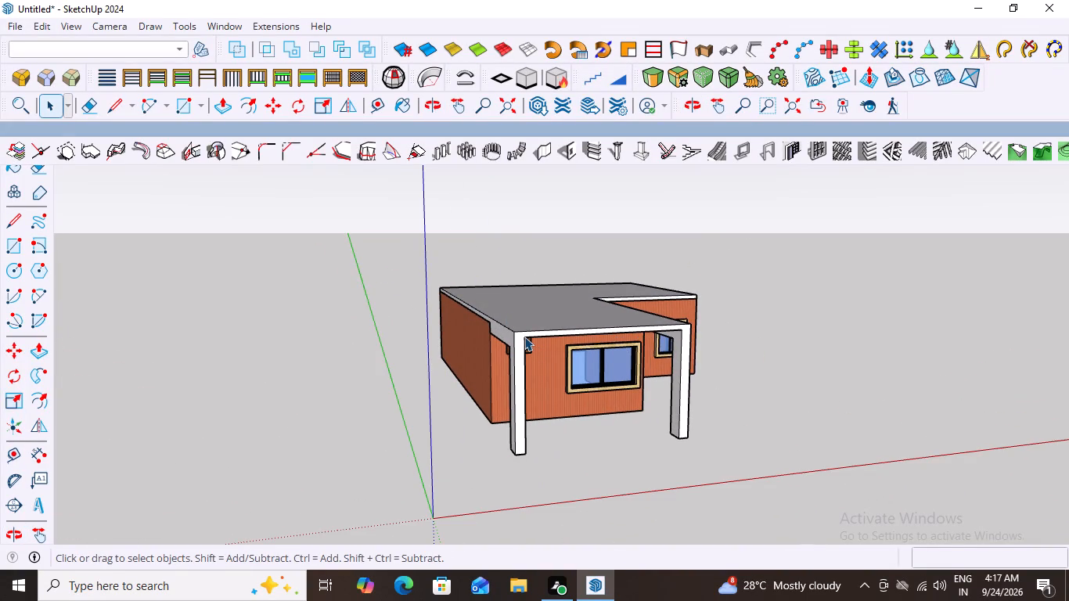
{"action": "middle_click_drag", "start_coordinate": [587, 365], "coordinate": [585, 365]}
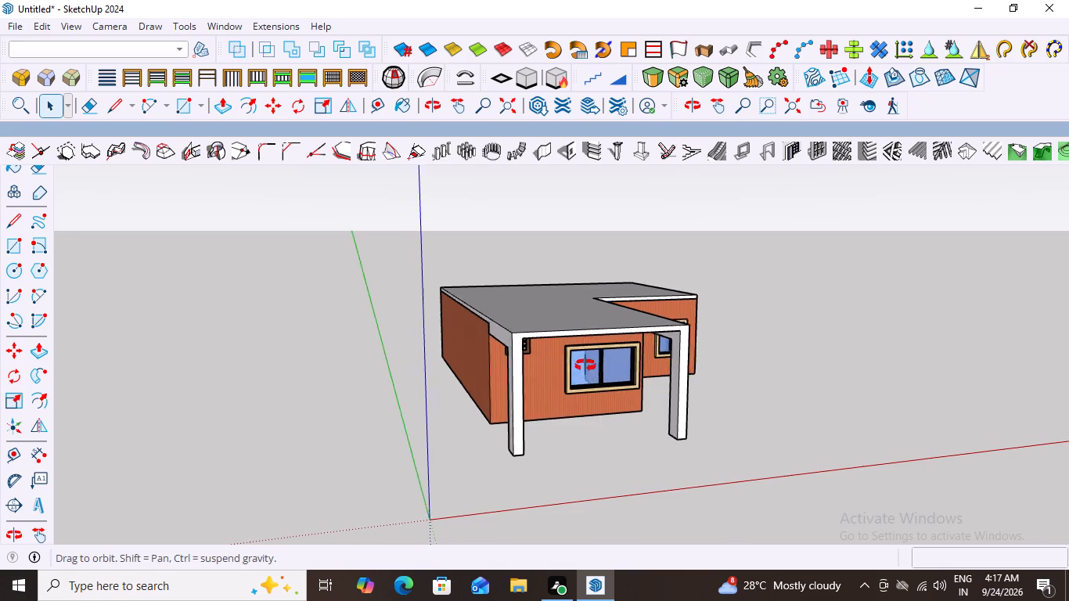
{"action": "middle_click_drag", "start_coordinate": [585, 365], "coordinate": [766, 326]}
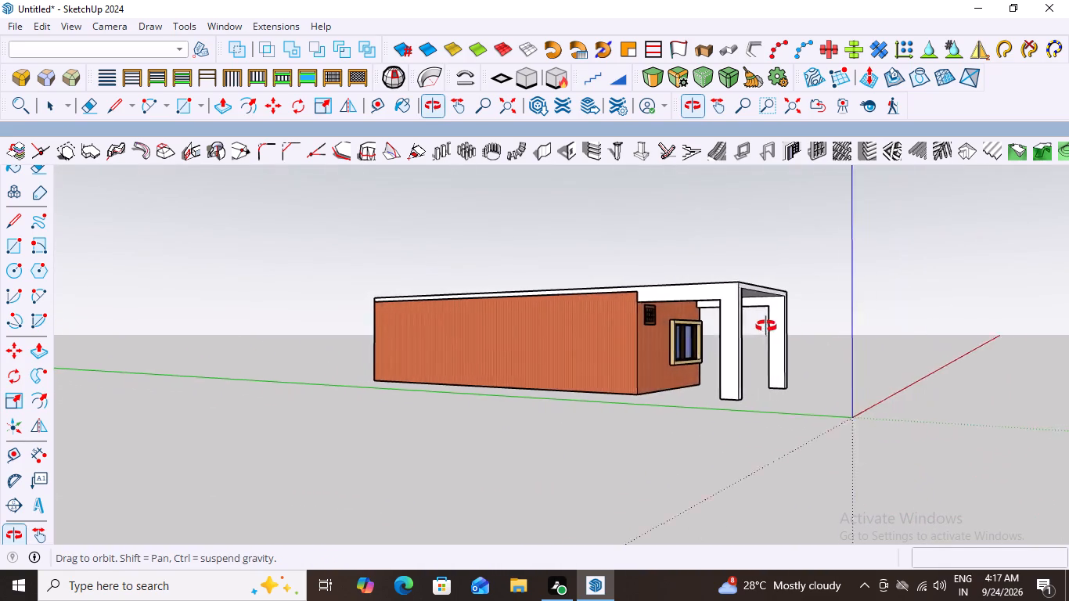
{"action": "middle_click_drag", "start_coordinate": [766, 326], "coordinate": [443, 322]}
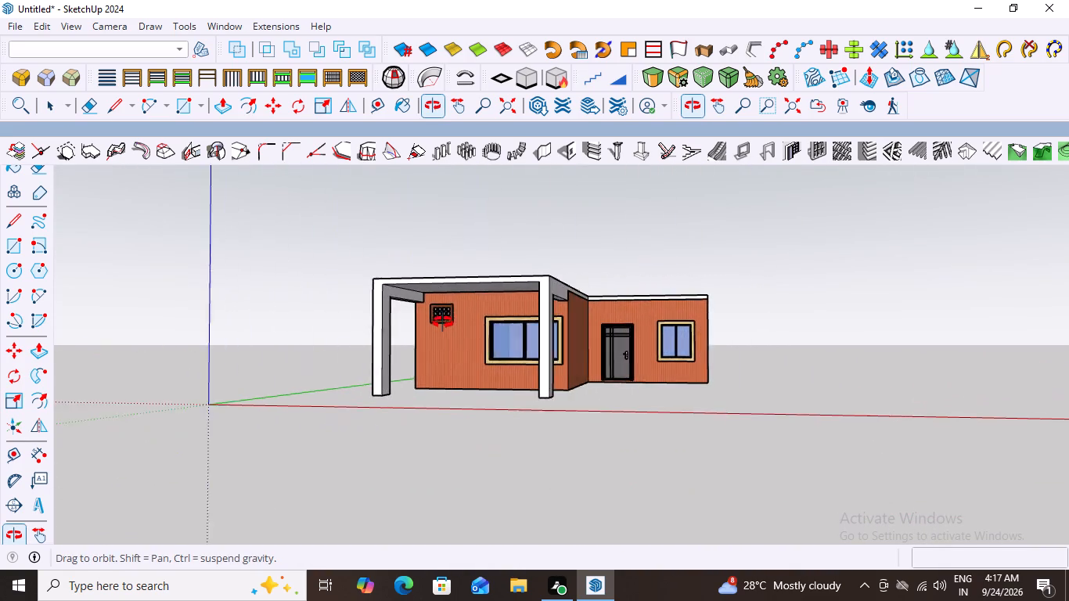
{"action": "middle_click_drag", "start_coordinate": [443, 322], "coordinate": [570, 329]}
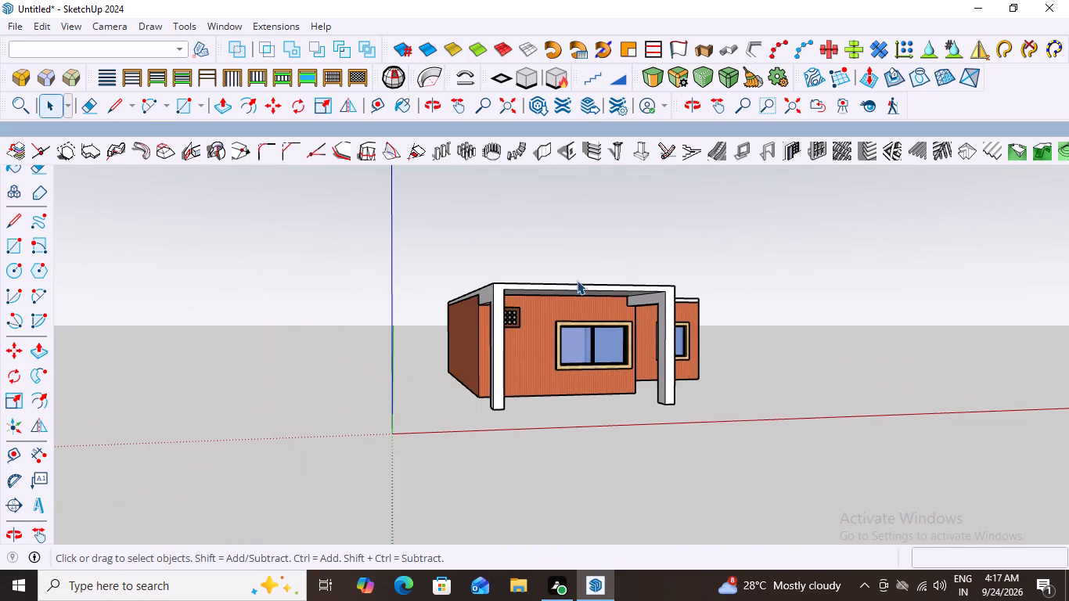
Examine the front of the house from below, at ground level and slightly above, checking the overhang's underside and both column bases.
{"action": "middle_click", "coordinate": [671, 294]}
{"action": "middle_click_drag", "start_coordinate": [669, 283], "coordinate": [624, 239]}
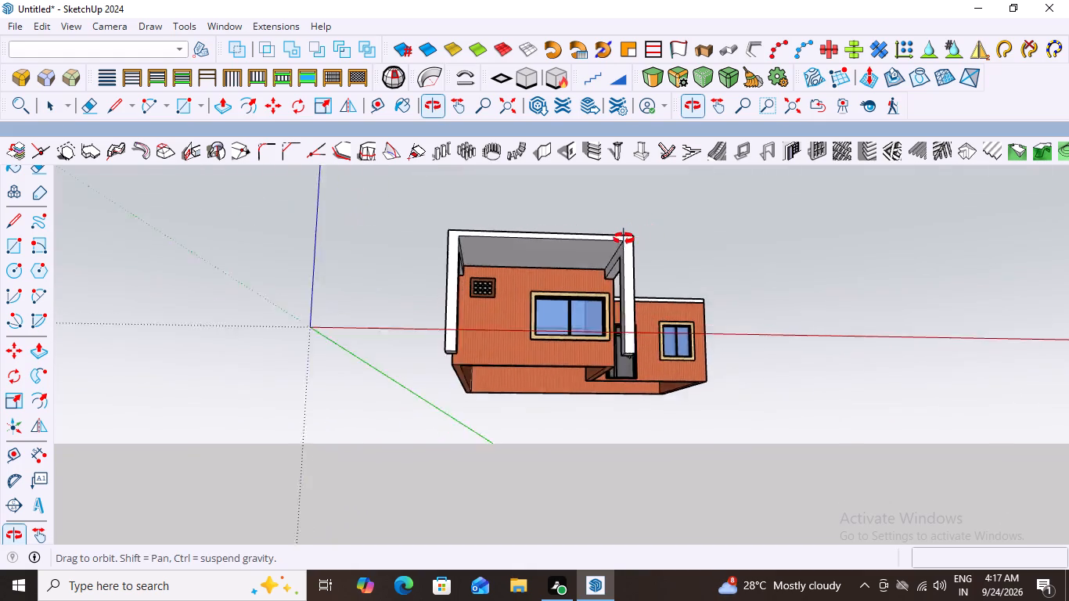
{"action": "middle_click_drag", "start_coordinate": [624, 239], "coordinate": [590, 261]}
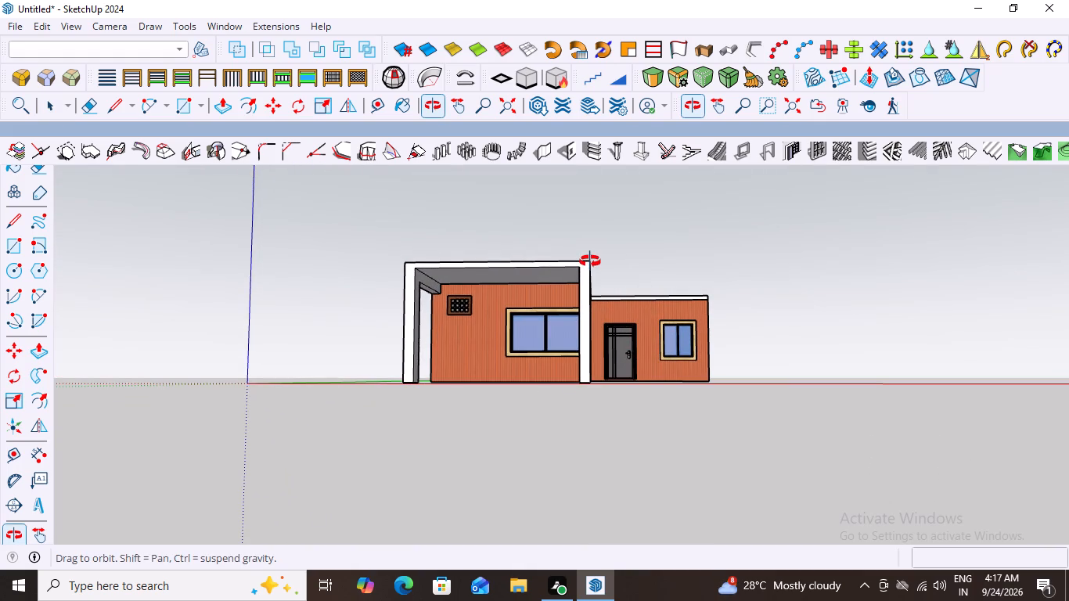
{"action": "middle_click_drag", "start_coordinate": [590, 261], "coordinate": [626, 293]}
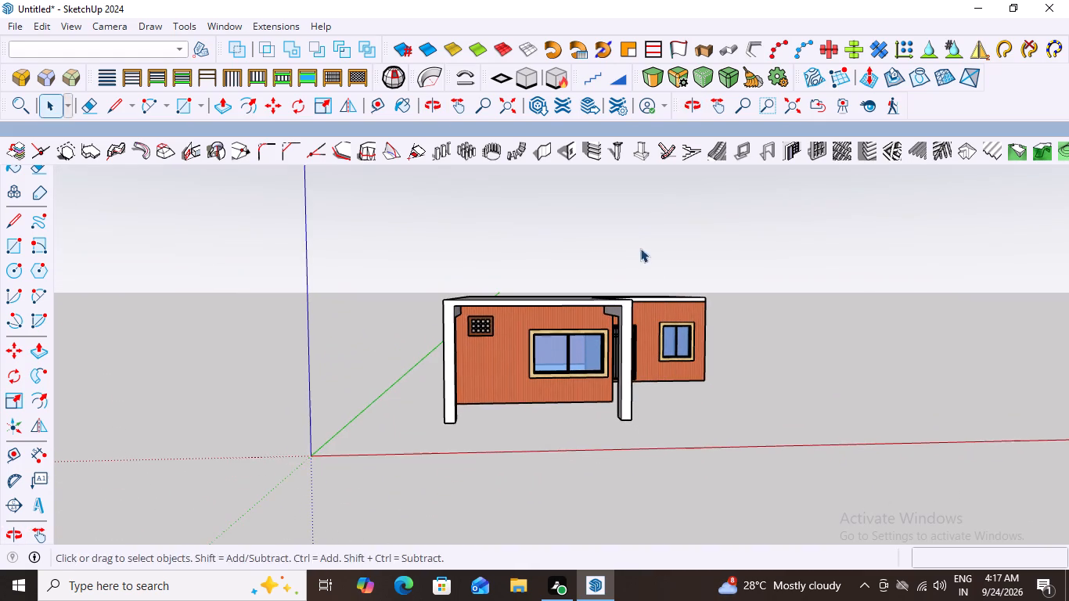
{"action": "middle_click", "coordinate": [641, 246]}
{"action": "scroll", "coordinate": [582, 337], "scroll_direction": "down", "scroll_amount": 2}
{"action": "middle_click_drag", "start_coordinate": [593, 372], "coordinate": [580, 315]}
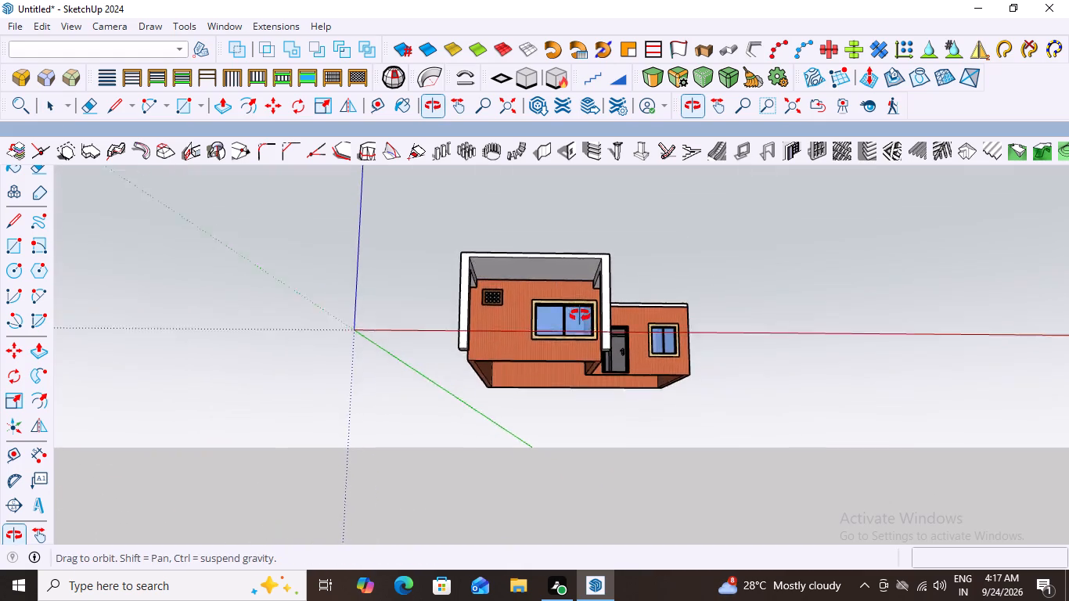
{"action": "middle_click_drag", "start_coordinate": [580, 315], "coordinate": [578, 340]}
{"action": "middle_click_drag", "start_coordinate": [555, 321], "coordinate": [550, 340]}
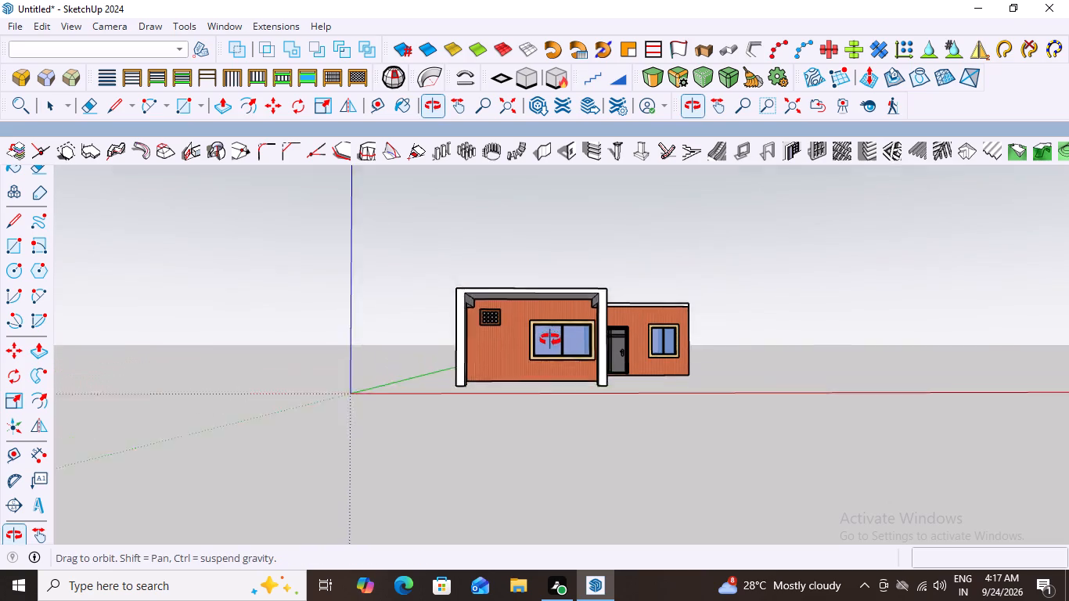
{"action": "middle_click_drag", "start_coordinate": [550, 340], "coordinate": [552, 351]}
{"action": "scroll", "coordinate": [546, 355], "scroll_direction": "up", "scroll_amount": 3}
{"action": "middle_click_drag", "start_coordinate": [574, 325], "coordinate": [573, 302]}
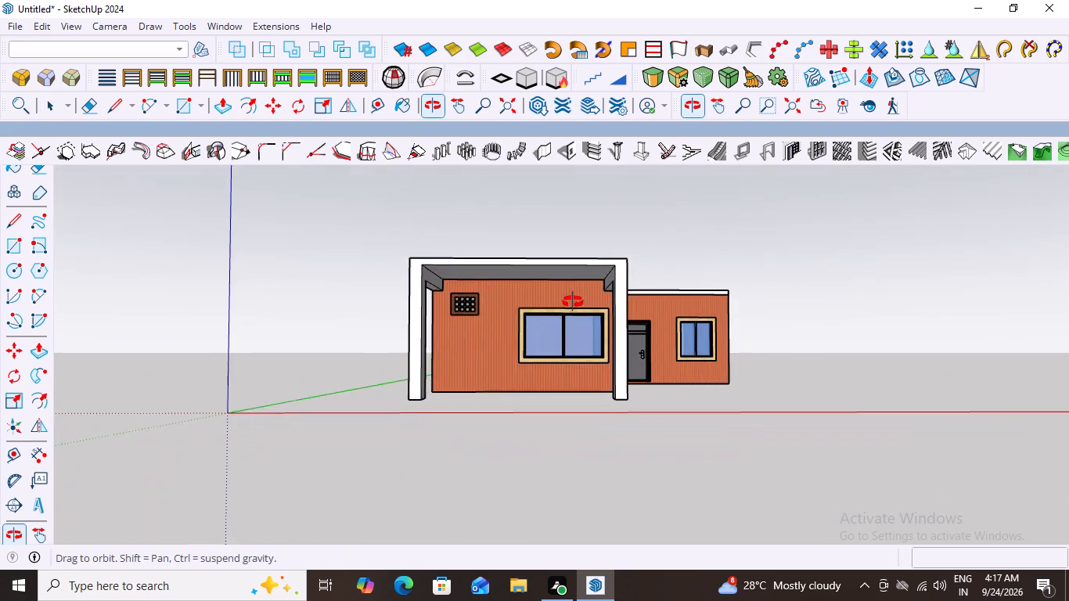
{"action": "middle_click_drag", "start_coordinate": [573, 302], "coordinate": [567, 315]}
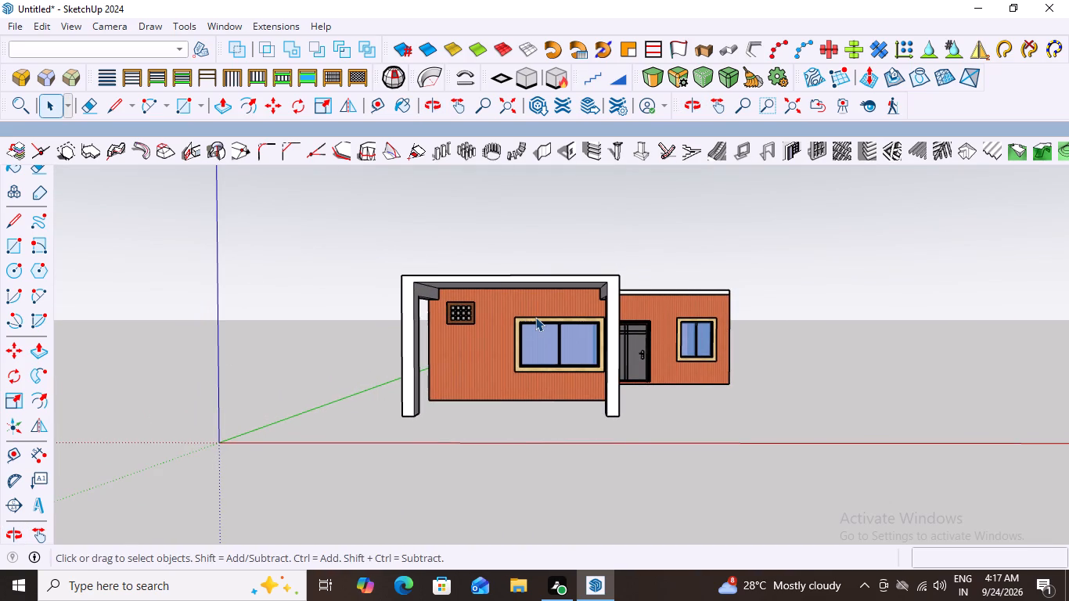
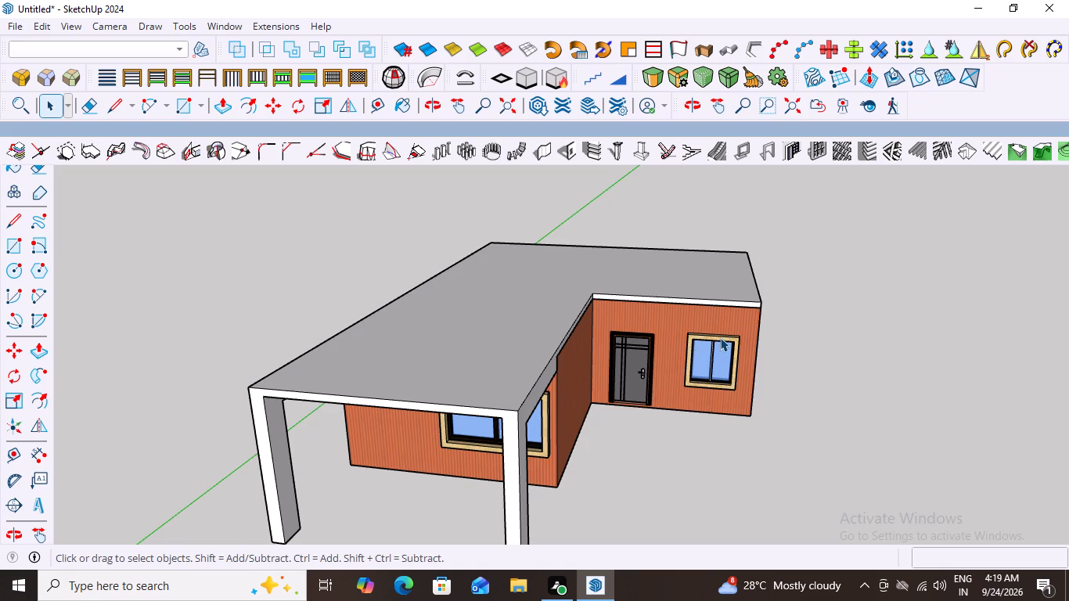
Open the roof group for editing, near the slab edge above the door and small window.
{"action": "scroll", "coordinate": [720, 337], "scroll_direction": "up", "scroll_amount": 1}
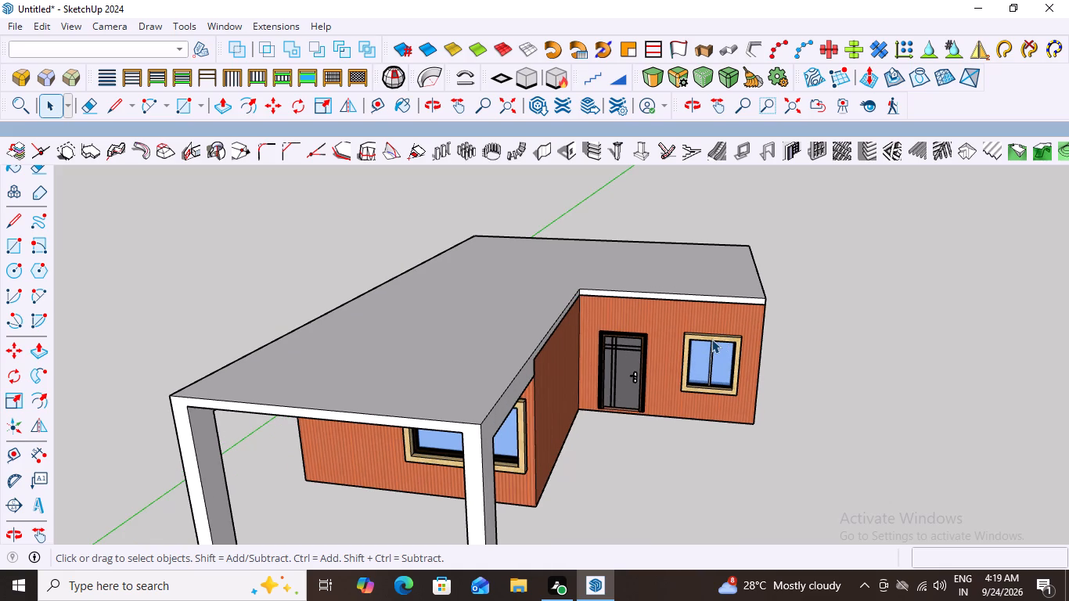
{"action": "scroll", "coordinate": [671, 345], "scroll_direction": "down", "scroll_amount": 4}
{"action": "middle_click_drag", "start_coordinate": [700, 381], "coordinate": [731, 387]}
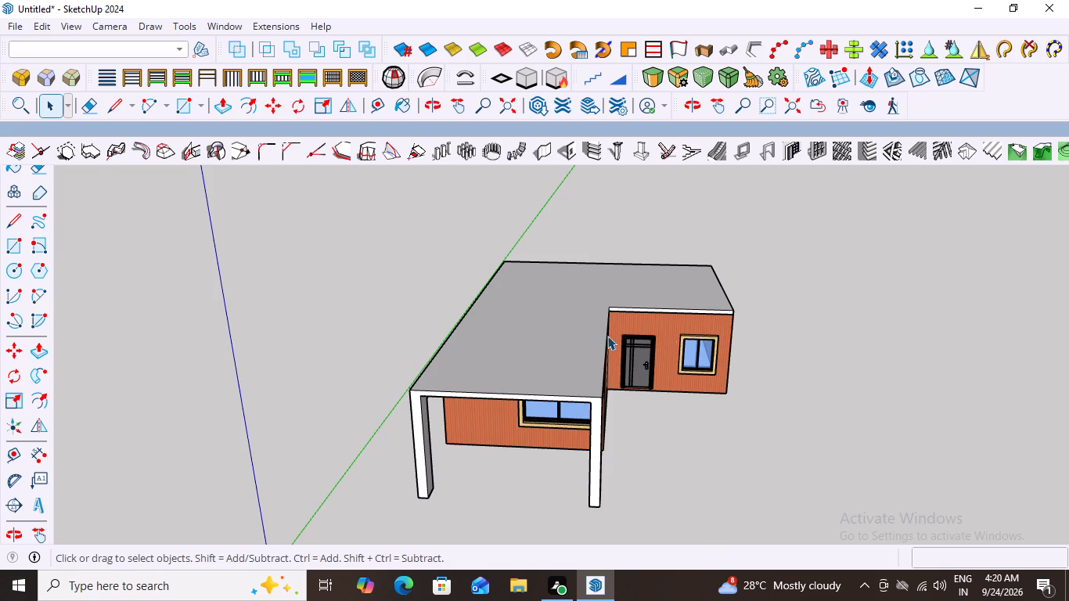
{"action": "scroll", "coordinate": [686, 333], "scroll_direction": "up", "scroll_amount": 6}
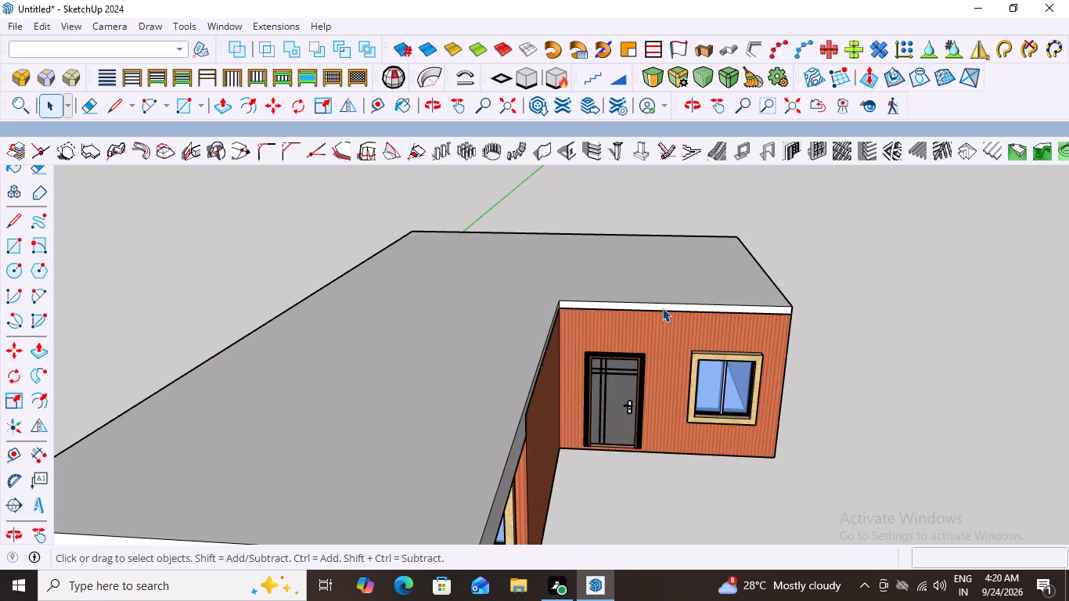
{"action": "scroll", "coordinate": [660, 307], "scroll_direction": "up", "scroll_amount": 2}
{"action": "left_click", "coordinate": [651, 304]}
{"action": "double_click", "coordinate": [651, 304]}
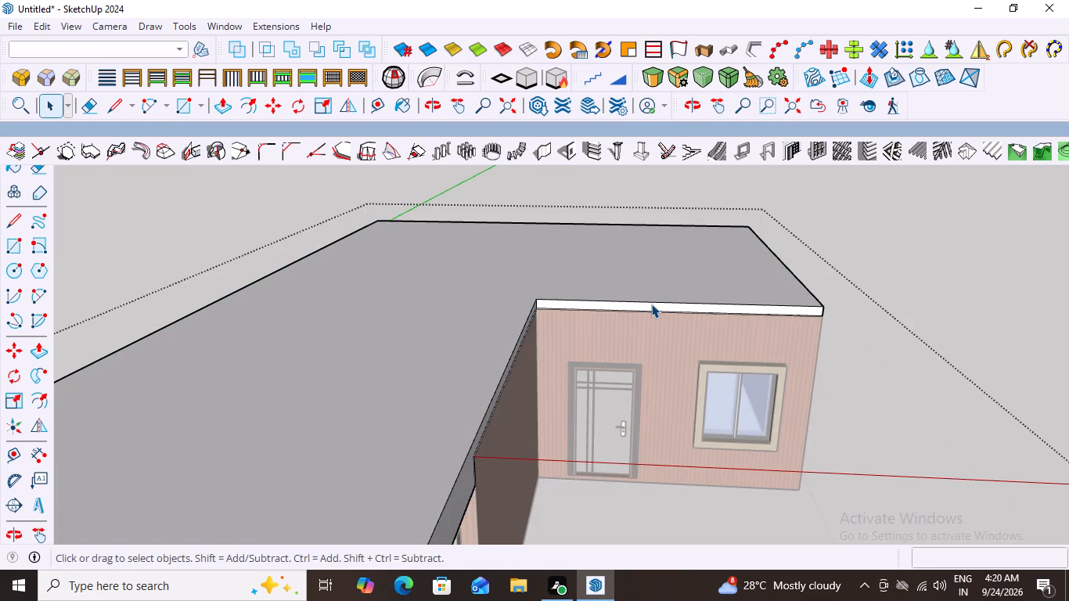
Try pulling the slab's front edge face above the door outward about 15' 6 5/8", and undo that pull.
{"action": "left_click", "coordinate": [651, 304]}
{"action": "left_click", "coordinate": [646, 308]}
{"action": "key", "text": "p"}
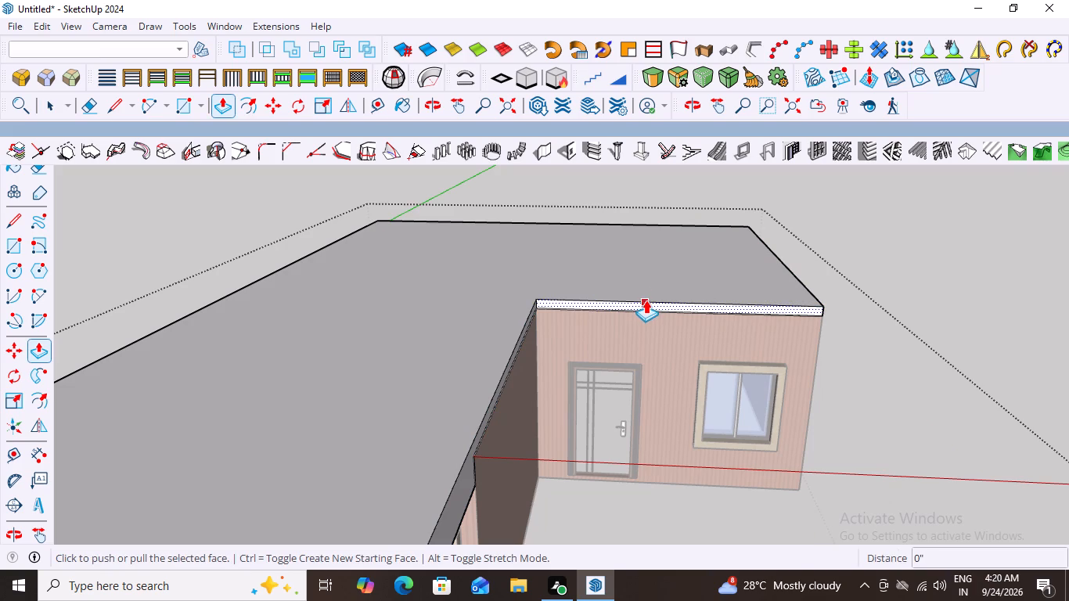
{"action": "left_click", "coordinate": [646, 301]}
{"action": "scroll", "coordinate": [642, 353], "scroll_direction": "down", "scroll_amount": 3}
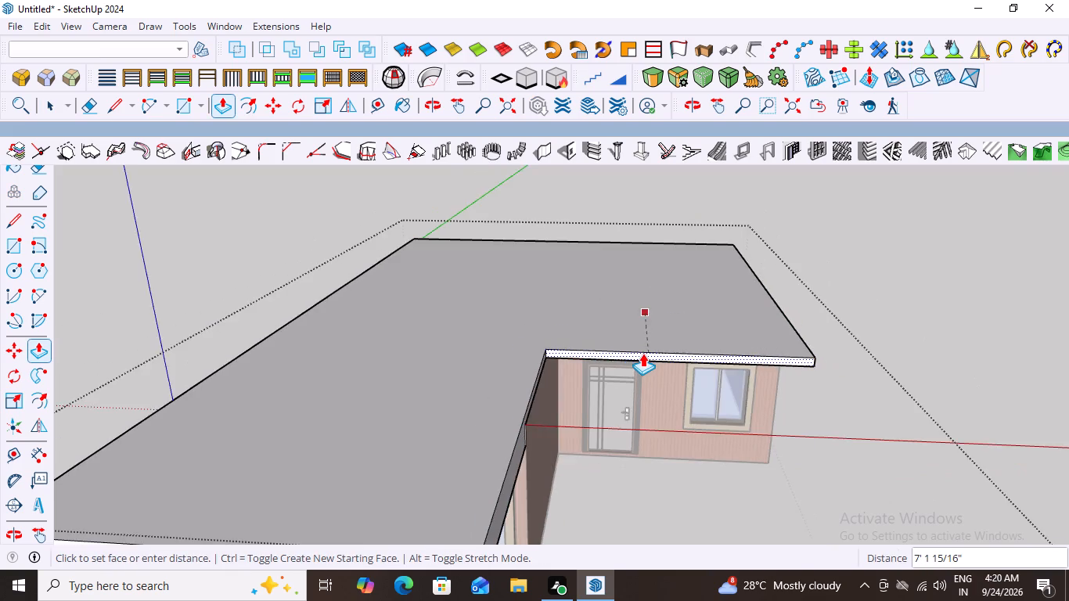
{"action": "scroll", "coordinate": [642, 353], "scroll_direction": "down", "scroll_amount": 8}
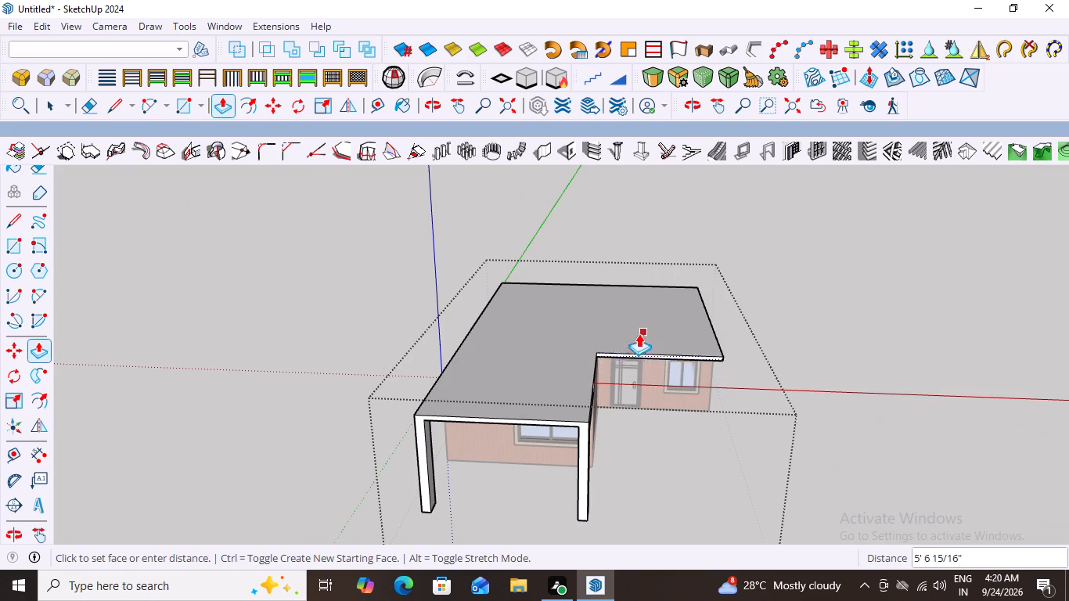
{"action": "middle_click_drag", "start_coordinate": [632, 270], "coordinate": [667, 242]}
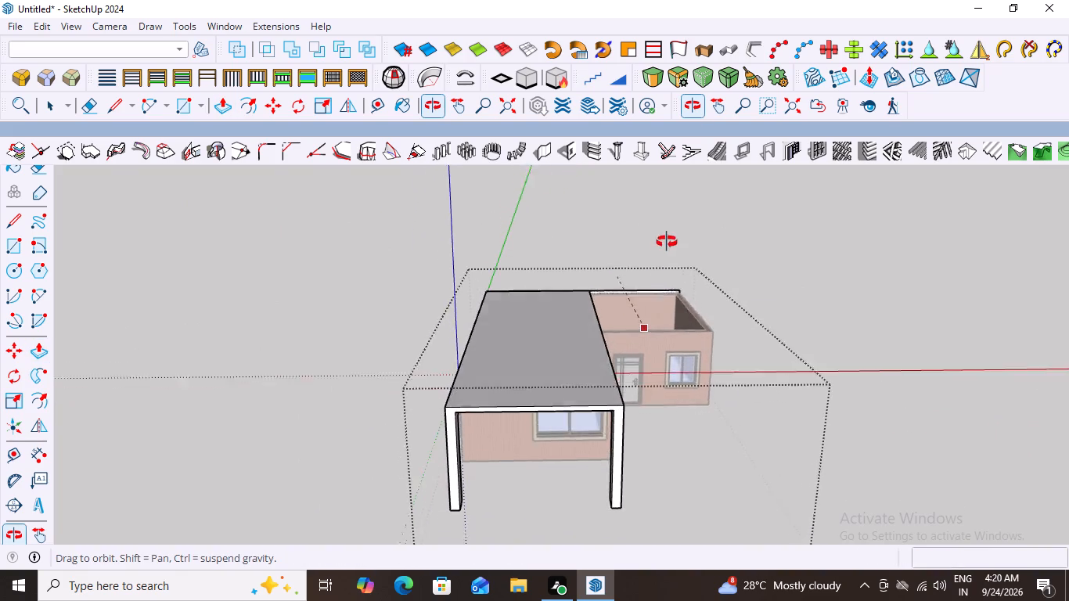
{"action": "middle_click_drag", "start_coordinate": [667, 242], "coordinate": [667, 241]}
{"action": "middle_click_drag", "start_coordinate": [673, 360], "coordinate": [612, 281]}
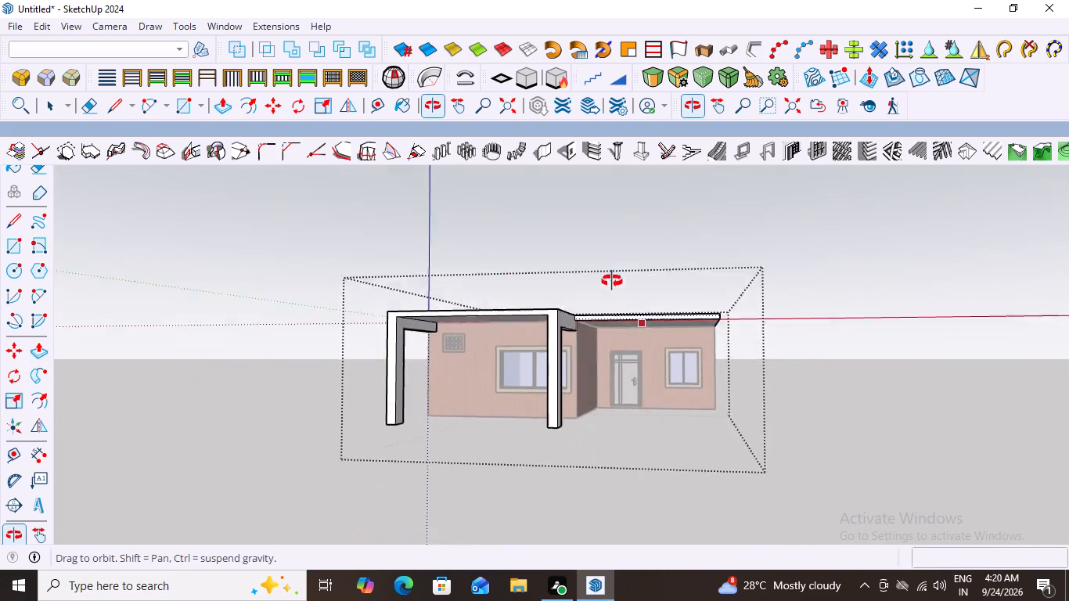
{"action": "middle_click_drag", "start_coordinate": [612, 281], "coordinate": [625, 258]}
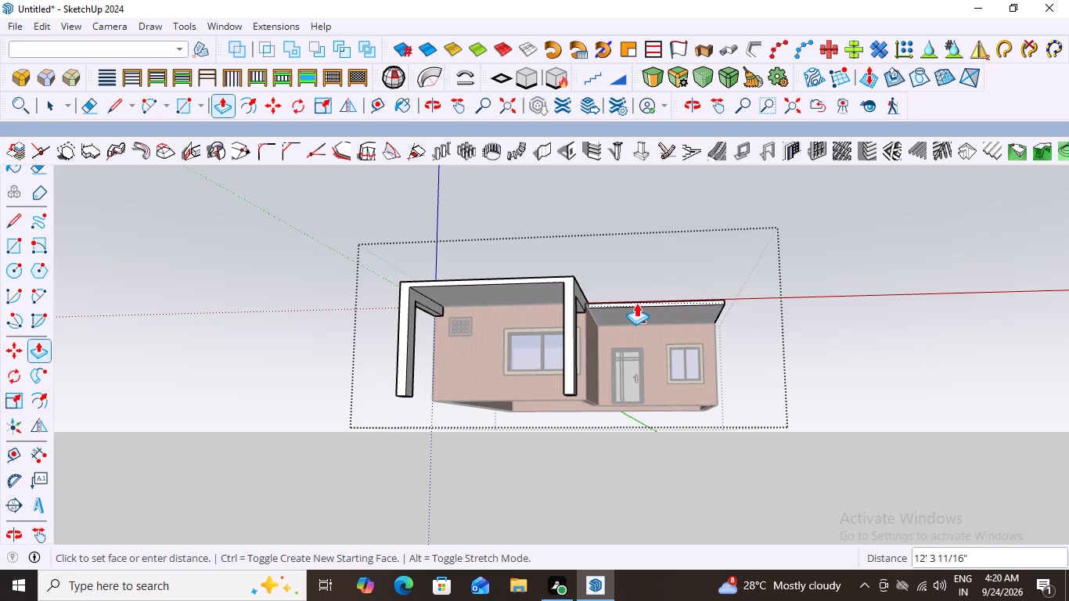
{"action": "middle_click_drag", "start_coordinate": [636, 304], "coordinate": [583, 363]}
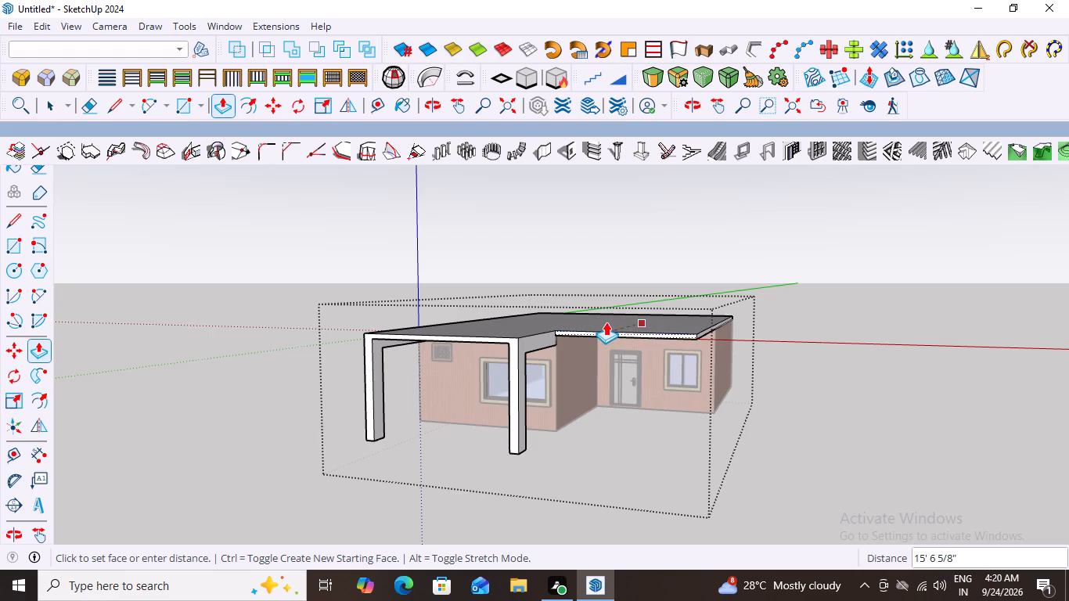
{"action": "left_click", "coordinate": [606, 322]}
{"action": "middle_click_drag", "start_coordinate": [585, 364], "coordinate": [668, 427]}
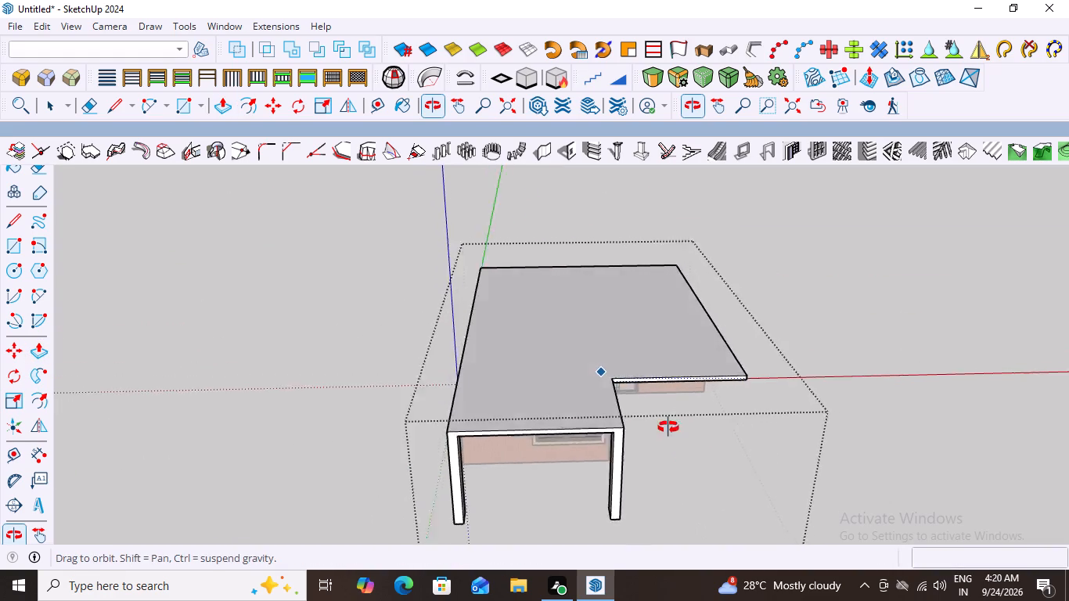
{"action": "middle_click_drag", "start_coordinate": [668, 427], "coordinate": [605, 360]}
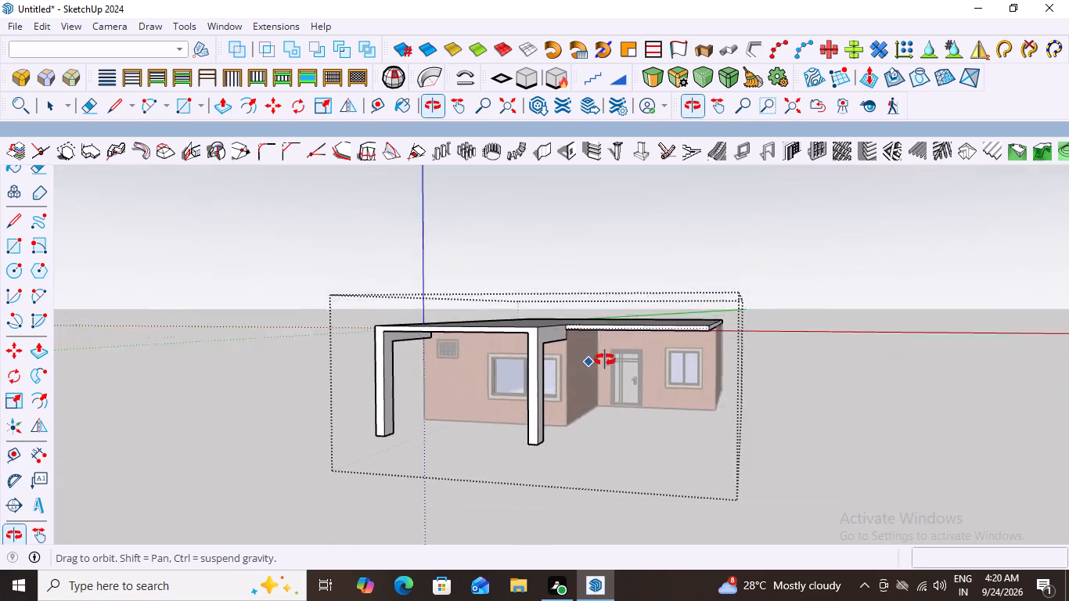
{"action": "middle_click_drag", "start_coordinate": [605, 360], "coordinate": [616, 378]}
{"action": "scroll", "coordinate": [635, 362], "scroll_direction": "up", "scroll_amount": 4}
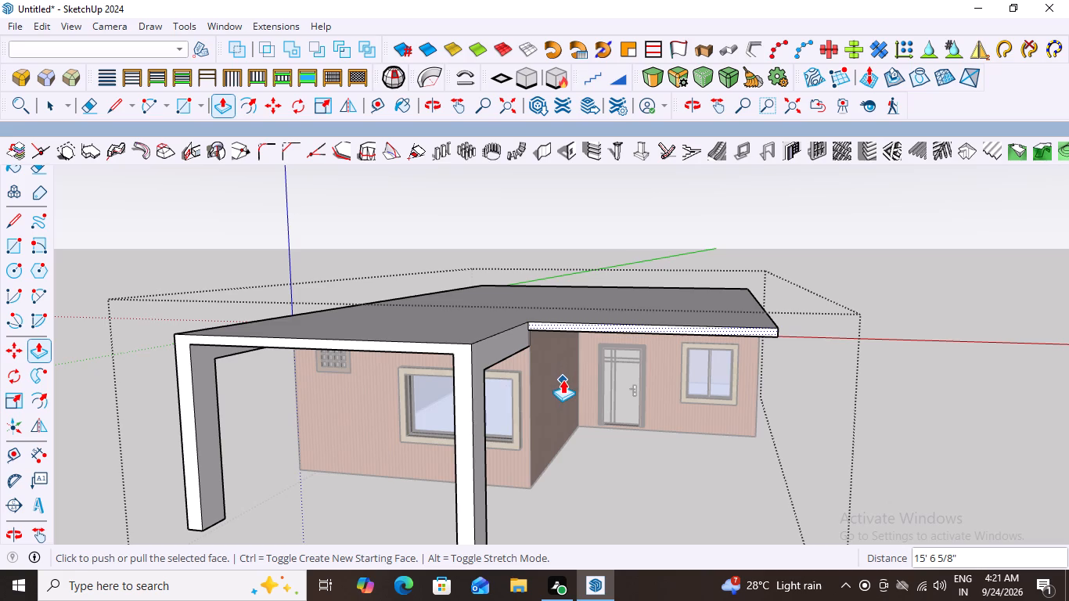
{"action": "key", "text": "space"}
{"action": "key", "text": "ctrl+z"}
Extend the roof slab's front edge face above the door and small window outward by 10'.
{"action": "scroll", "coordinate": [665, 311], "scroll_direction": "up", "scroll_amount": 6}
{"action": "key", "text": "p"}
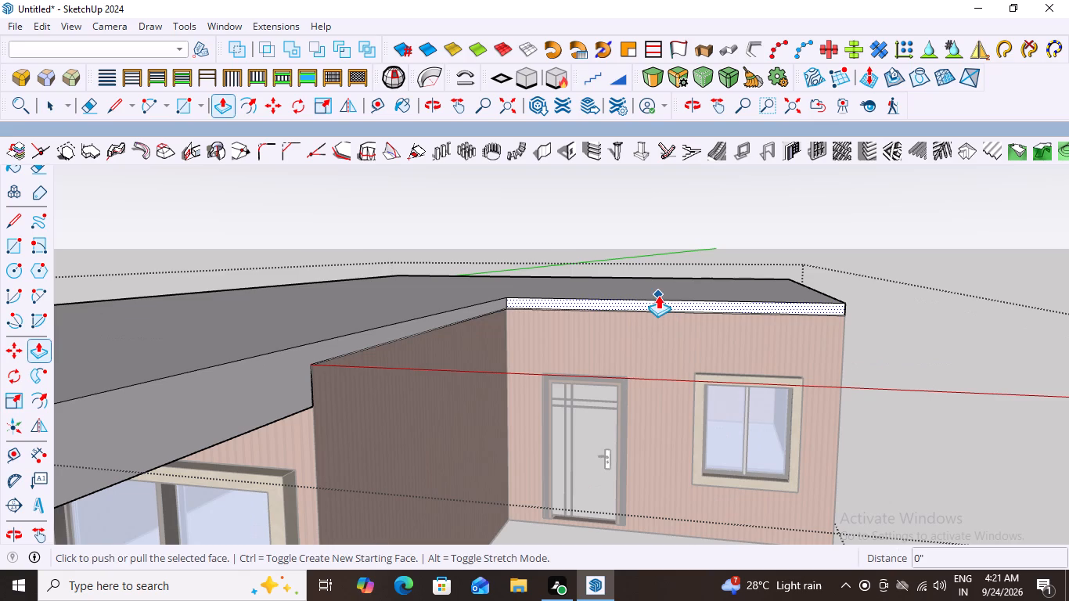
{"action": "left_click", "coordinate": [658, 295]}
{"action": "type", "text": "10'"}
{"action": "key", "text": "Return"}
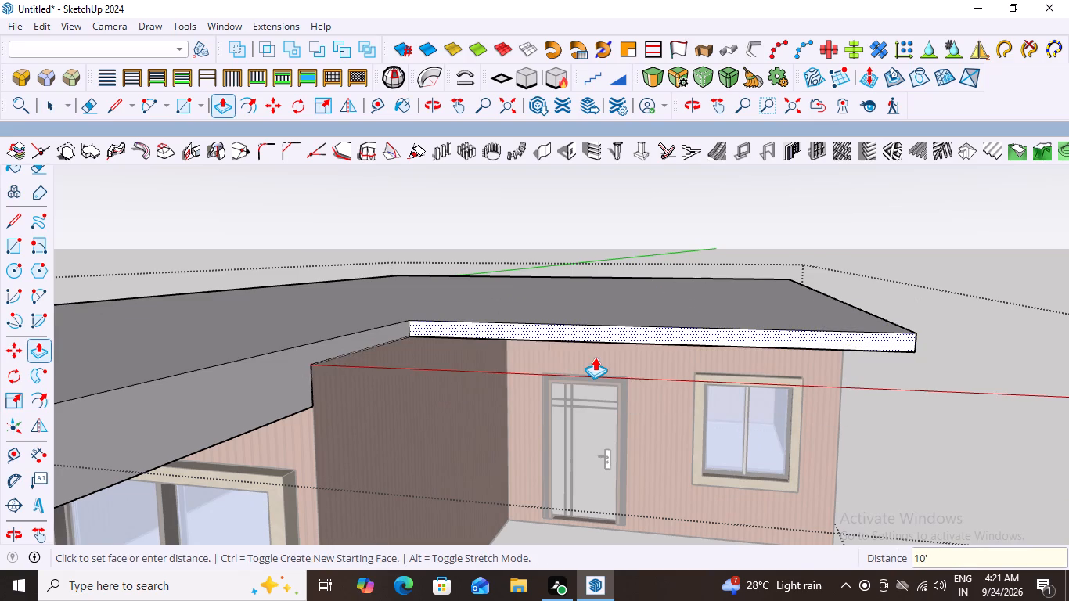
Pull the same roof edge above the door a further 5' 2 1/2" or so, close to the projecting wing's front wall corner.
{"action": "scroll", "coordinate": [528, 393], "scroll_direction": "down", "scroll_amount": 7}
{"action": "middle_click_drag", "start_coordinate": [566, 431], "coordinate": [584, 343]}
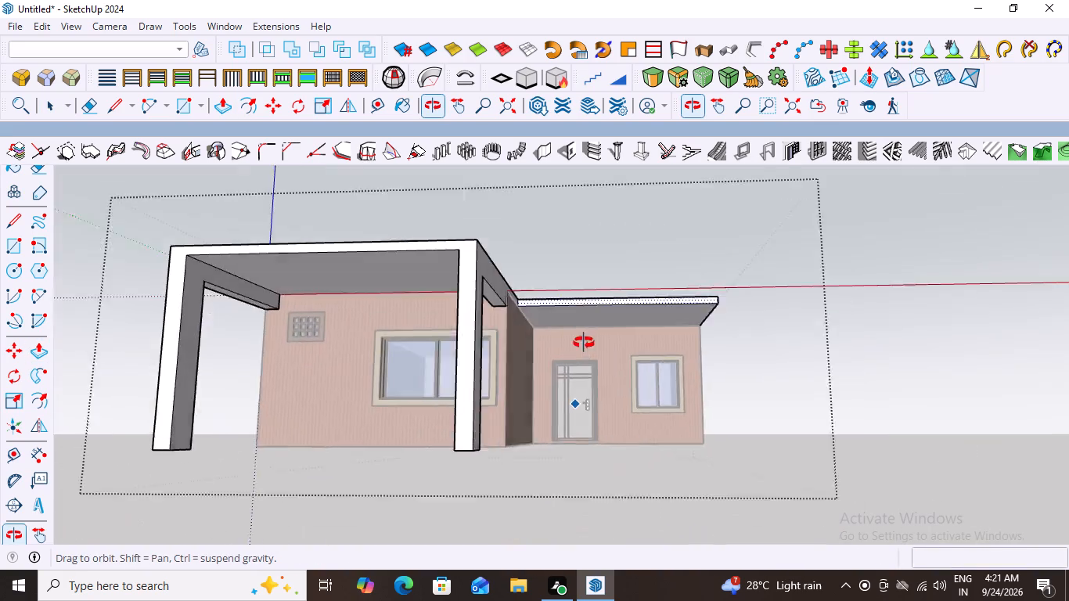
{"action": "middle_click_drag", "start_coordinate": [584, 343], "coordinate": [550, 428]}
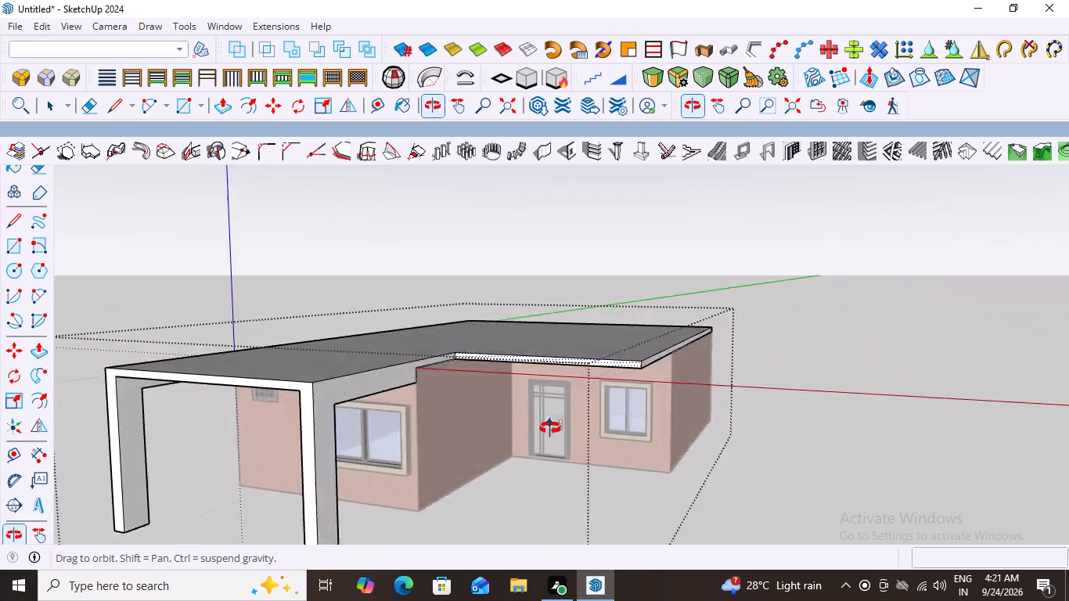
{"action": "middle_click_drag", "start_coordinate": [550, 428], "coordinate": [577, 441]}
{"action": "scroll", "coordinate": [586, 383], "scroll_direction": "up", "scroll_amount": 4}
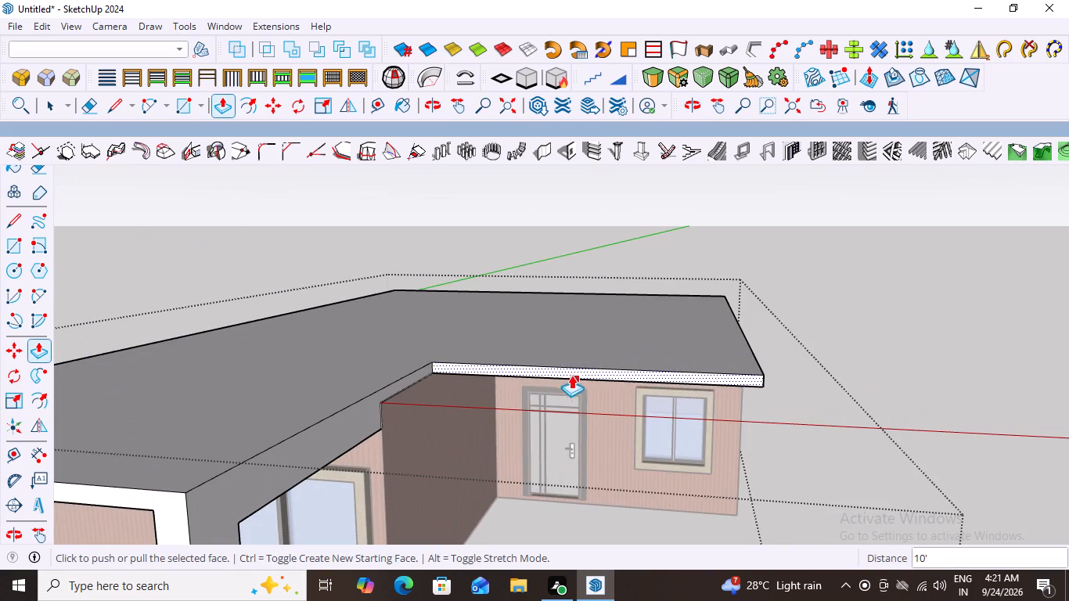
{"action": "left_click", "coordinate": [568, 365]}
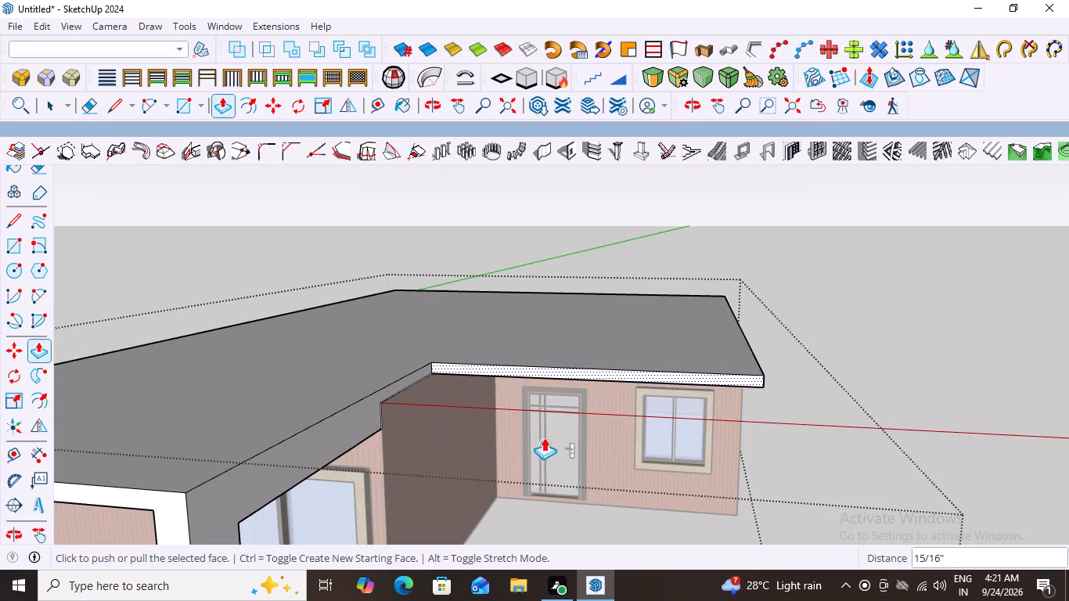
{"action": "key", "text": "space"}
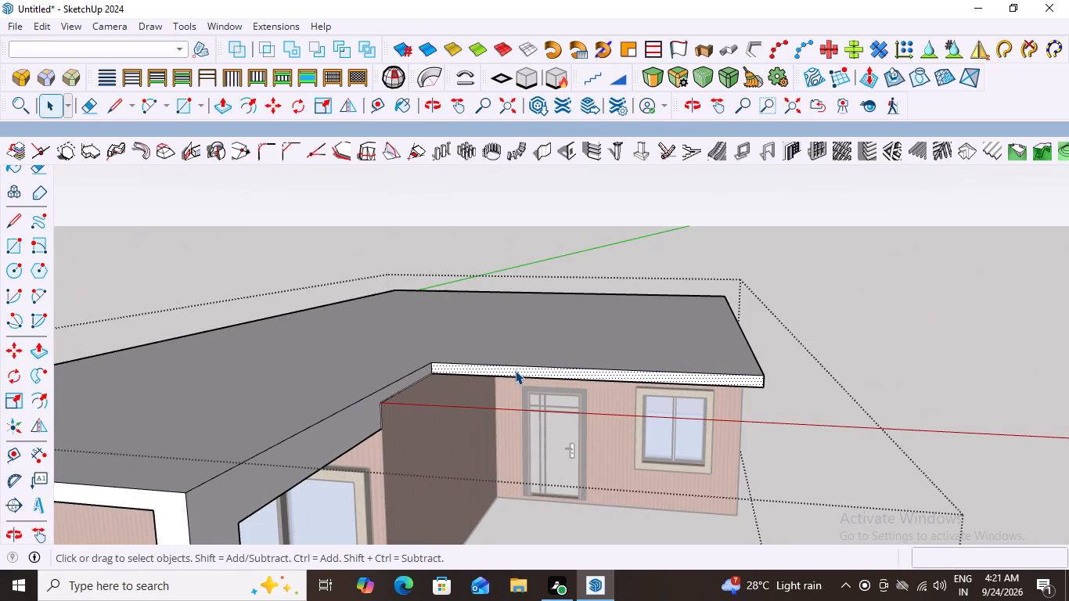
{"action": "left_click", "coordinate": [515, 370]}
{"action": "double_click", "coordinate": [515, 370]}
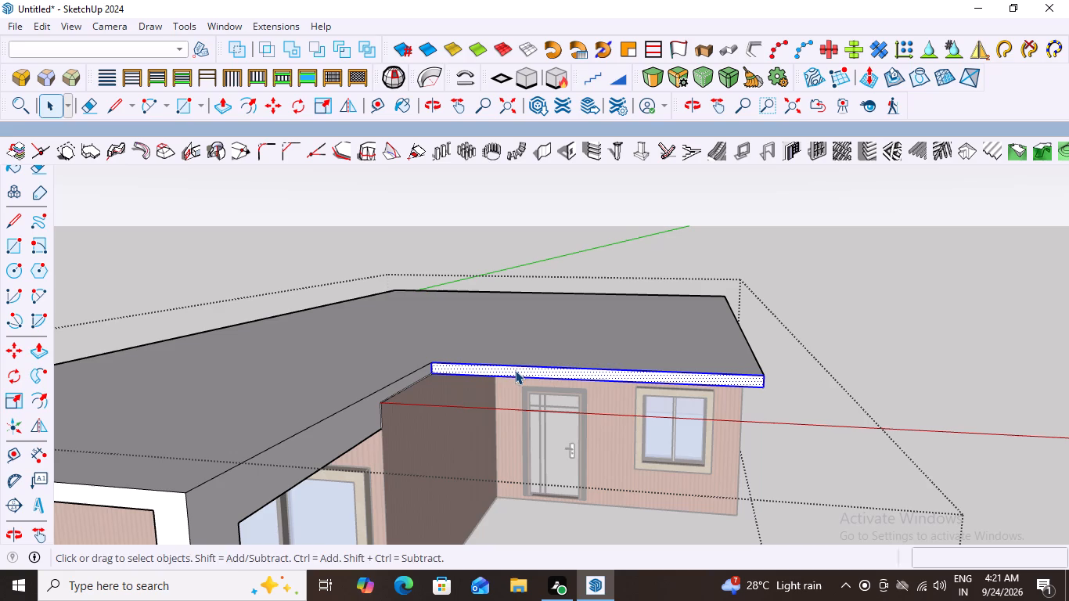
{"action": "key", "text": "p"}
{"action": "left_click", "coordinate": [520, 363]}
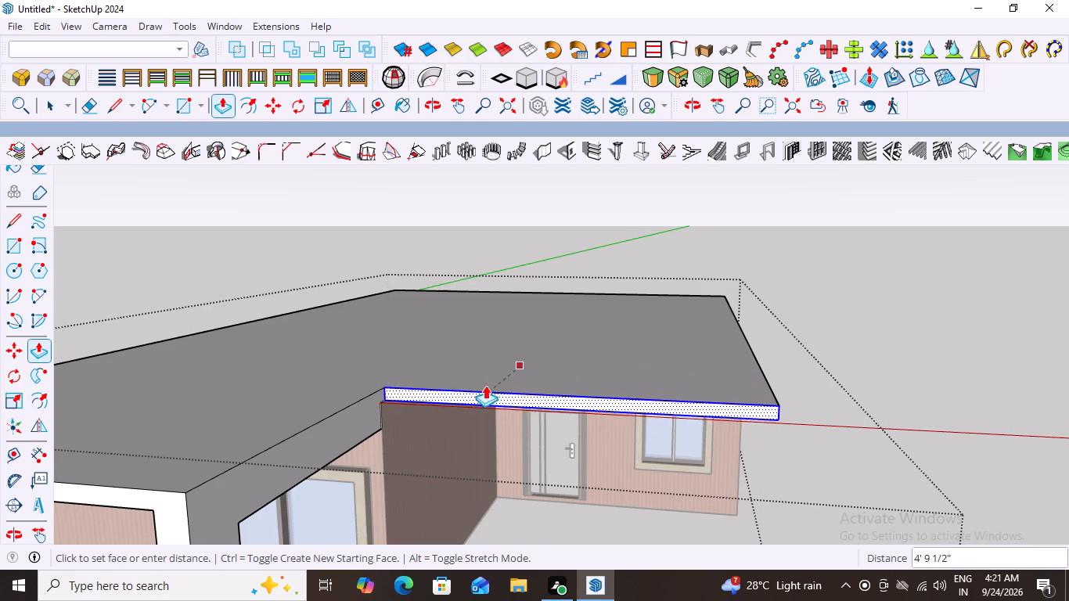
{"action": "left_click", "coordinate": [482, 391]}
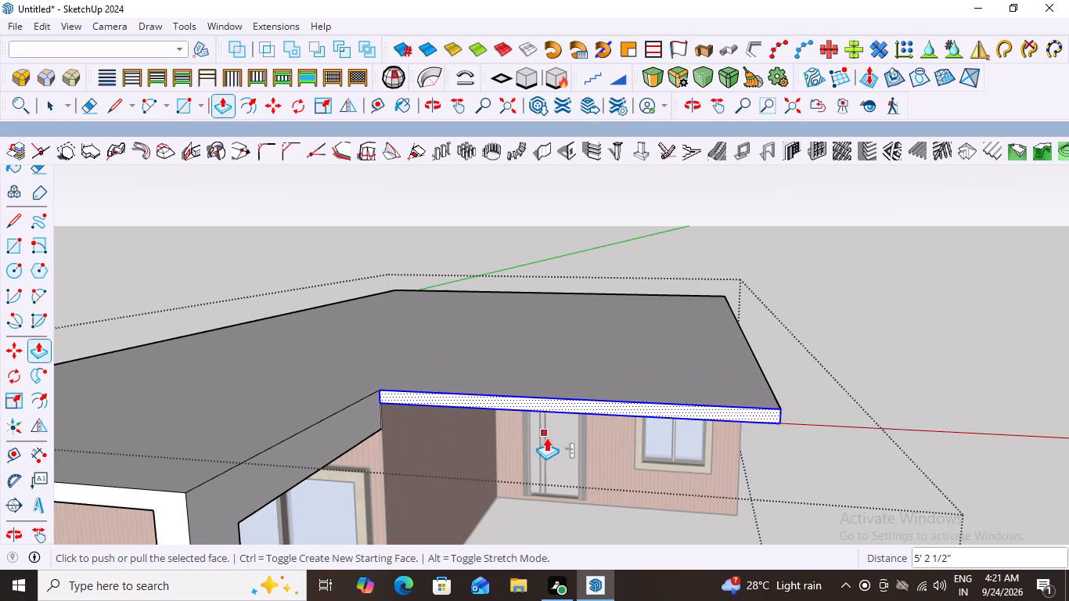
{"action": "key", "text": "space"}
{"action": "left_click", "coordinate": [772, 366]}
Examine from above and below where the extended roof edge meets the projecting wing's wall corner, and leave the roof group.
{"action": "middle_click_drag", "start_coordinate": [628, 408], "coordinate": [668, 405]}
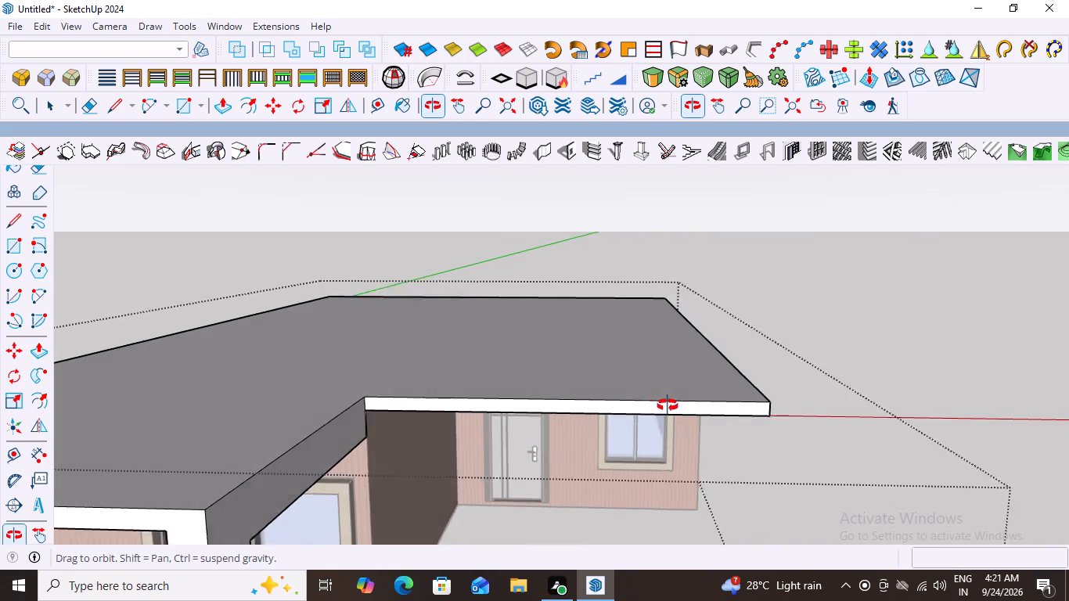
{"action": "middle_click_drag", "start_coordinate": [668, 405], "coordinate": [682, 402]}
{"action": "scroll", "coordinate": [552, 338], "scroll_direction": "down", "scroll_amount": 3}
{"action": "middle_click_drag", "start_coordinate": [513, 397], "coordinate": [463, 401]}
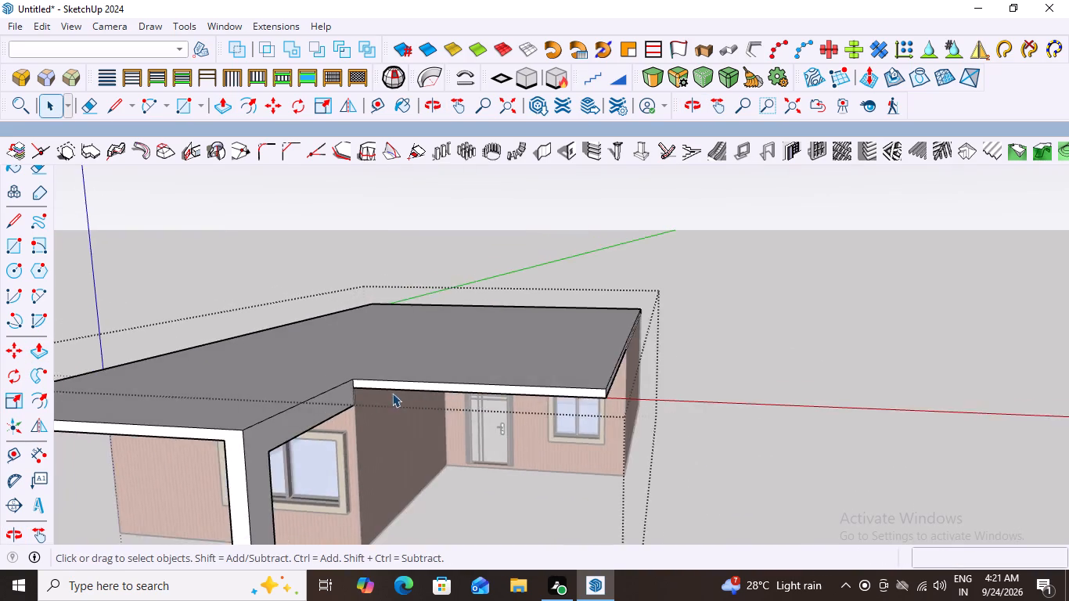
{"action": "scroll", "coordinate": [392, 393], "scroll_direction": "up", "scroll_amount": 20}
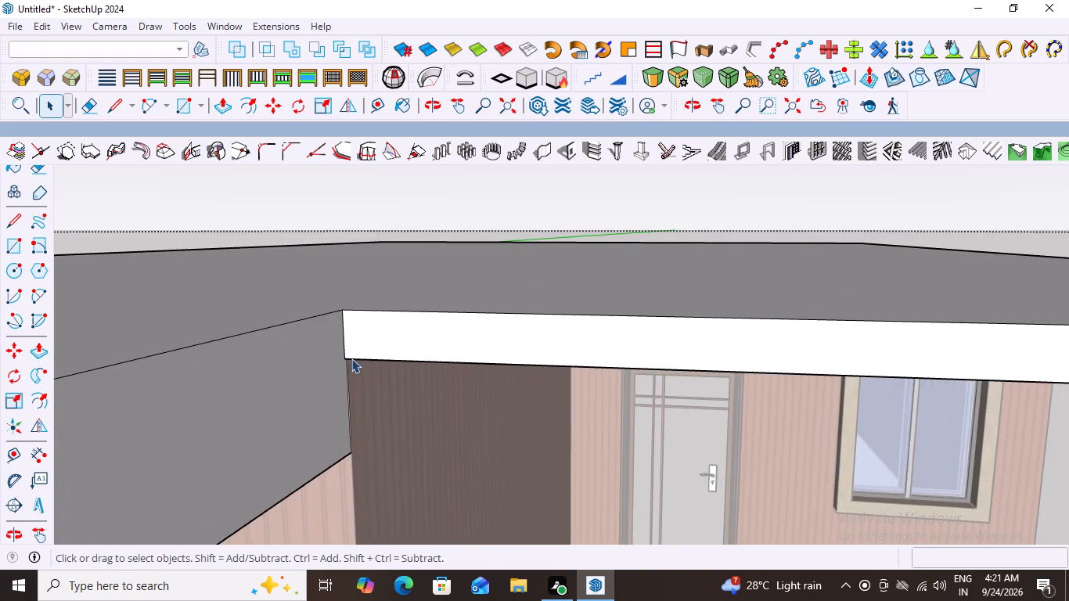
{"action": "scroll", "coordinate": [352, 376], "scroll_direction": "up", "scroll_amount": 4}
{"action": "scroll", "coordinate": [353, 370], "scroll_direction": "down", "scroll_amount": 7}
{"action": "middle_click_drag", "start_coordinate": [407, 372], "coordinate": [462, 403]}
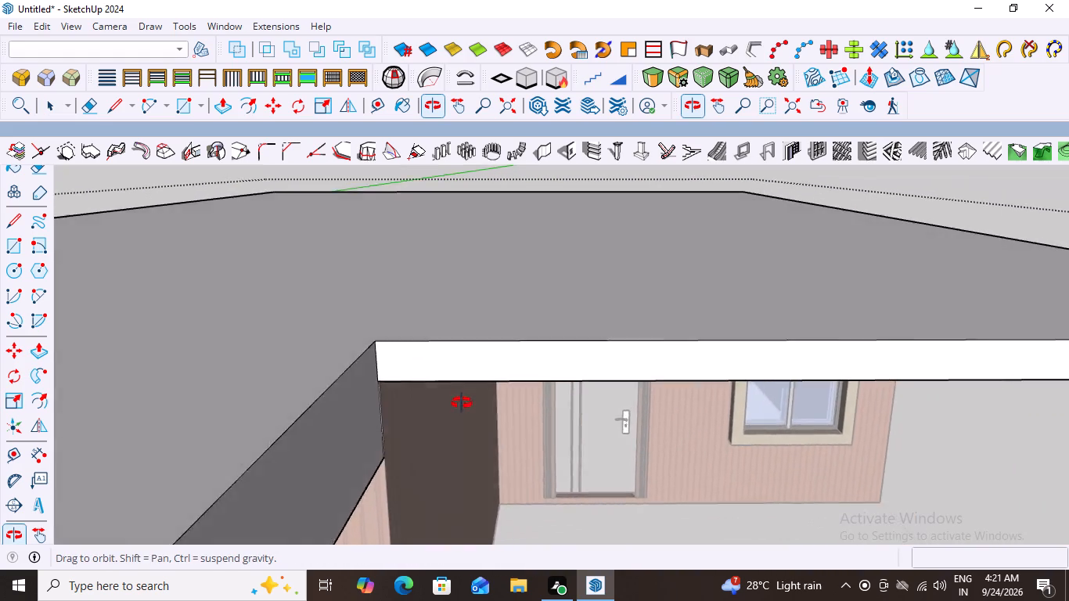
{"action": "middle_click_drag", "start_coordinate": [462, 403], "coordinate": [398, 199]}
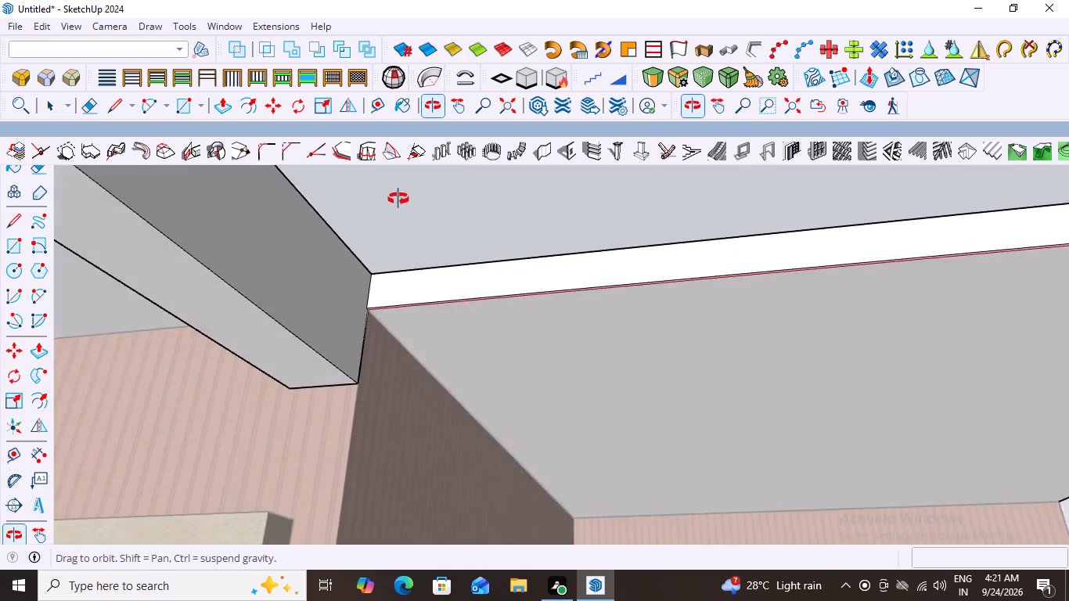
{"action": "middle_click_drag", "start_coordinate": [398, 199], "coordinate": [502, 393]}
{"action": "scroll", "coordinate": [517, 400], "scroll_direction": "down", "scroll_amount": 9}
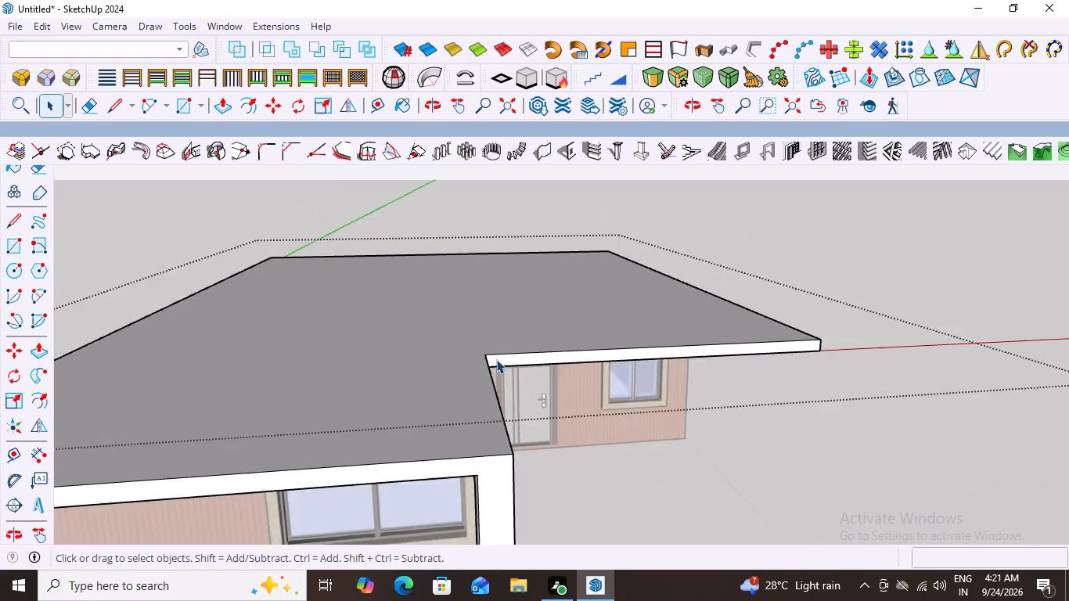
{"action": "scroll", "coordinate": [496, 359], "scroll_direction": "down", "scroll_amount": 4}
{"action": "left_click", "coordinate": [814, 196]}
Examine the extended roof over the door from below the house, from the front and from above.
{"action": "middle_click_drag", "start_coordinate": [629, 366], "coordinate": [506, 202]}
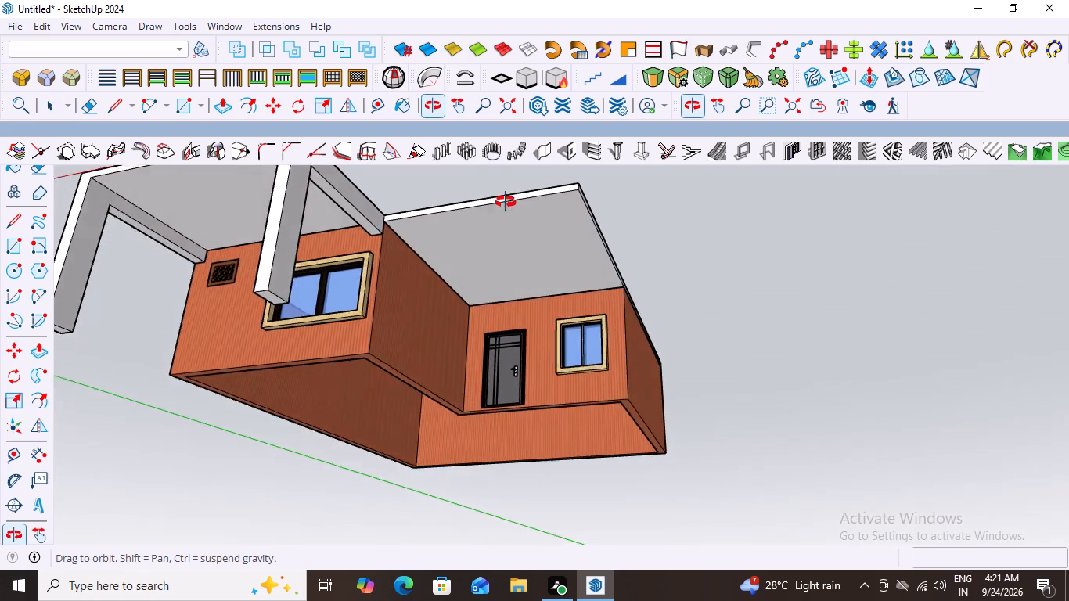
{"action": "middle_click_drag", "start_coordinate": [506, 202], "coordinate": [550, 197]}
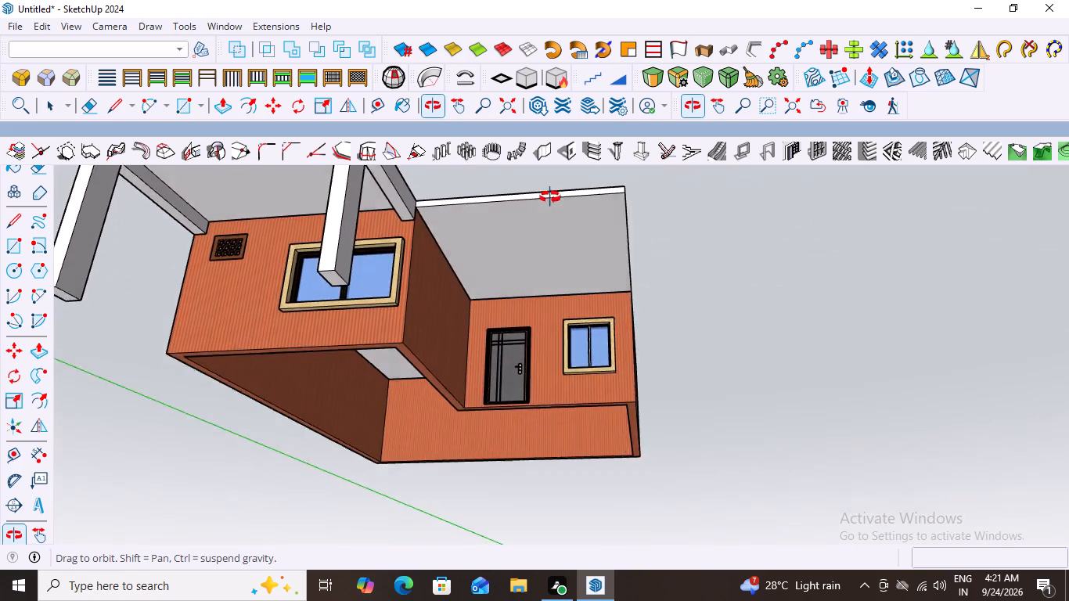
{"action": "middle_click_drag", "start_coordinate": [550, 197], "coordinate": [569, 388]}
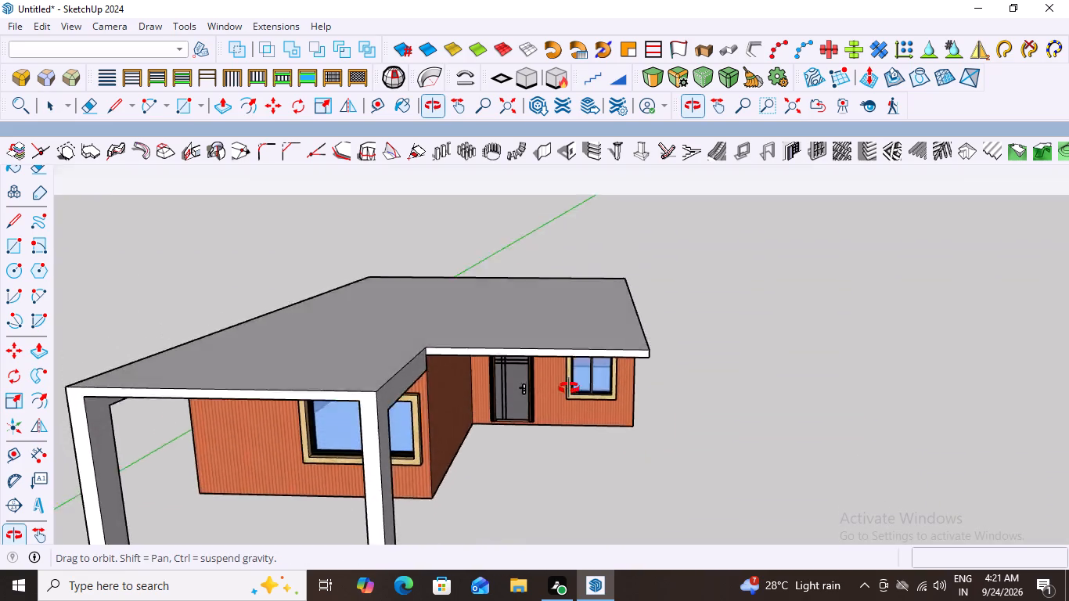
{"action": "middle_click_drag", "start_coordinate": [569, 388], "coordinate": [594, 413]}
{"action": "scroll", "coordinate": [716, 311], "scroll_direction": "down", "scroll_amount": 2}
{"action": "scroll", "coordinate": [610, 362], "scroll_direction": "down", "scroll_amount": 2}
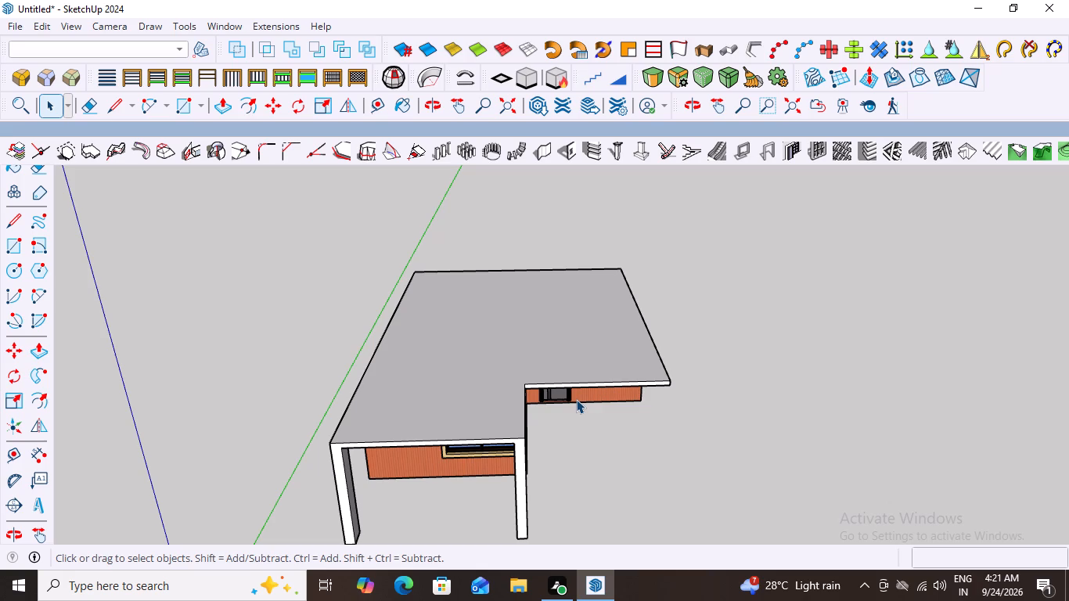
Examine the door-side roof extension and front overhang from below, the front, the side and above.
{"action": "middle_click_drag", "start_coordinate": [667, 389], "coordinate": [667, 242]}
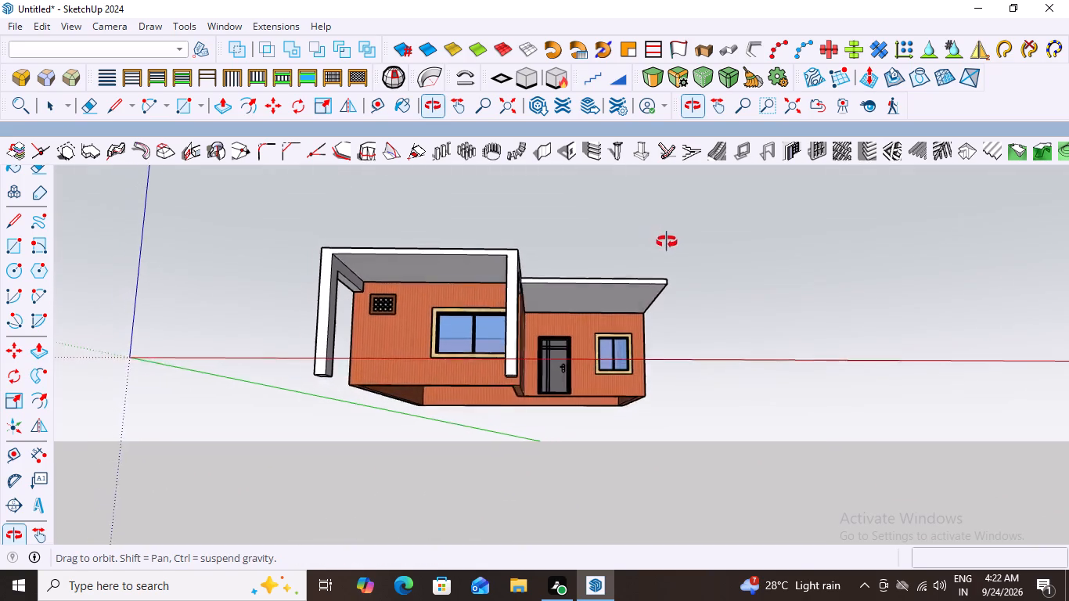
{"action": "middle_click_drag", "start_coordinate": [667, 242], "coordinate": [678, 274]}
{"action": "scroll", "coordinate": [674, 319], "scroll_direction": "up", "scroll_amount": 3}
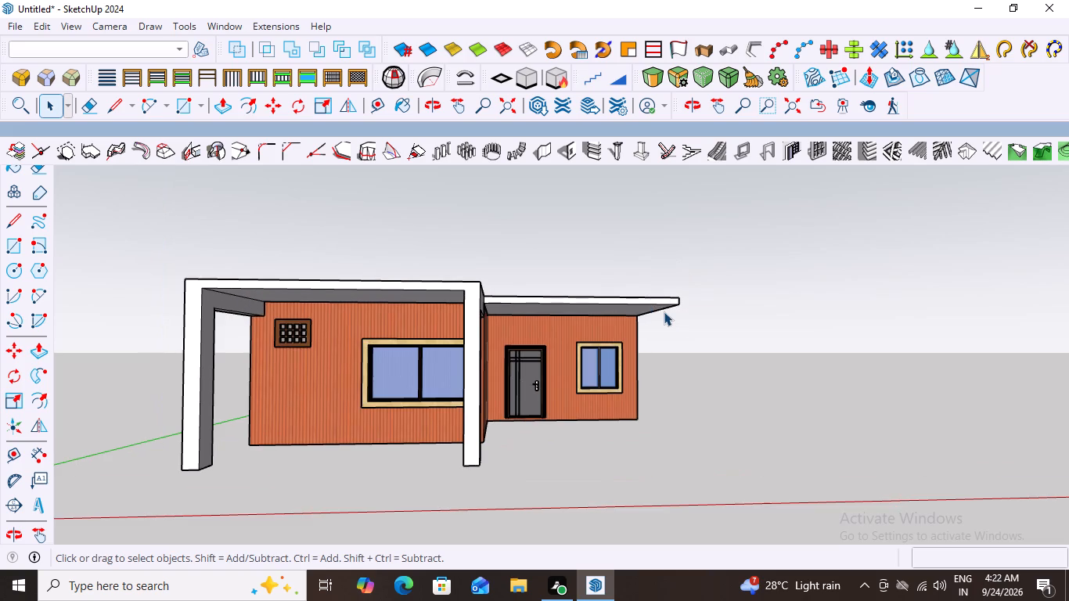
{"action": "middle_click_drag", "start_coordinate": [607, 315], "coordinate": [492, 293]}
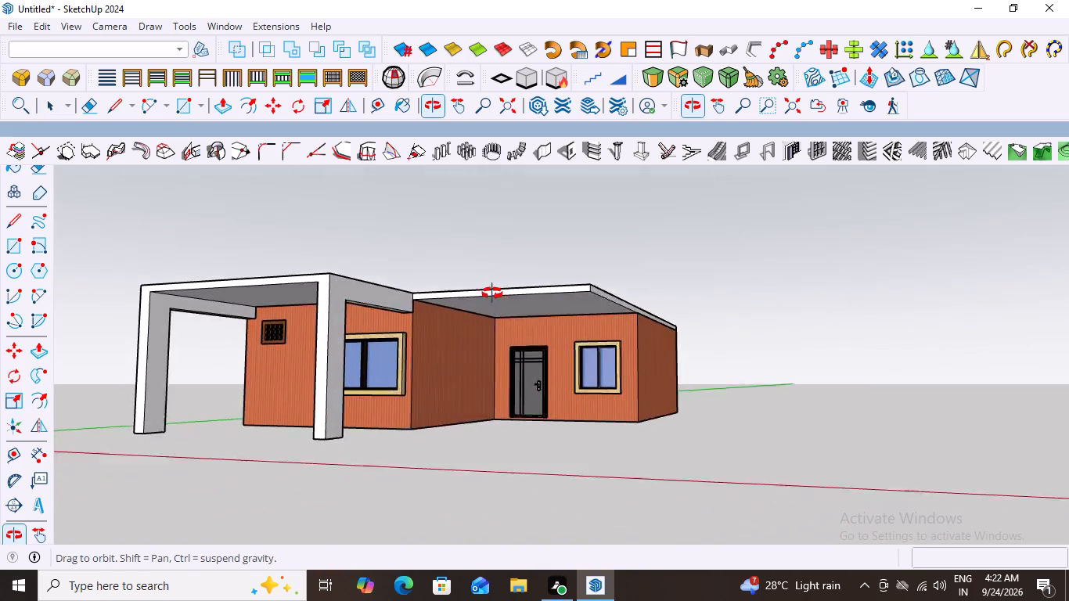
{"action": "middle_click_drag", "start_coordinate": [492, 293], "coordinate": [340, 315]}
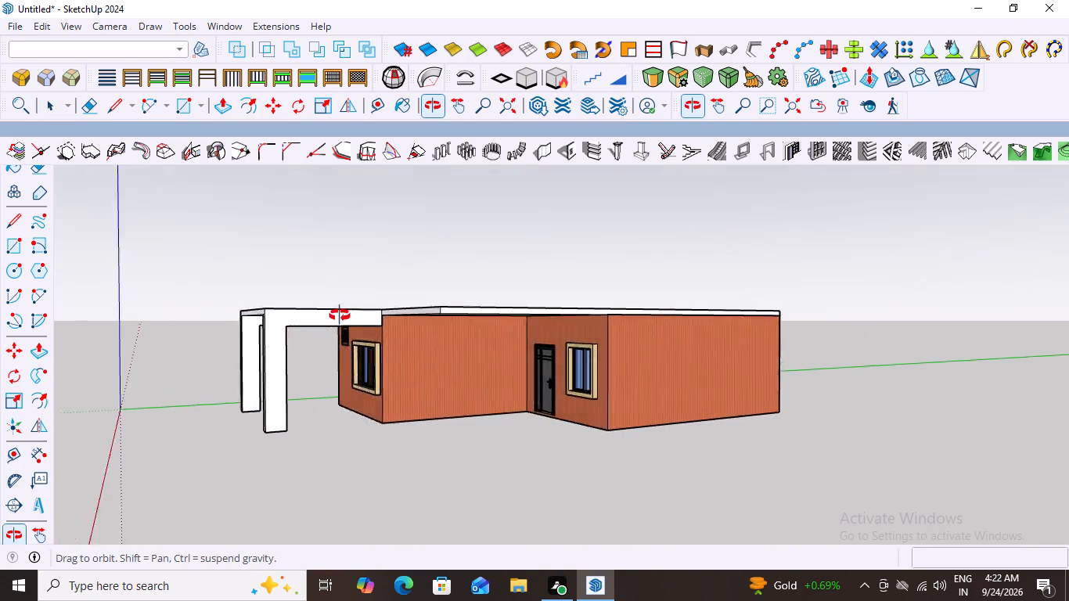
{"action": "middle_click_drag", "start_coordinate": [340, 315], "coordinate": [469, 243]}
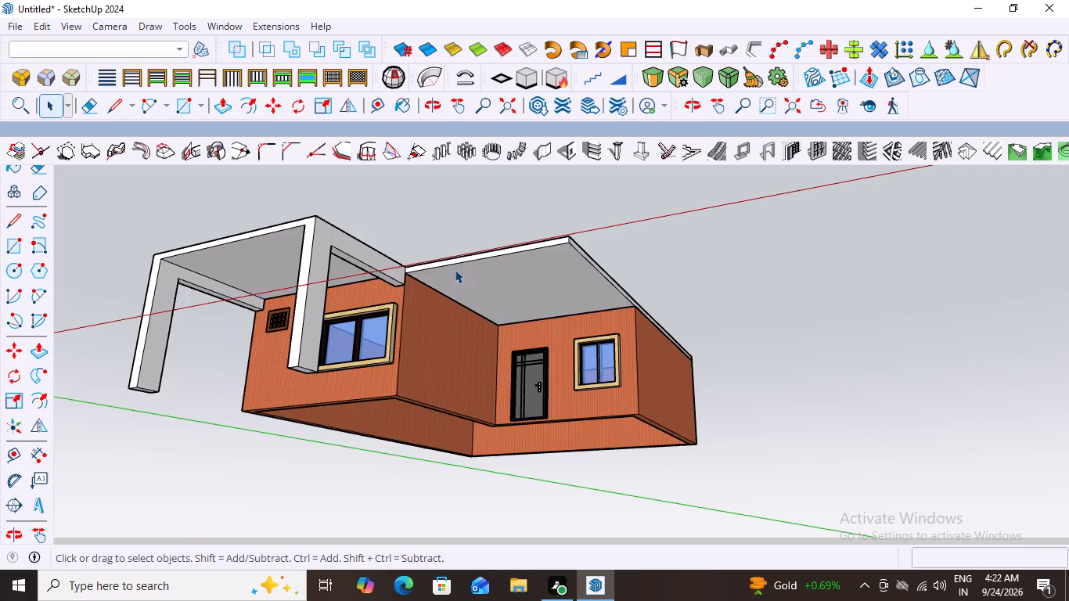
{"action": "middle_click_drag", "start_coordinate": [455, 275], "coordinate": [541, 398]}
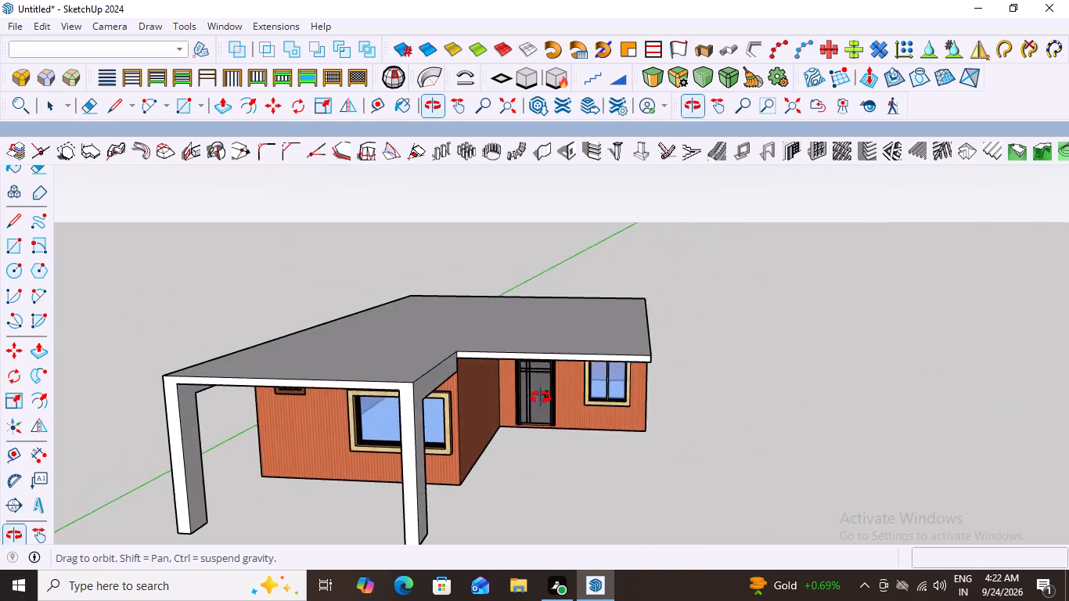
{"action": "middle_click_drag", "start_coordinate": [541, 398], "coordinate": [559, 398]}
{"action": "scroll", "coordinate": [672, 385], "scroll_direction": "up", "scroll_amount": 2}
{"action": "middle_click_drag", "start_coordinate": [632, 361], "coordinate": [641, 324]}
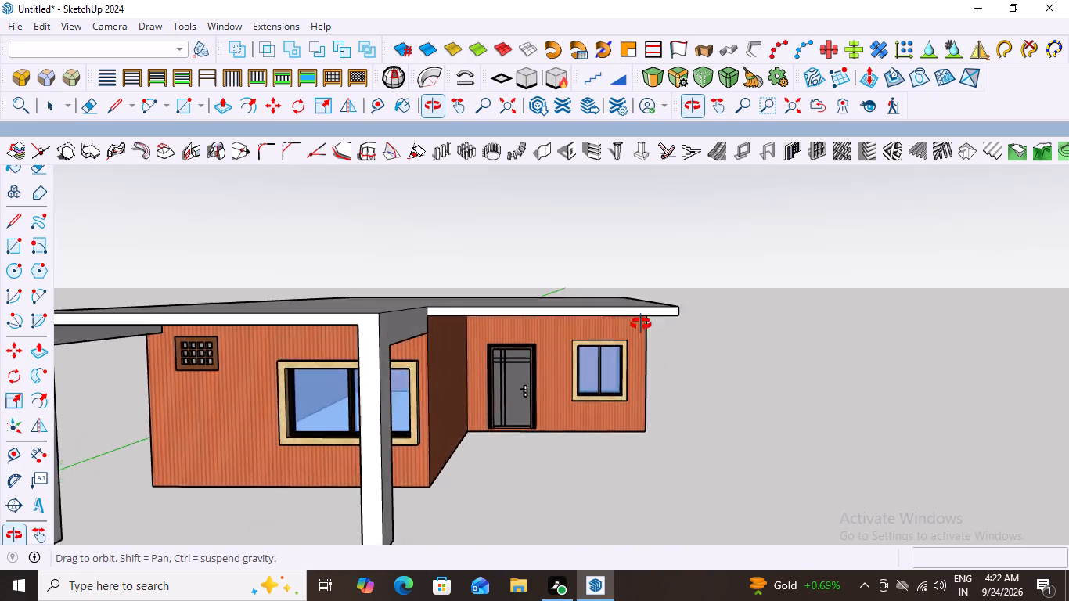
{"action": "middle_click_drag", "start_coordinate": [641, 324], "coordinate": [644, 235]}
{"action": "middle_click_drag", "start_coordinate": [625, 259], "coordinate": [591, 330]}
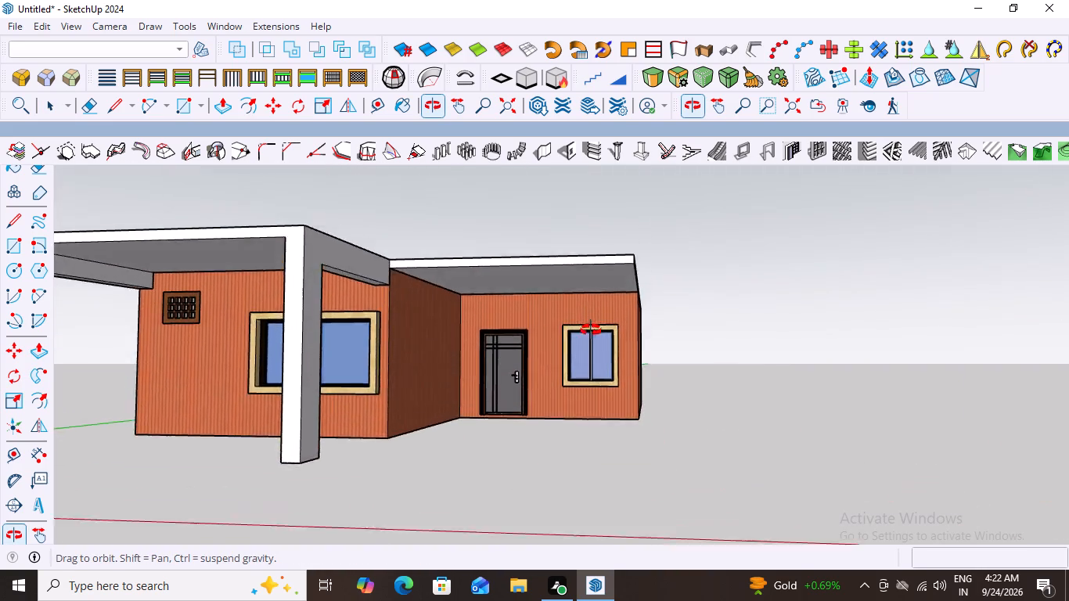
{"action": "middle_click_drag", "start_coordinate": [591, 330], "coordinate": [599, 341]}
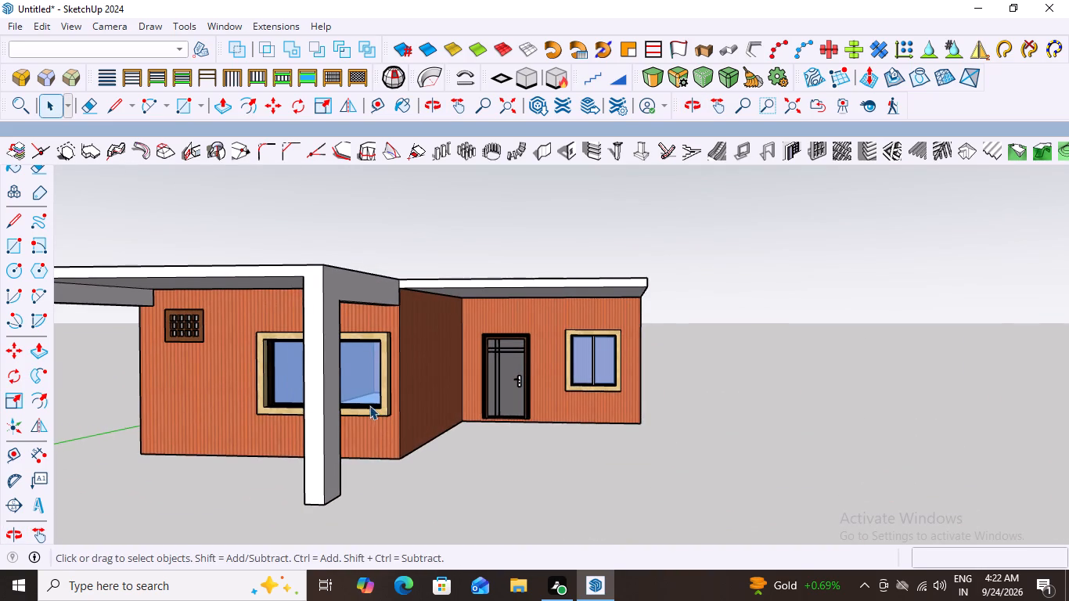
{"action": "middle_click_drag", "start_coordinate": [416, 390], "coordinate": [534, 300]}
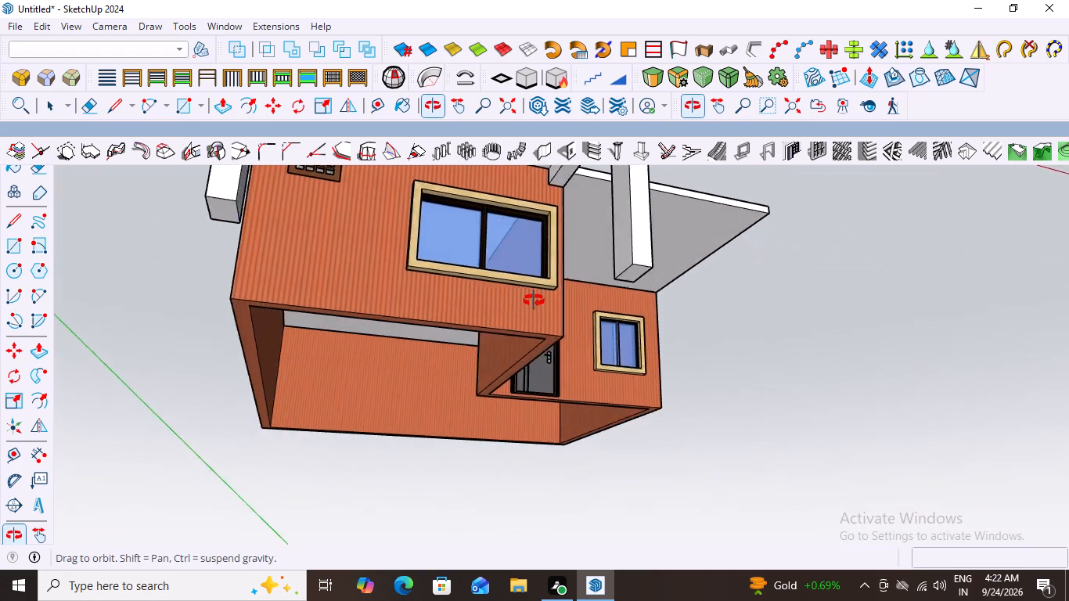
{"action": "middle_click_drag", "start_coordinate": [534, 300], "coordinate": [472, 436]}
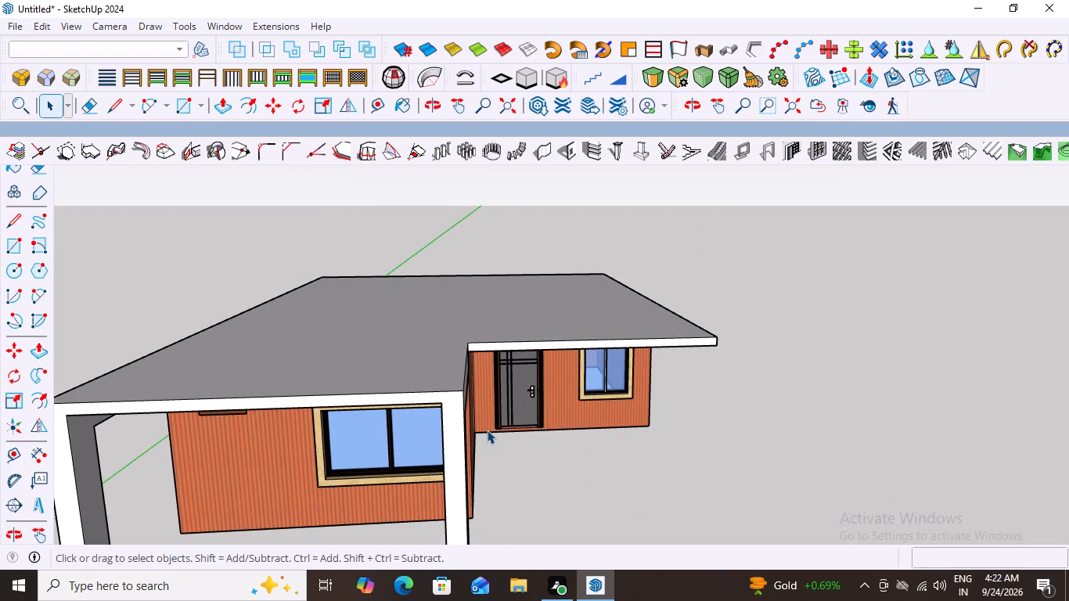
{"action": "scroll", "coordinate": [487, 430], "scroll_direction": "down", "scroll_amount": 4}
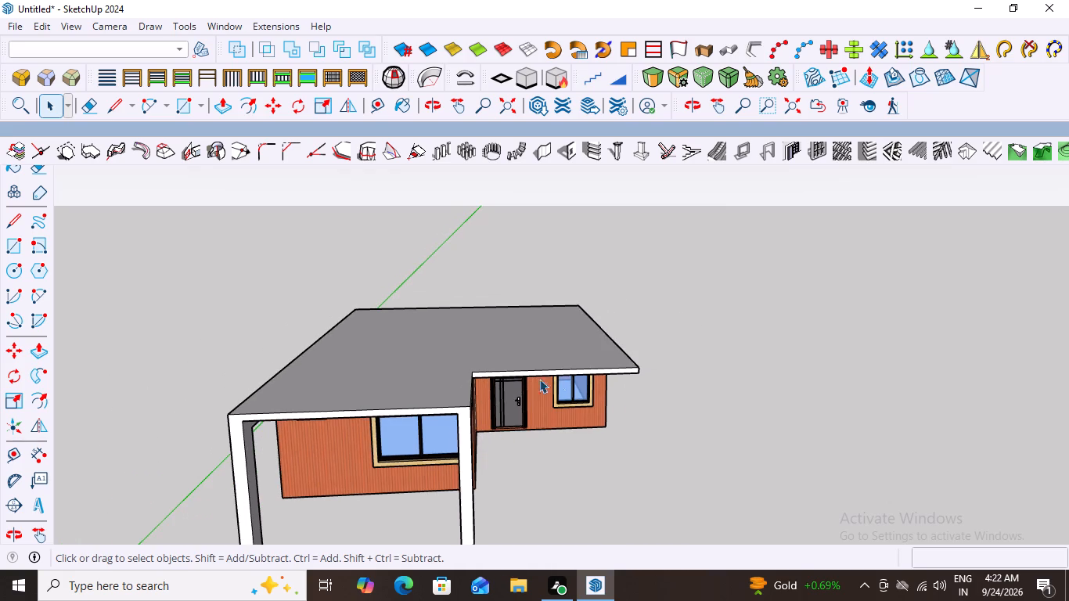
{"action": "scroll", "coordinate": [605, 362], "scroll_direction": "down", "scroll_amount": 7}
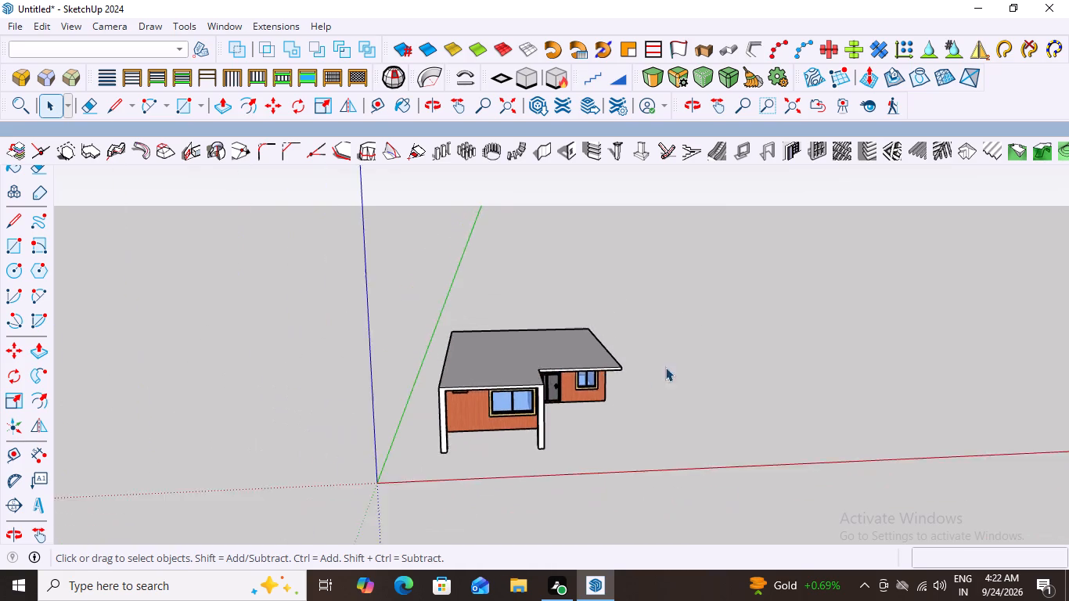
Inside the roof group, extend the slab's long side edge face outward beyond the side wall next to the small window using Push/Pull.
{"action": "middle_click_drag", "start_coordinate": [665, 367], "coordinate": [367, 396]}
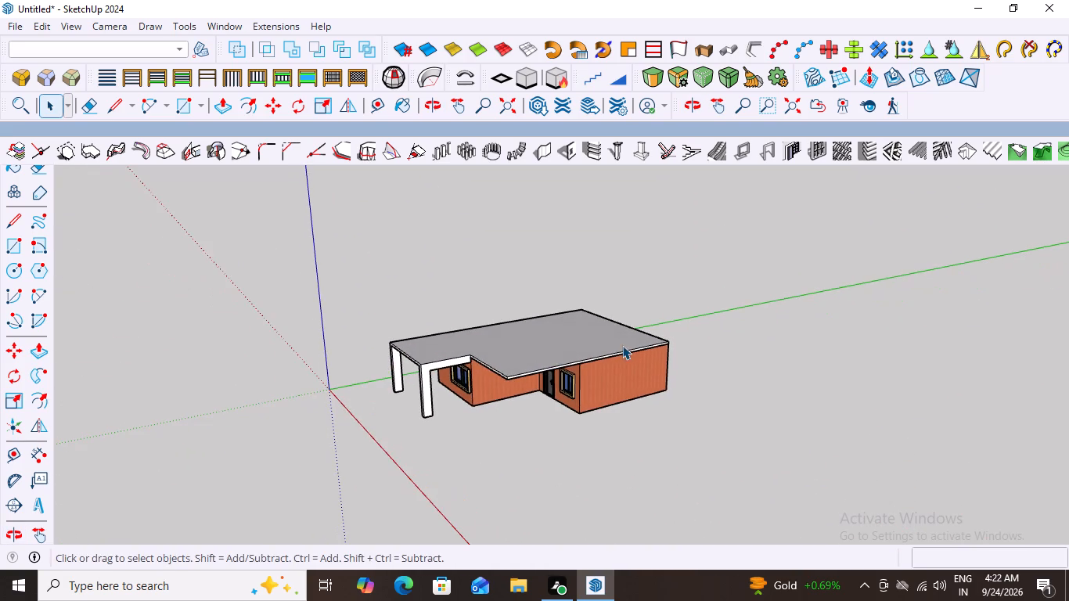
{"action": "scroll", "coordinate": [624, 345], "scroll_direction": "up", "scroll_amount": 4}
{"action": "middle_click_drag", "start_coordinate": [564, 383], "coordinate": [487, 390]}
{"action": "scroll", "coordinate": [484, 390], "scroll_direction": "up", "scroll_amount": 2}
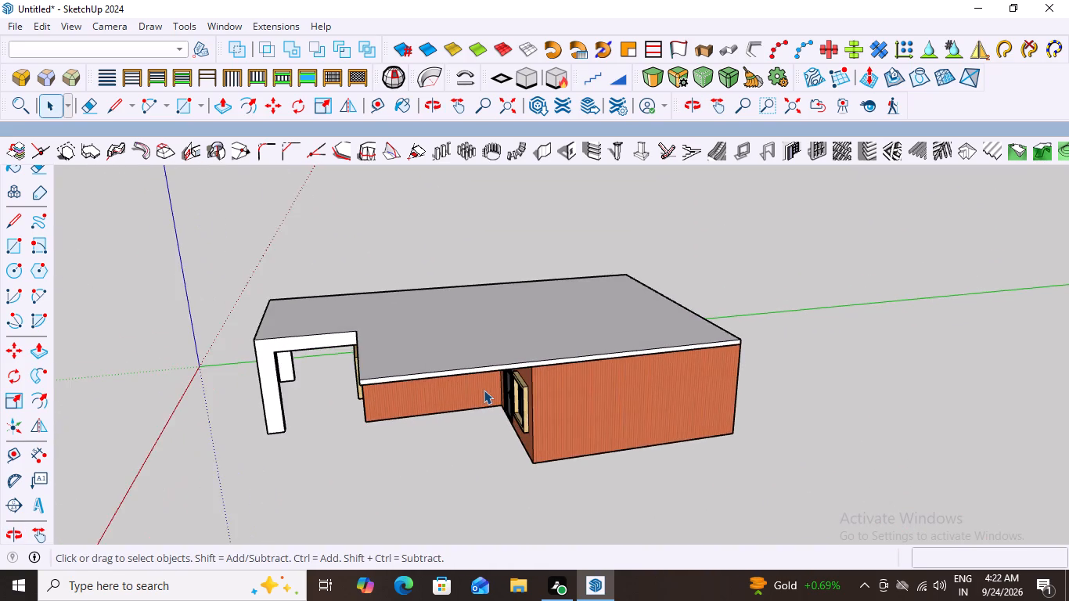
{"action": "scroll", "coordinate": [484, 390], "scroll_direction": "up", "scroll_amount": 1}
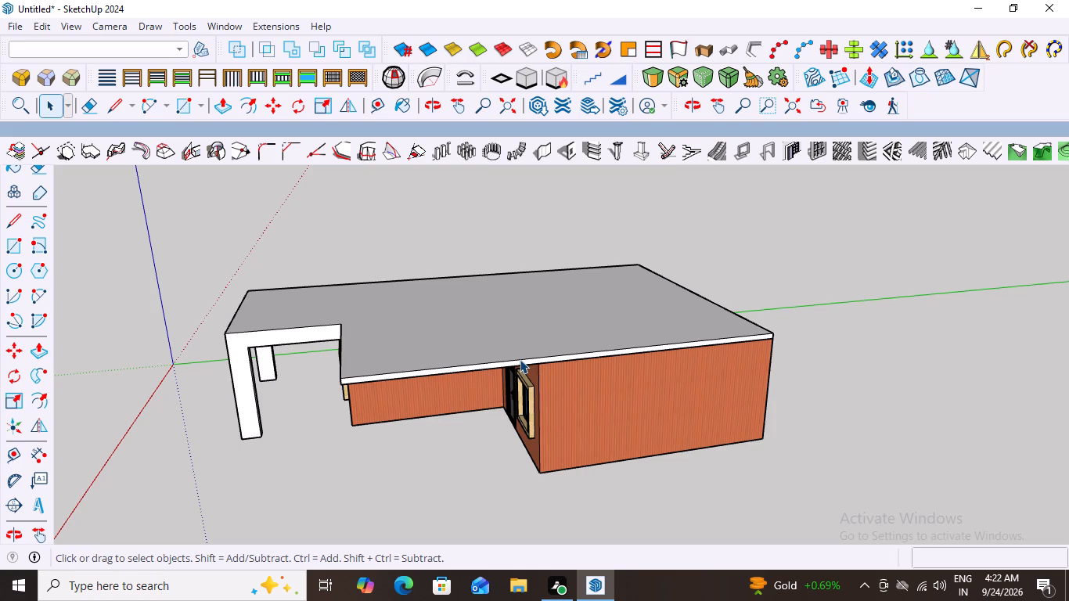
{"action": "left_click", "coordinate": [516, 362]}
{"action": "double_click", "coordinate": [516, 362]}
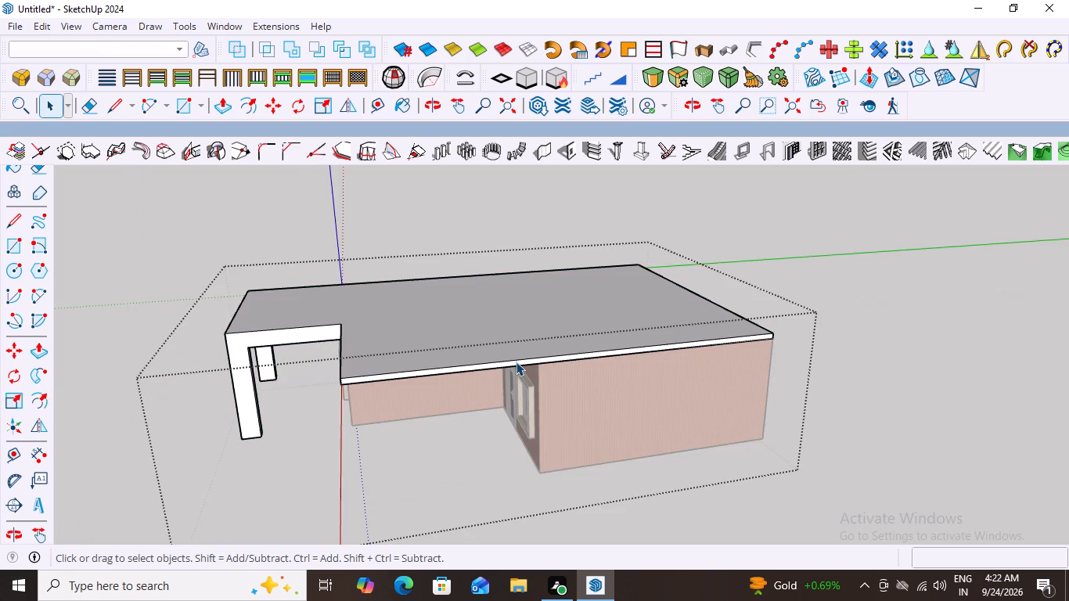
{"action": "left_click", "coordinate": [516, 362]}
{"action": "double_click", "coordinate": [516, 362]}
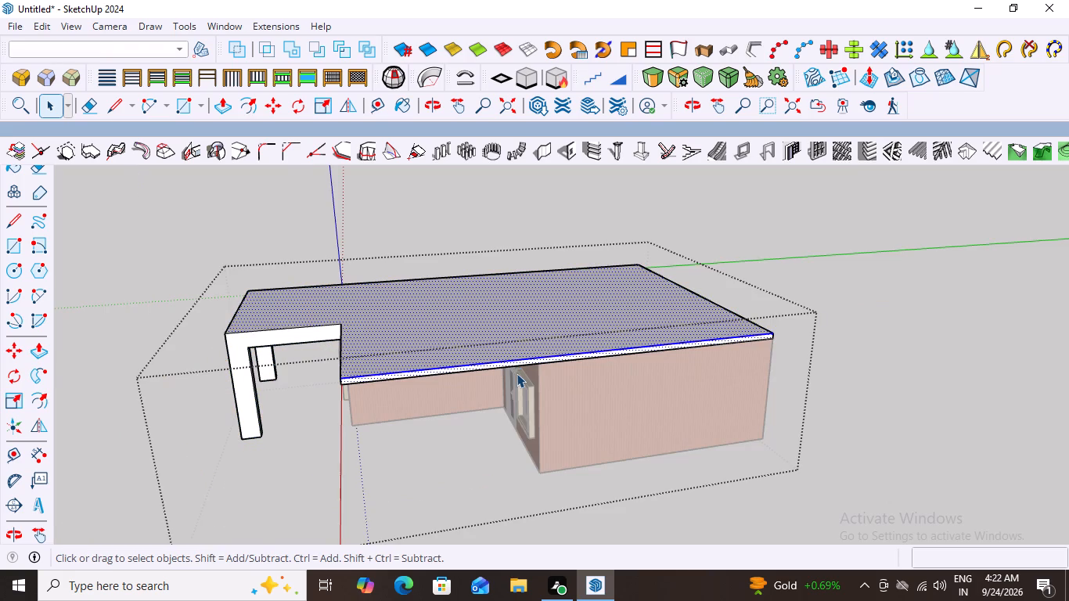
{"action": "scroll", "coordinate": [517, 373], "scroll_direction": "up", "scroll_amount": 6}
{"action": "left_click", "coordinate": [509, 350]}
{"action": "left_click", "coordinate": [509, 350]}
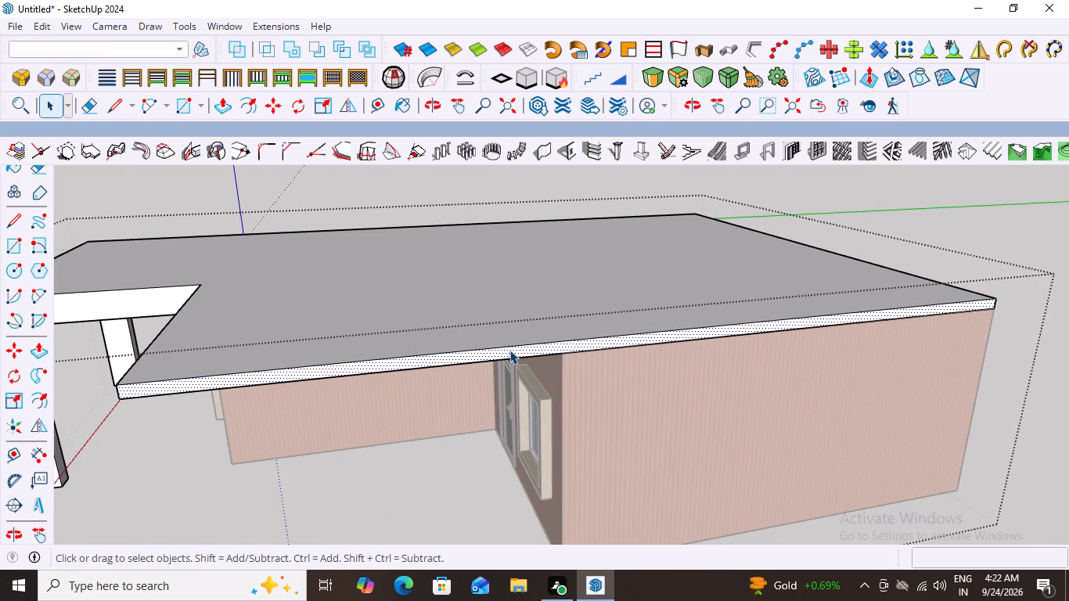
{"action": "key", "text": "p"}
{"action": "left_click", "coordinate": [514, 344]}
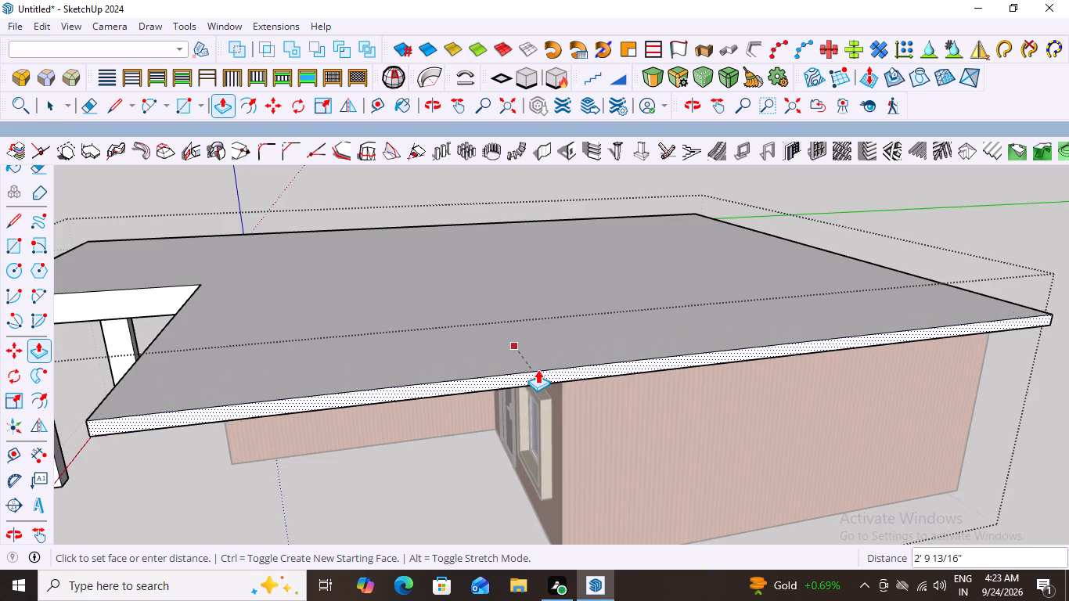
{"action": "scroll", "coordinate": [538, 369], "scroll_direction": "down", "scroll_amount": 8}
{"action": "middle_click_drag", "start_coordinate": [585, 405], "coordinate": [708, 404]}
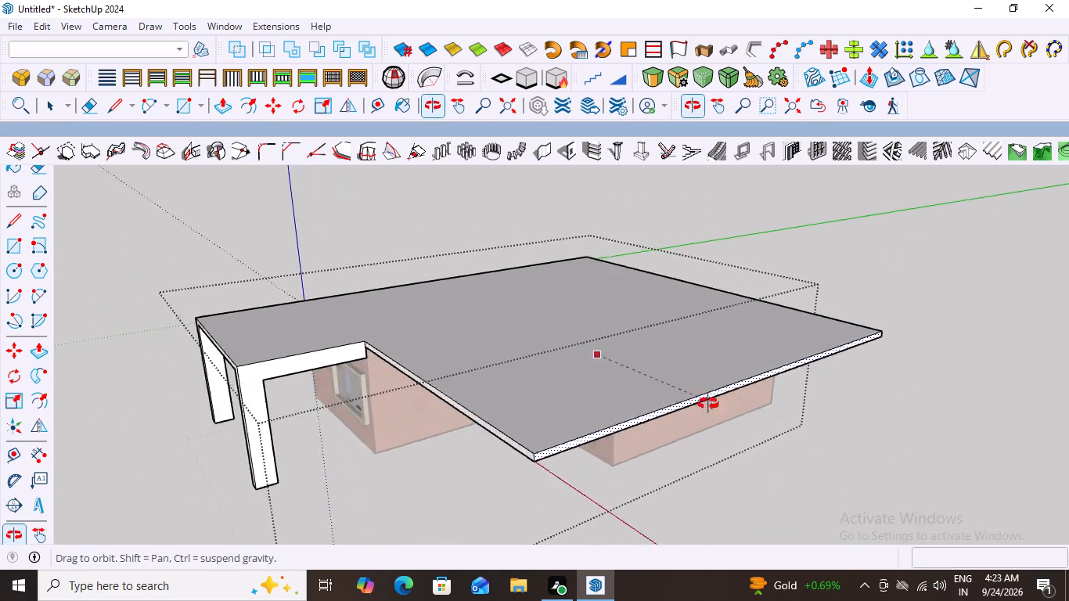
{"action": "middle_click_drag", "start_coordinate": [708, 404], "coordinate": [898, 315]}
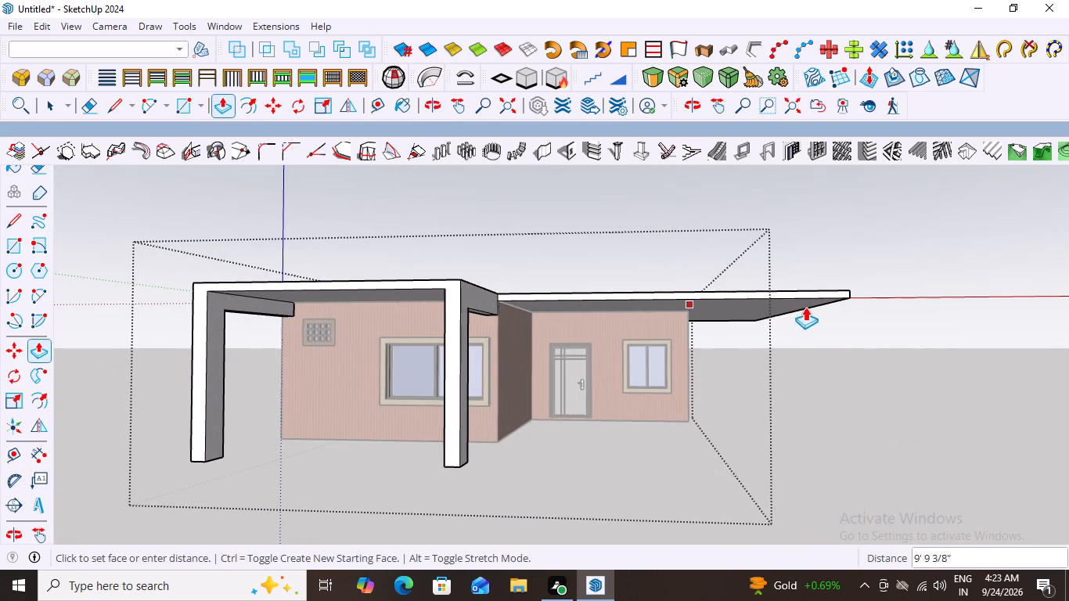
{"action": "middle_click_drag", "start_coordinate": [824, 322], "coordinate": [827, 316]}
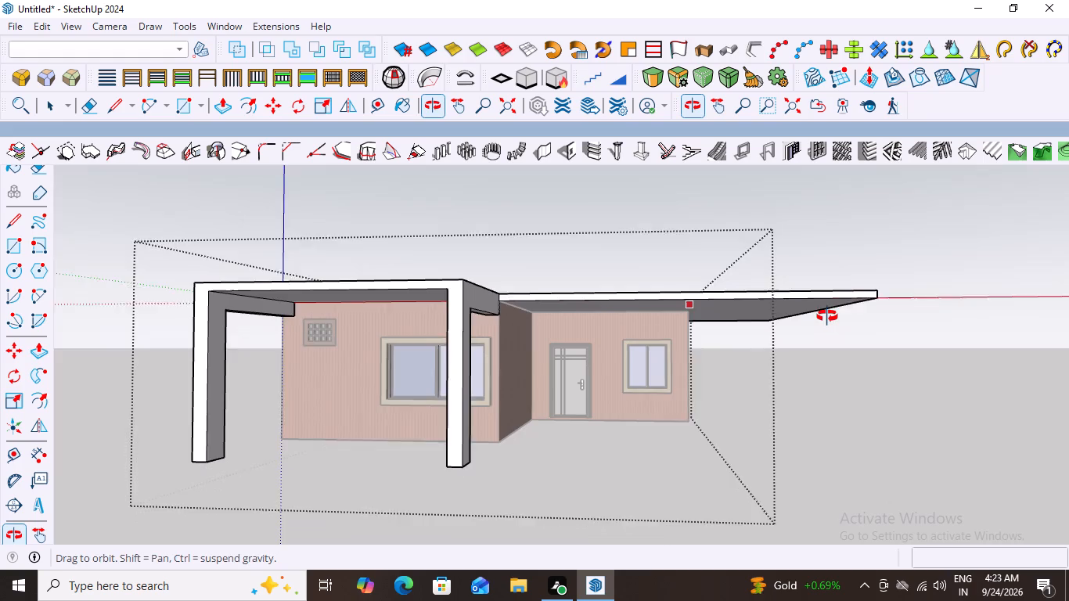
{"action": "middle_click_drag", "start_coordinate": [827, 316], "coordinate": [829, 312]}
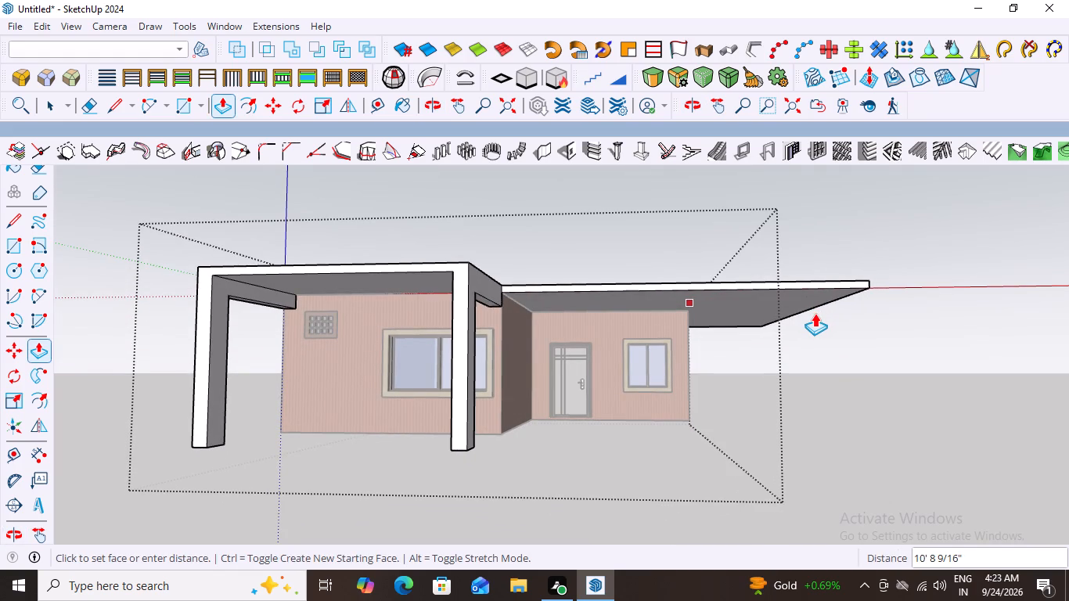
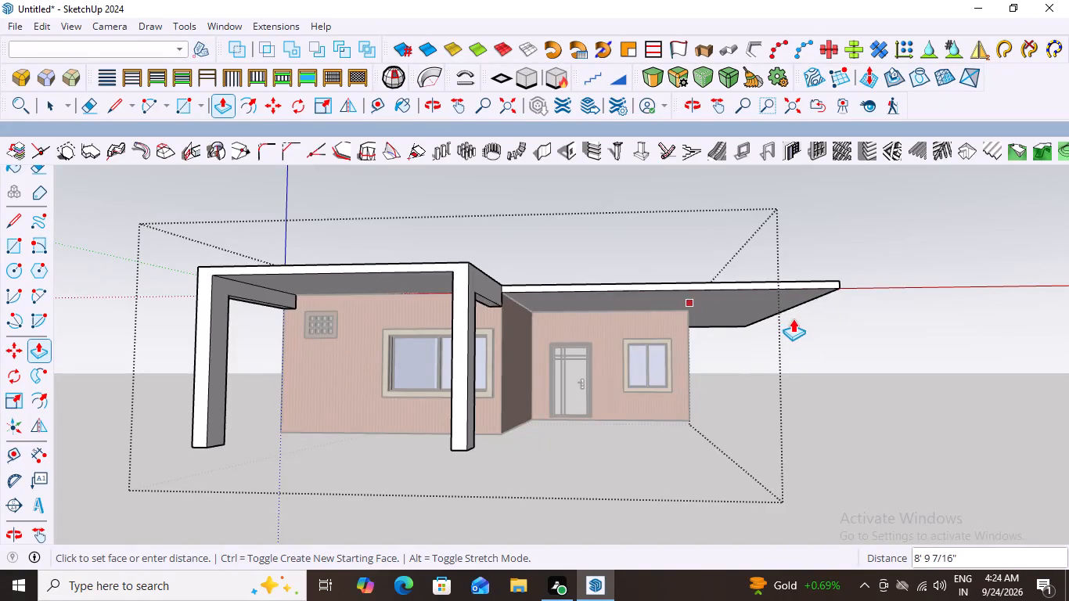
Continue the Push/Pull of the roof slab's side edge face outward past the side wall near the small window.
{"action": "middle_click_drag", "start_coordinate": [794, 318], "coordinate": [797, 362]}
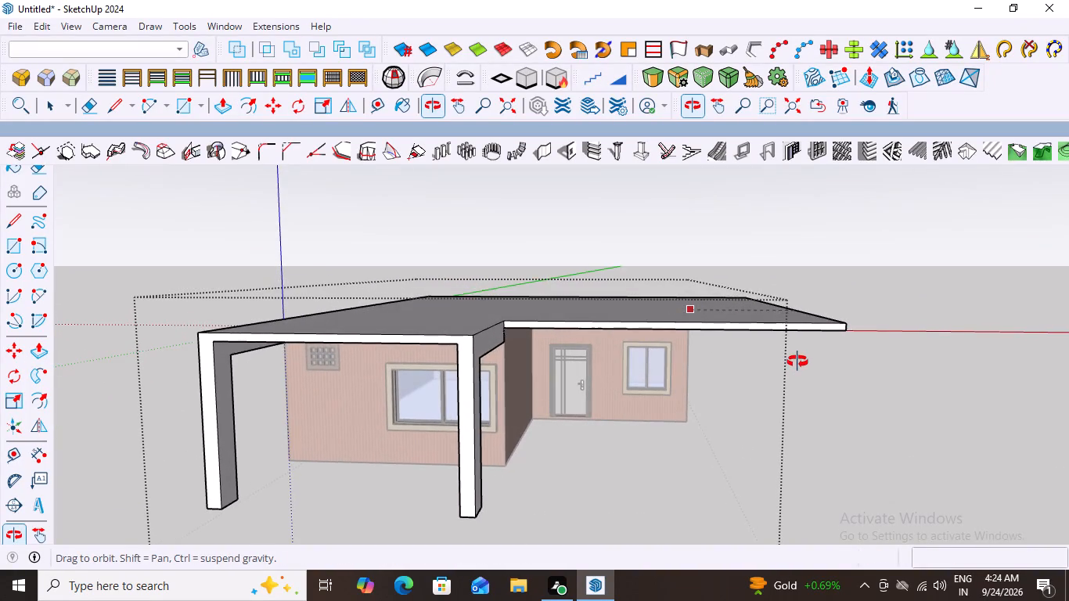
{"action": "middle_click_drag", "start_coordinate": [797, 362], "coordinate": [795, 331]}
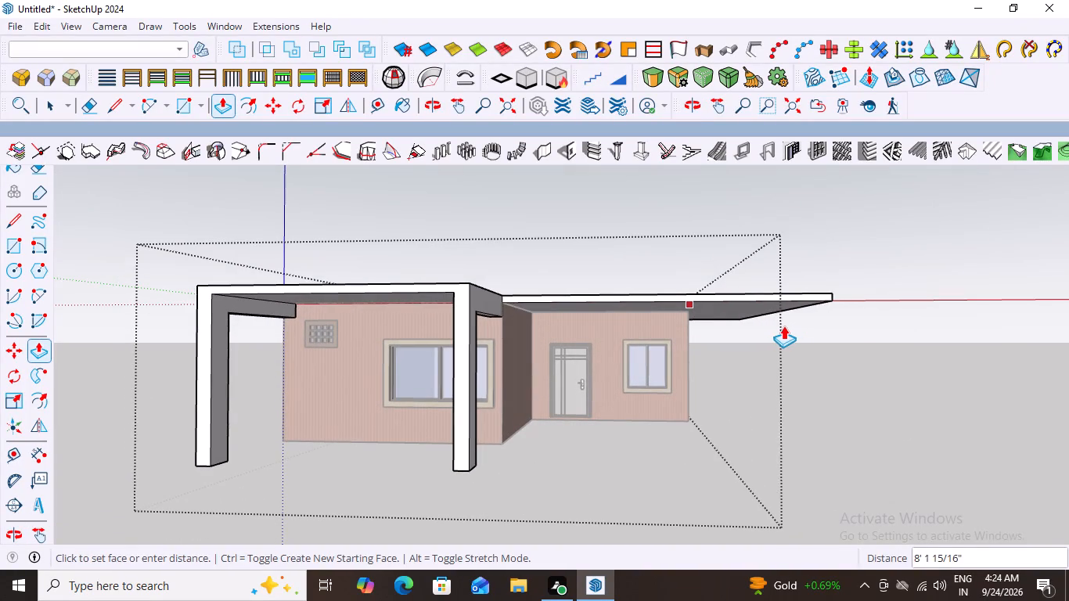
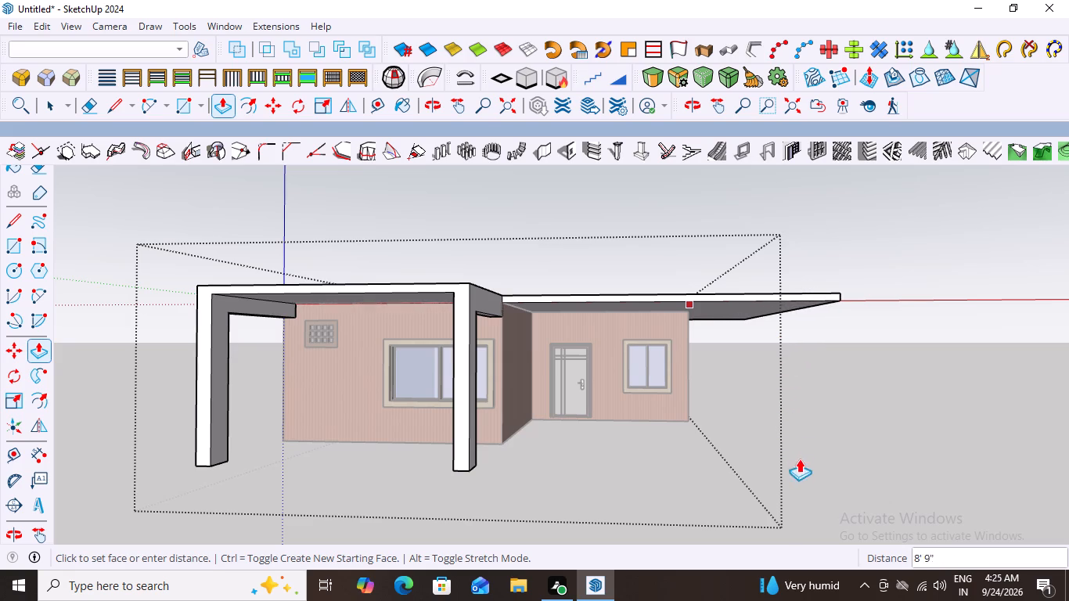
Finish the Push/Pull of the roof slab's side edge face about 6' 1" outward and exit the roof group.
{"action": "scroll", "coordinate": [786, 375], "scroll_direction": "down", "scroll_amount": 3}
{"action": "middle_click_drag", "start_coordinate": [758, 349], "coordinate": [776, 369]}
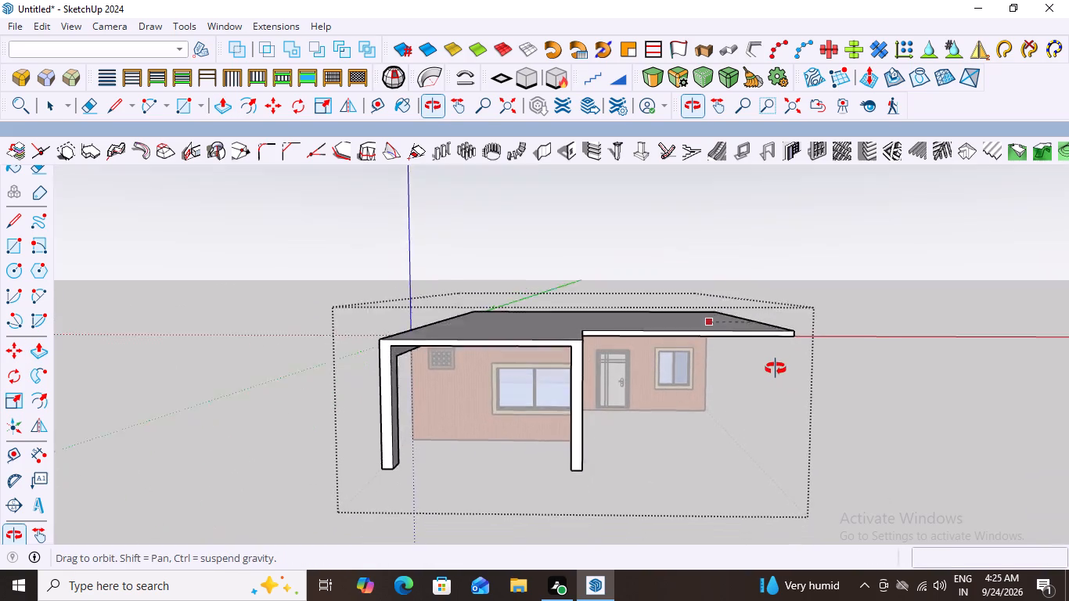
{"action": "middle_click_drag", "start_coordinate": [776, 369], "coordinate": [781, 362]}
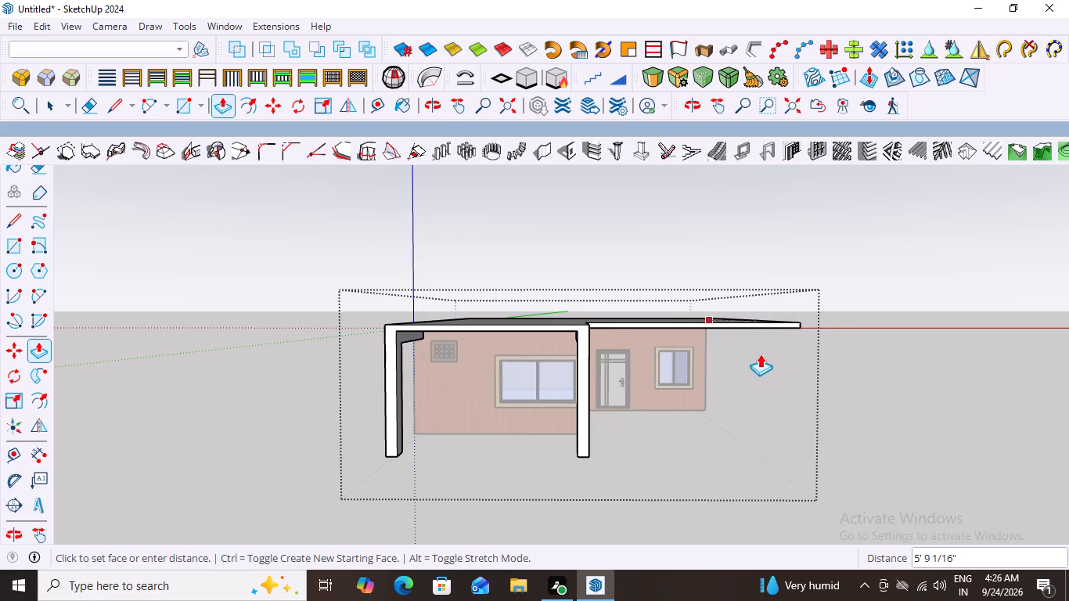
{"action": "middle_click_drag", "start_coordinate": [760, 354], "coordinate": [752, 332]}
{"action": "left_click", "coordinate": [764, 330]}
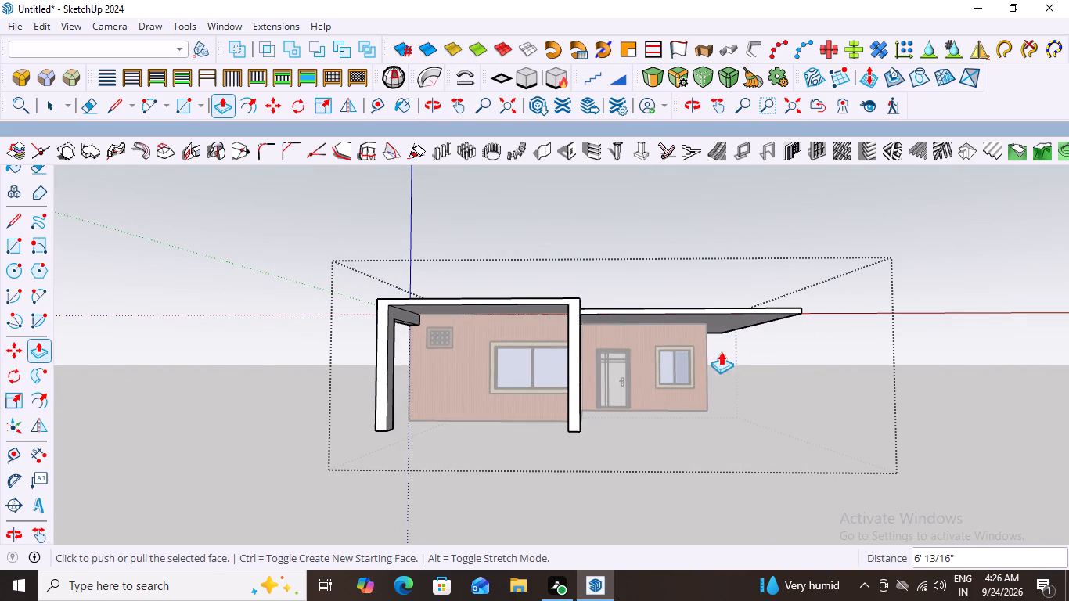
{"action": "key", "text": "space"}
{"action": "left_click", "coordinate": [981, 293]}
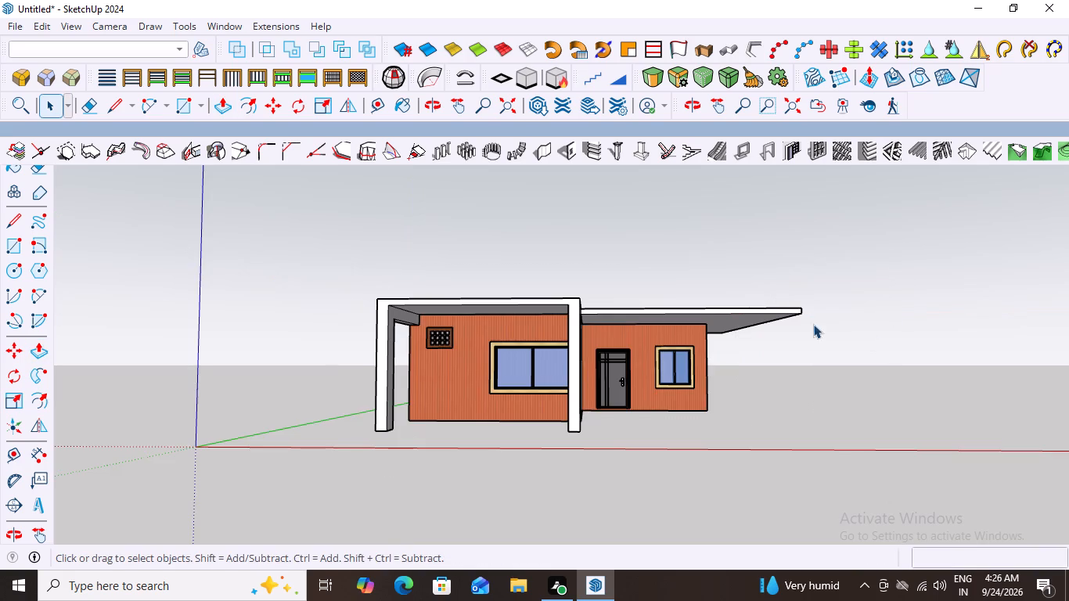
Examine the extended roof overhang beside the door and small window from the front, the side and above.
{"action": "middle_click_drag", "start_coordinate": [797, 336], "coordinate": [582, 254]}
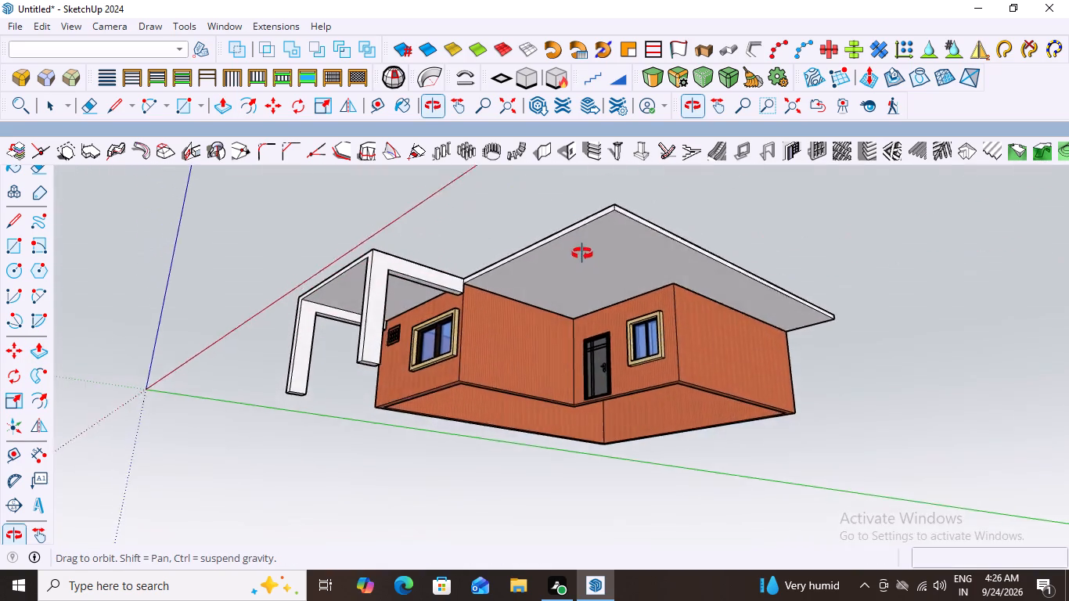
{"action": "middle_click_drag", "start_coordinate": [582, 254], "coordinate": [806, 338]}
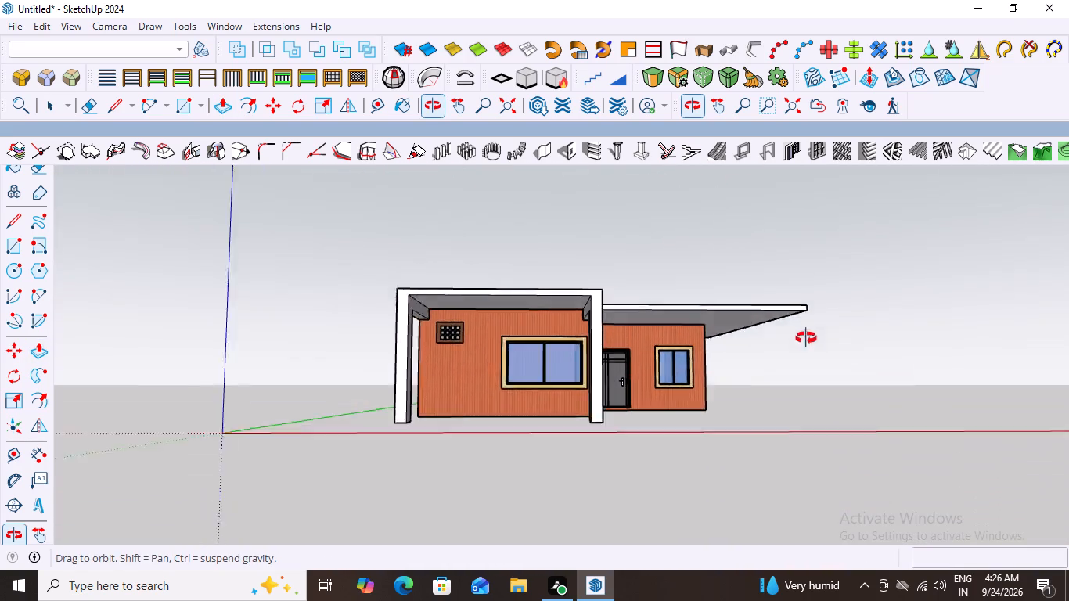
{"action": "middle_click_drag", "start_coordinate": [806, 338], "coordinate": [784, 372]}
{"action": "scroll", "coordinate": [749, 350], "scroll_direction": "up", "scroll_amount": 3}
{"action": "middle_click_drag", "start_coordinate": [725, 346], "coordinate": [720, 300]}
{"action": "scroll", "coordinate": [732, 305], "scroll_direction": "up", "scroll_amount": 2}
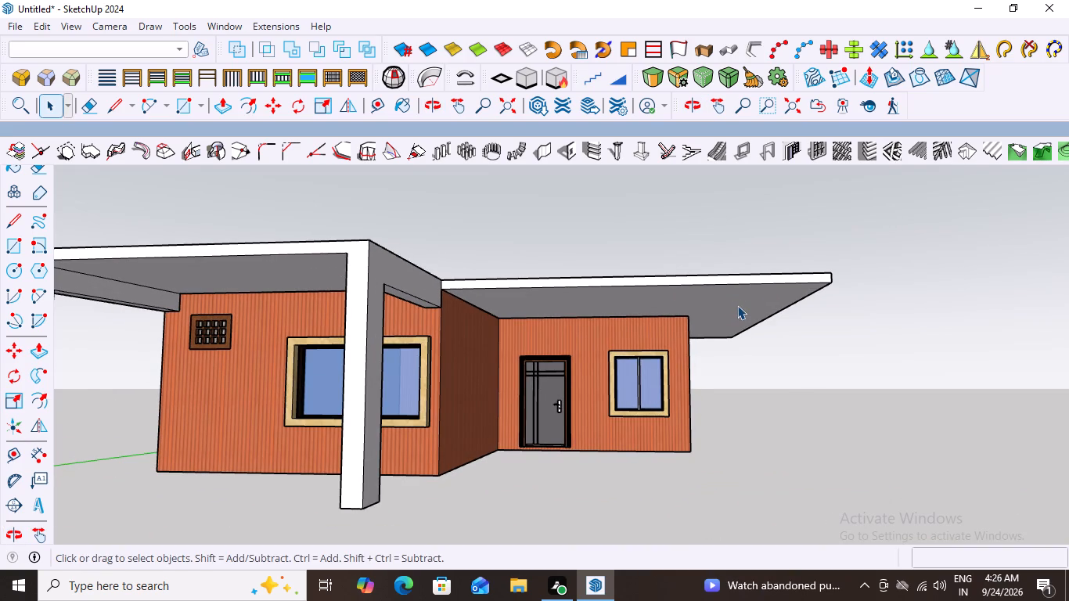
{"action": "middle_click_drag", "start_coordinate": [737, 305], "coordinate": [768, 404]}
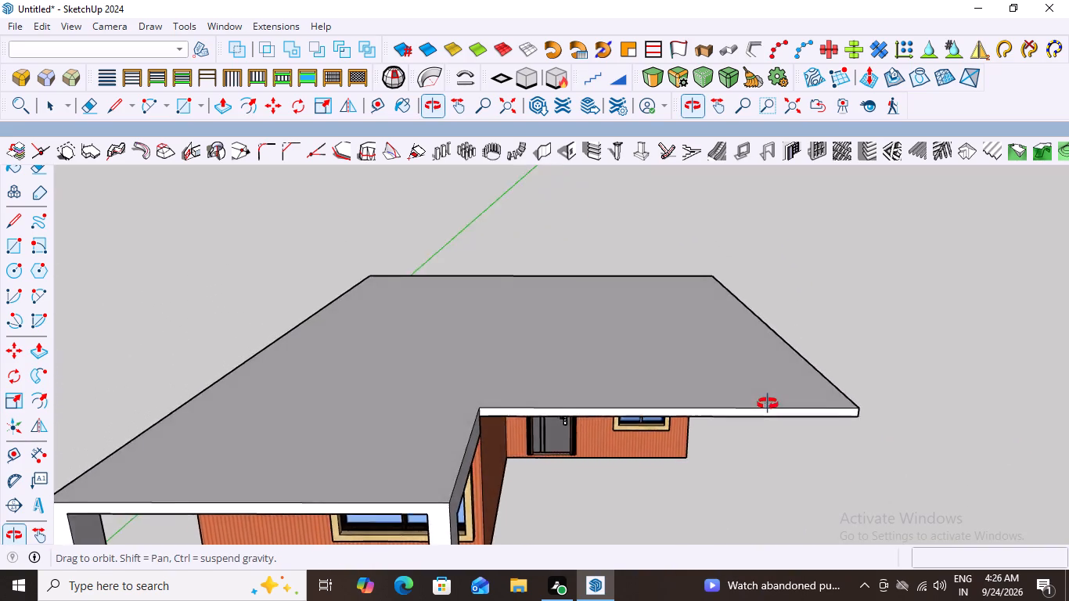
{"action": "middle_click_drag", "start_coordinate": [768, 404], "coordinate": [773, 426]}
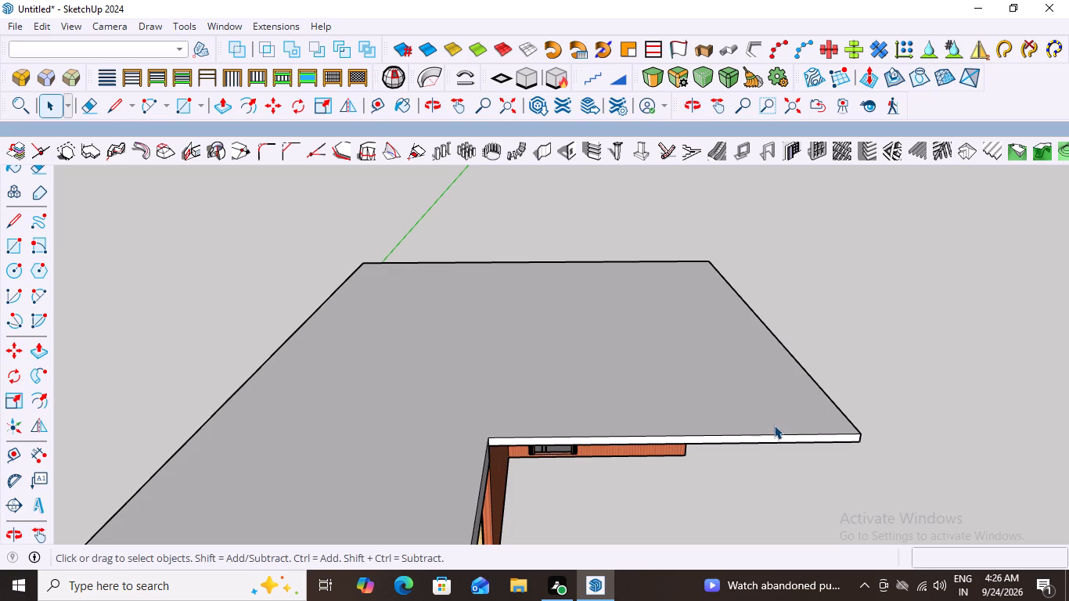
{"action": "scroll", "coordinate": [711, 412], "scroll_direction": "down", "scroll_amount": 3}
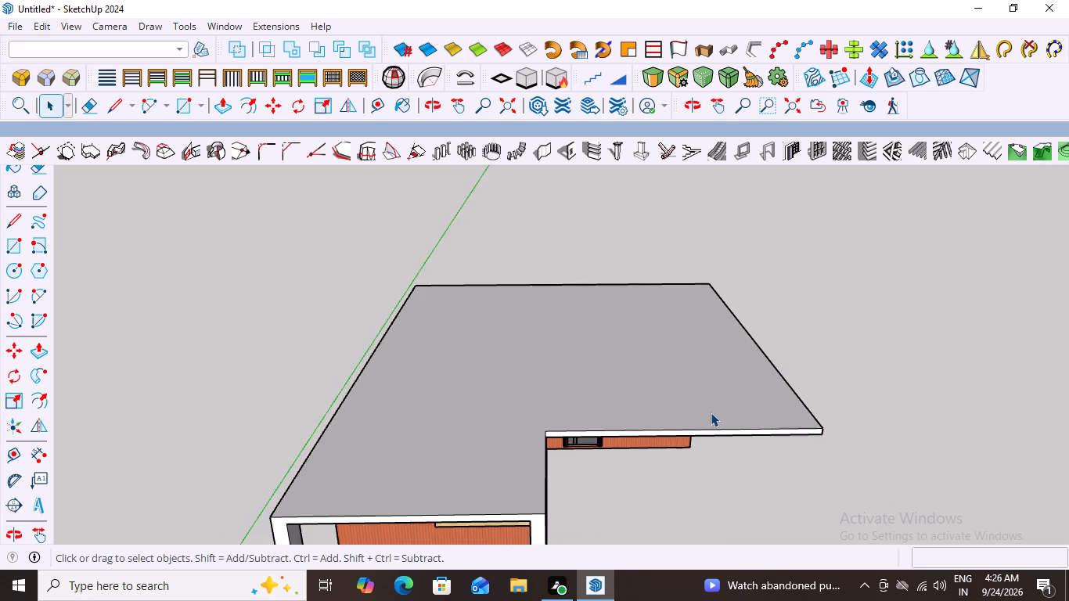
{"action": "scroll", "coordinate": [708, 412], "scroll_direction": "down", "scroll_amount": 4}
{"action": "middle_click_drag", "start_coordinate": [710, 462], "coordinate": [707, 378]}
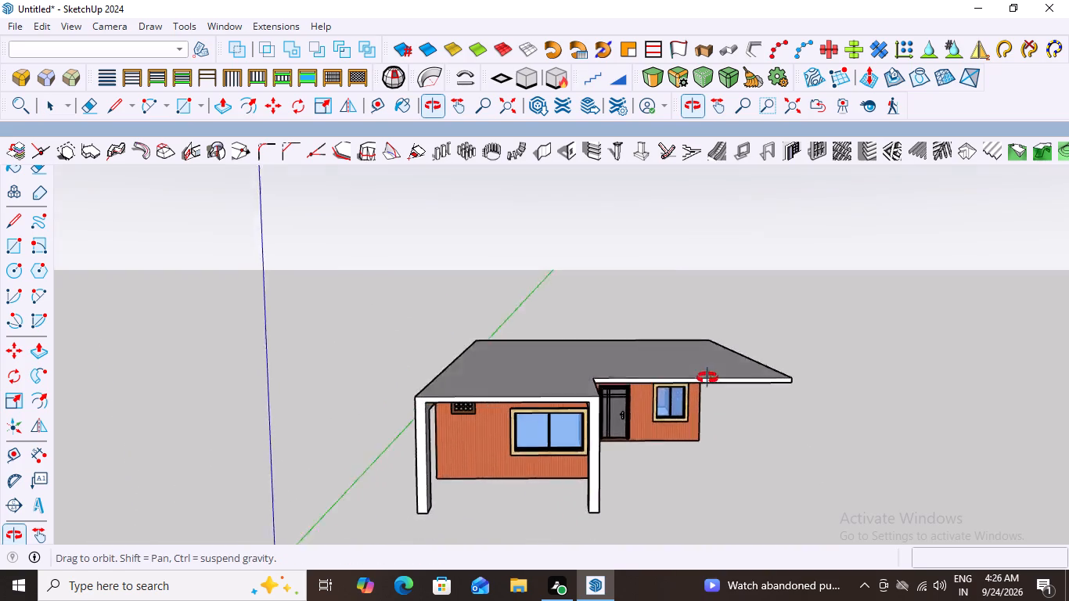
{"action": "middle_click_drag", "start_coordinate": [707, 378], "coordinate": [686, 333]}
{"action": "middle_click_drag", "start_coordinate": [679, 359], "coordinate": [688, 362]}
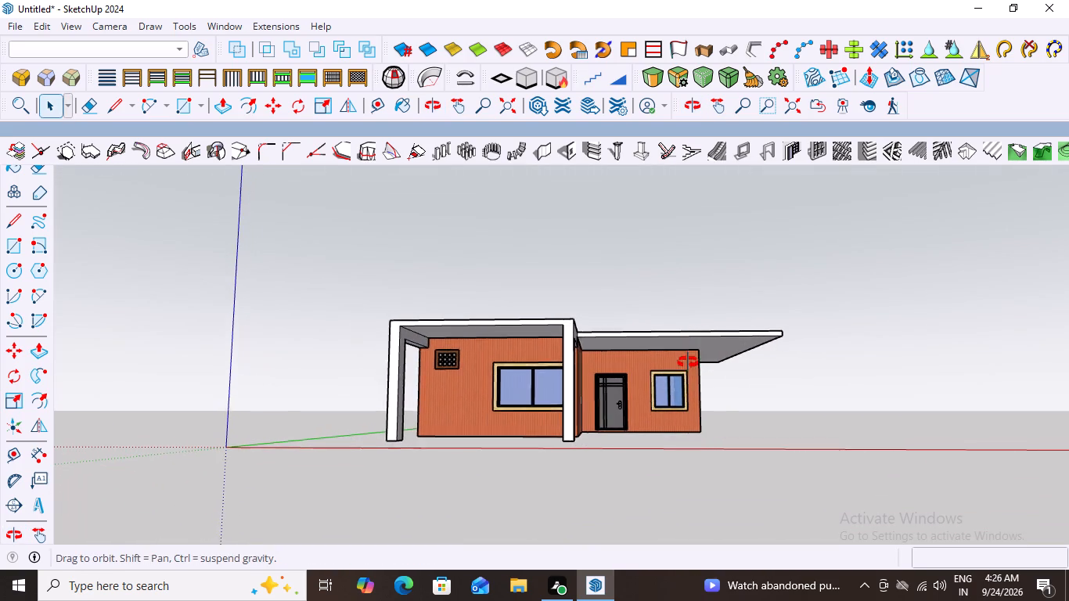
{"action": "middle_click_drag", "start_coordinate": [688, 362], "coordinate": [701, 357]}
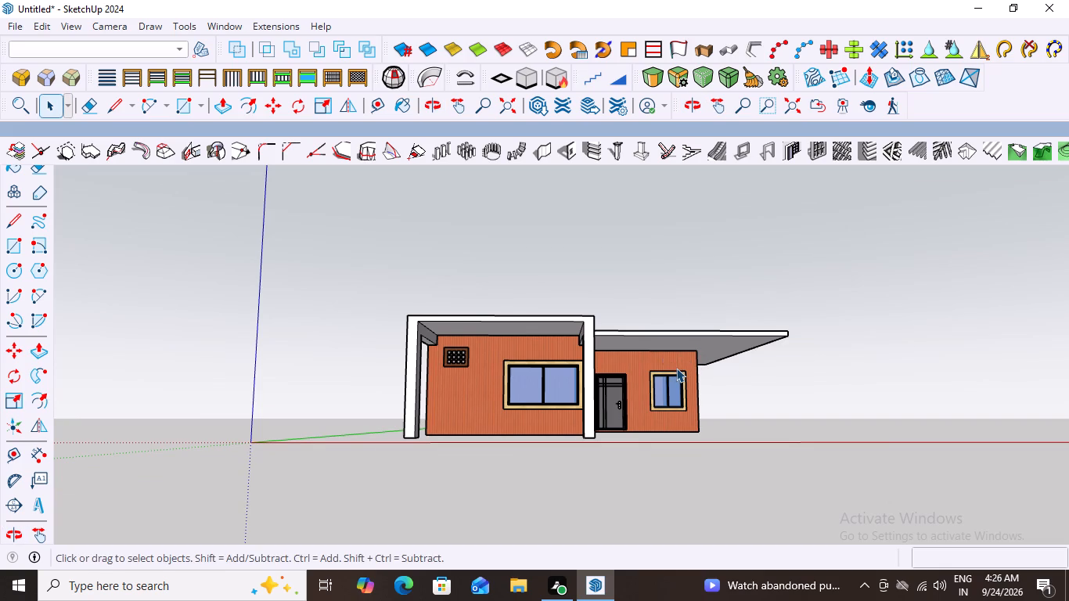
{"action": "middle_click_drag", "start_coordinate": [617, 365], "coordinate": [650, 402]}
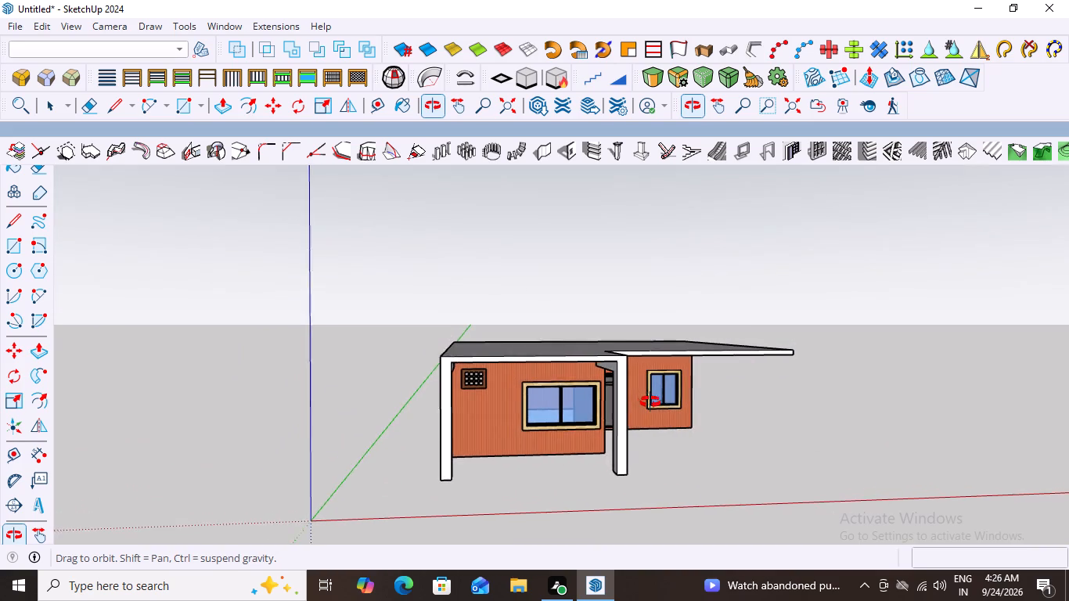
{"action": "middle_click_drag", "start_coordinate": [650, 402], "coordinate": [655, 405]}
{"action": "scroll", "coordinate": [727, 388], "scroll_direction": "up", "scroll_amount": 1}
{"action": "middle_click_drag", "start_coordinate": [703, 378], "coordinate": [686, 371]}
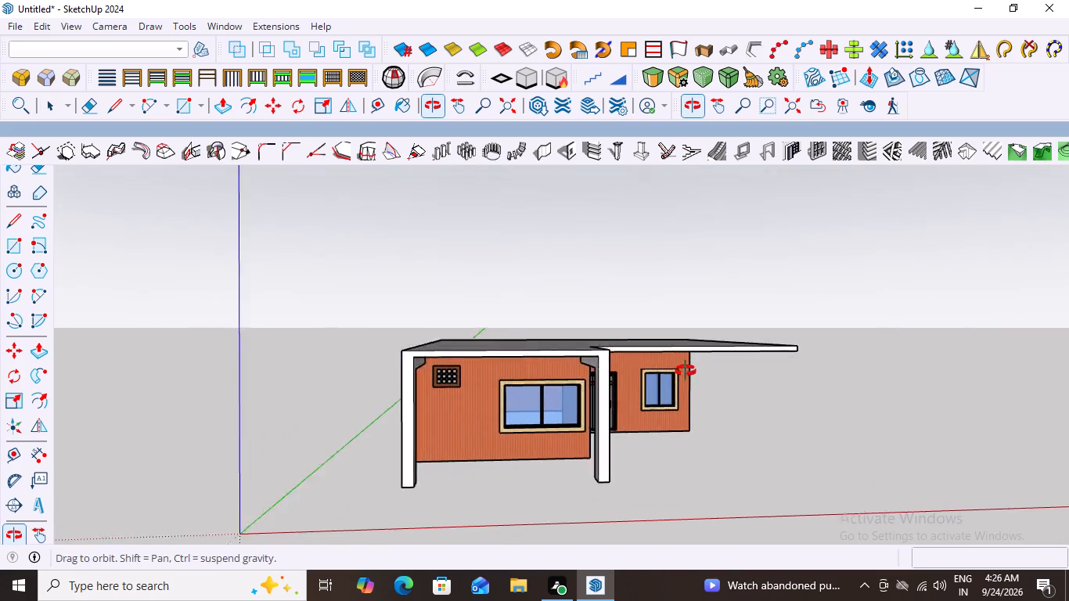
{"action": "middle_click_drag", "start_coordinate": [686, 371], "coordinate": [675, 379]}
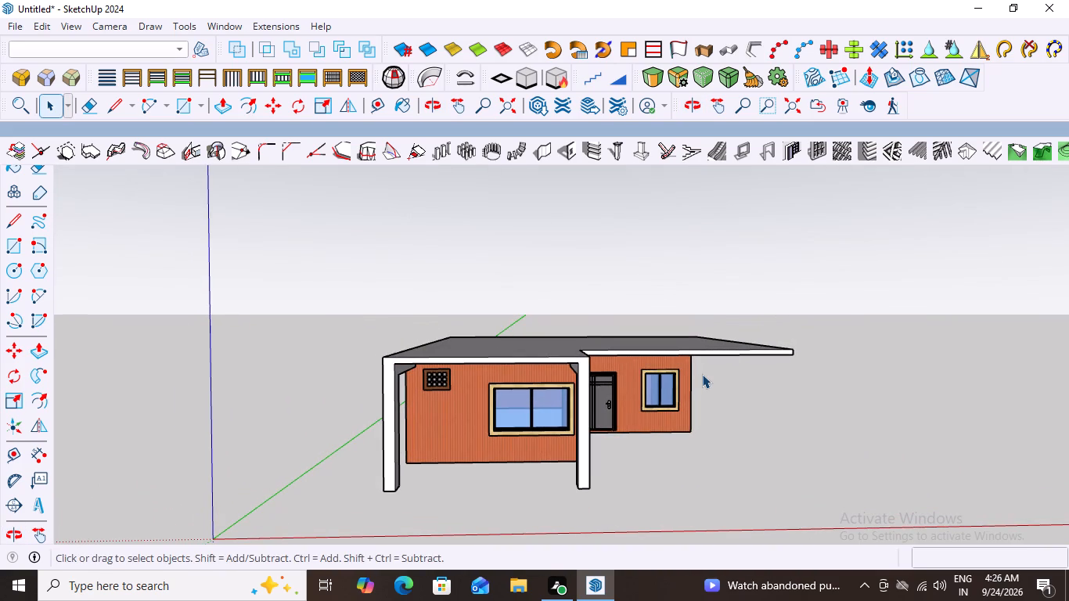
{"action": "middle_click_drag", "start_coordinate": [707, 366], "coordinate": [706, 341]}
{"action": "scroll", "coordinate": [706, 344], "scroll_direction": "up", "scroll_amount": 1}
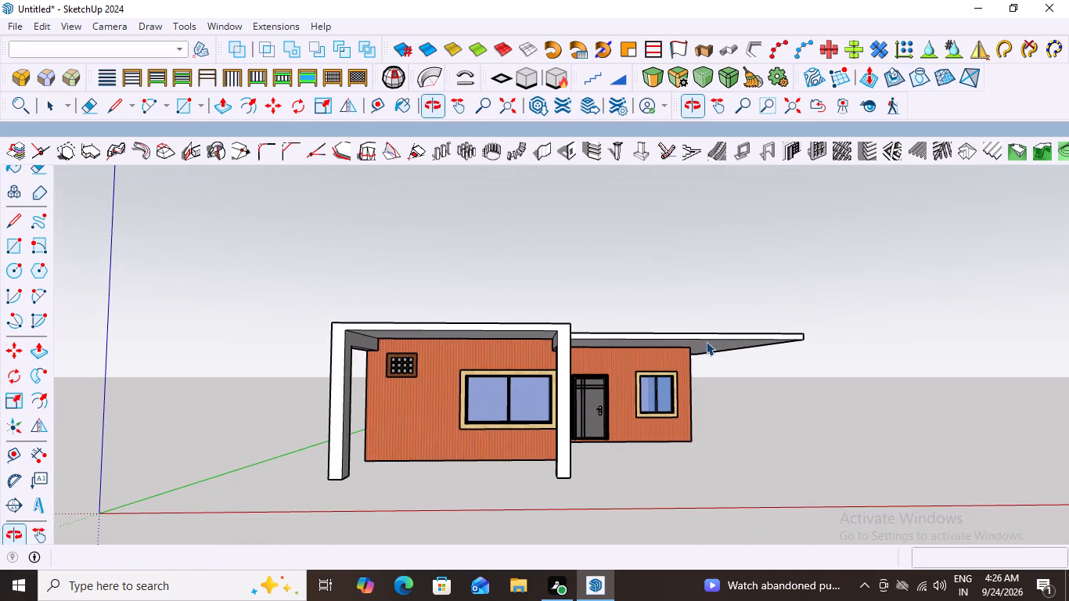
{"action": "scroll", "coordinate": [725, 352], "scroll_direction": "up", "scroll_amount": 2}
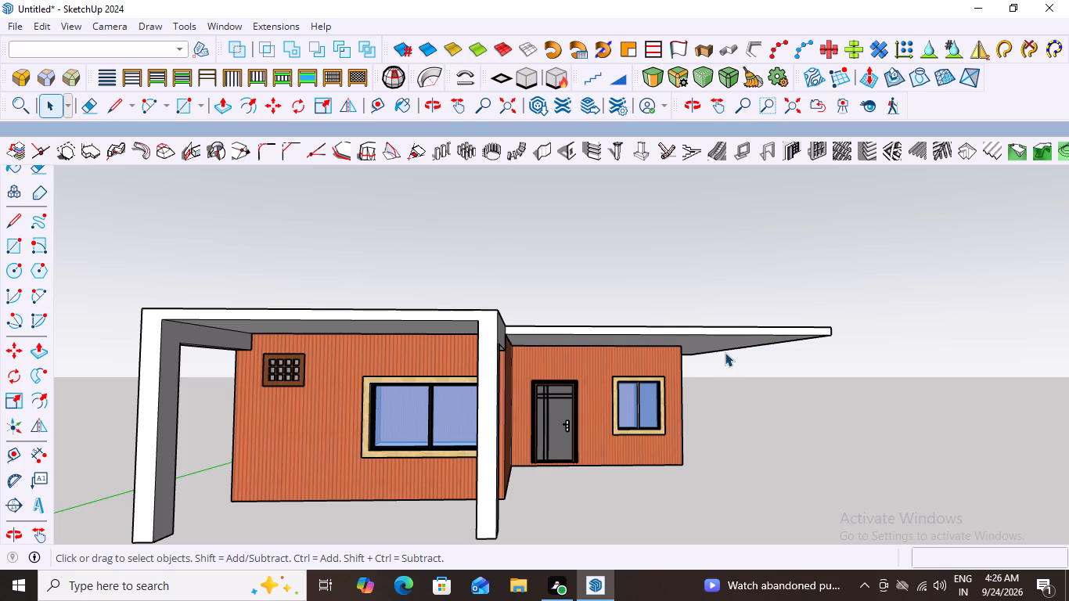
{"action": "scroll", "coordinate": [704, 350], "scroll_direction": "down", "scroll_amount": 1}
{"action": "middle_click_drag", "start_coordinate": [700, 353], "coordinate": [711, 356]}
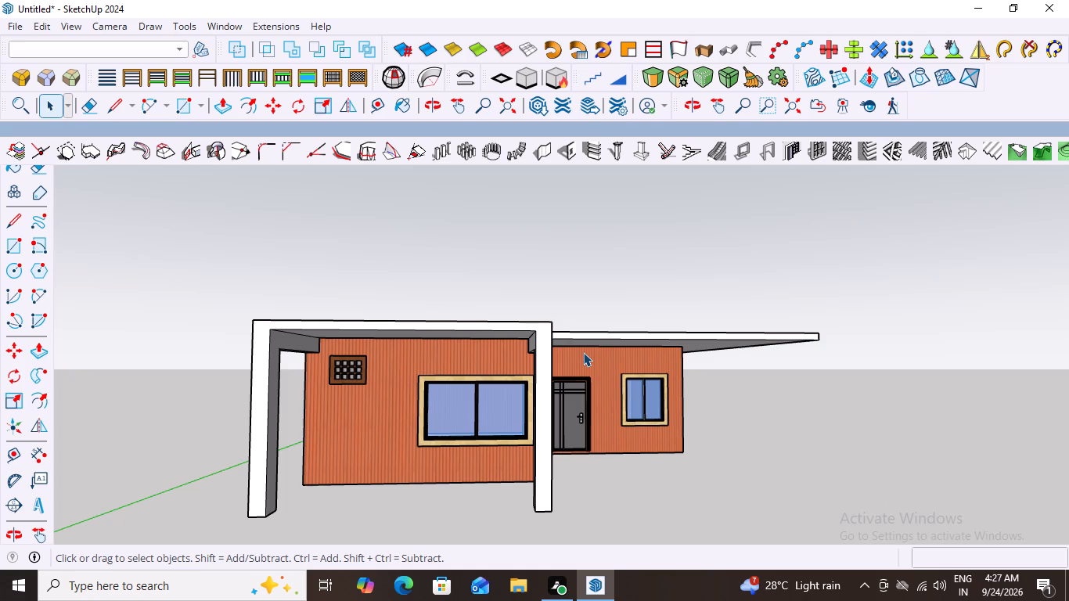
{"action": "scroll", "coordinate": [583, 352], "scroll_direction": "down", "scroll_amount": 2}
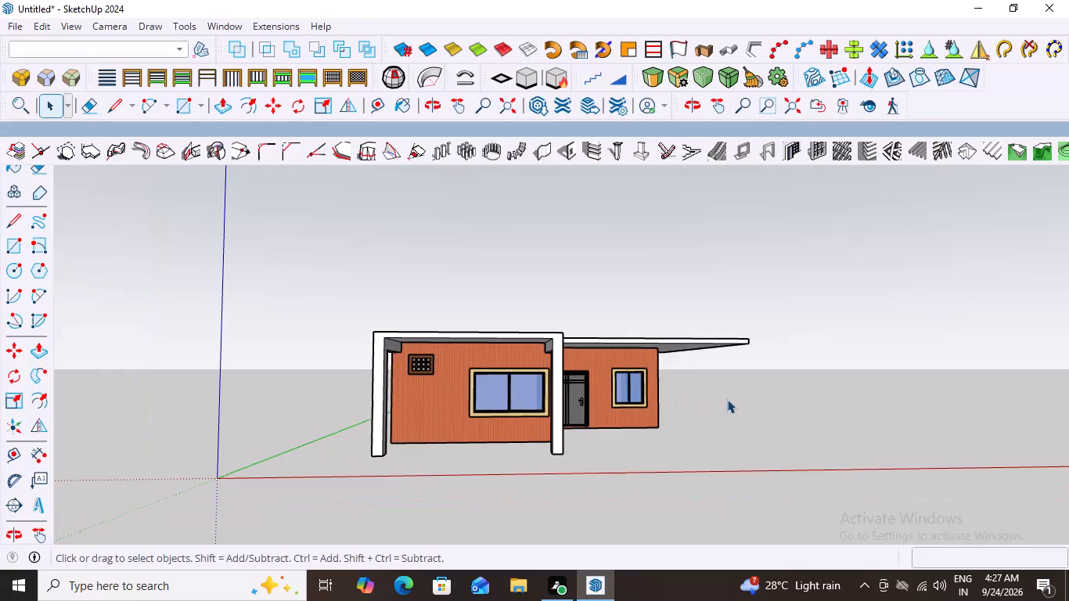
Examine the underside of the side roof overhang and its outer front corner.
{"action": "middle_click_drag", "start_coordinate": [740, 385], "coordinate": [409, 366]}
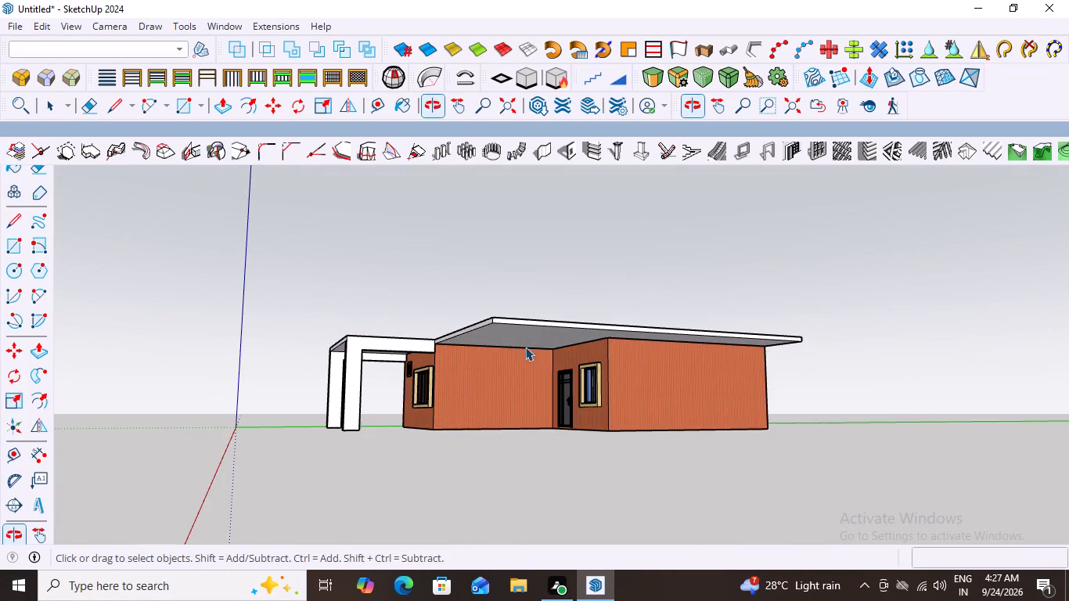
{"action": "scroll", "coordinate": [654, 315], "scroll_direction": "up", "scroll_amount": 2}
{"action": "scroll", "coordinate": [596, 344], "scroll_direction": "up", "scroll_amount": 6}
{"action": "middle_click_drag", "start_coordinate": [599, 323], "coordinate": [596, 317]}
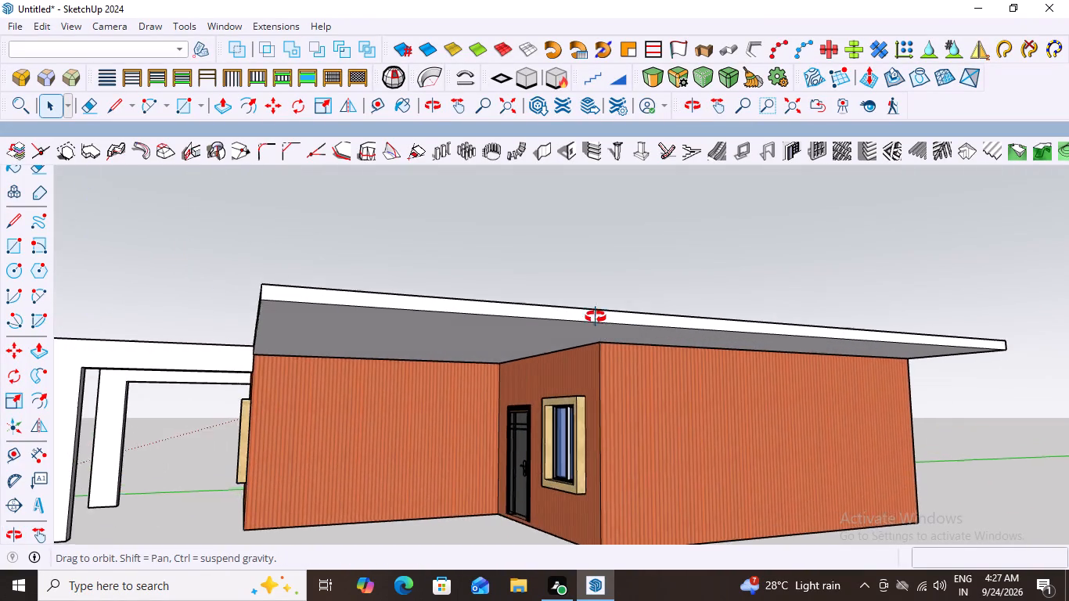
{"action": "middle_click_drag", "start_coordinate": [596, 317], "coordinate": [519, 254]}
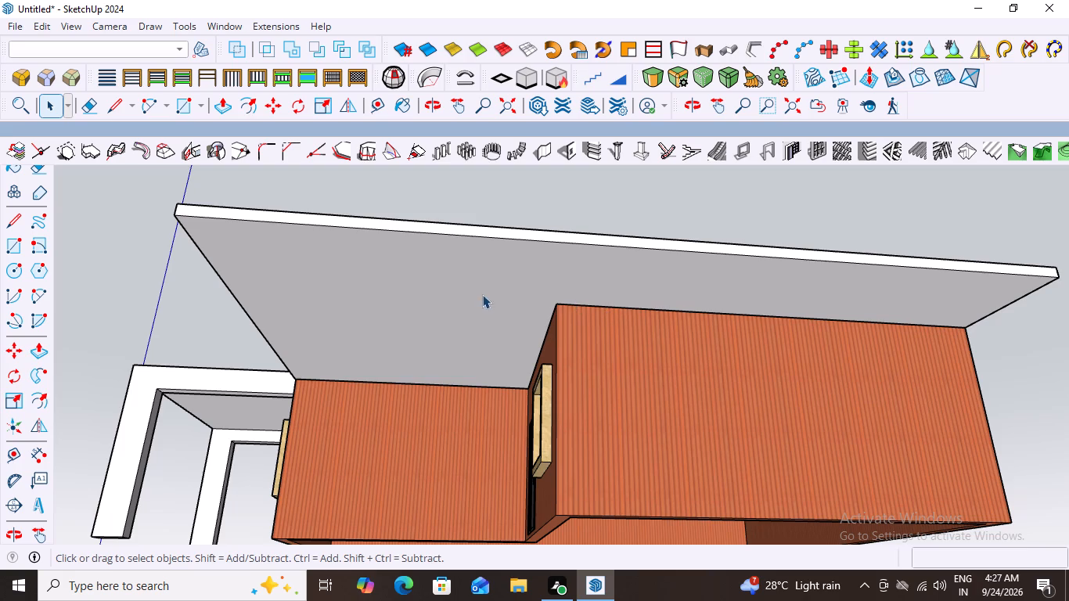
{"action": "middle_click_drag", "start_coordinate": [508, 323], "coordinate": [527, 353]}
{"action": "scroll", "coordinate": [459, 325], "scroll_direction": "down", "scroll_amount": 2}
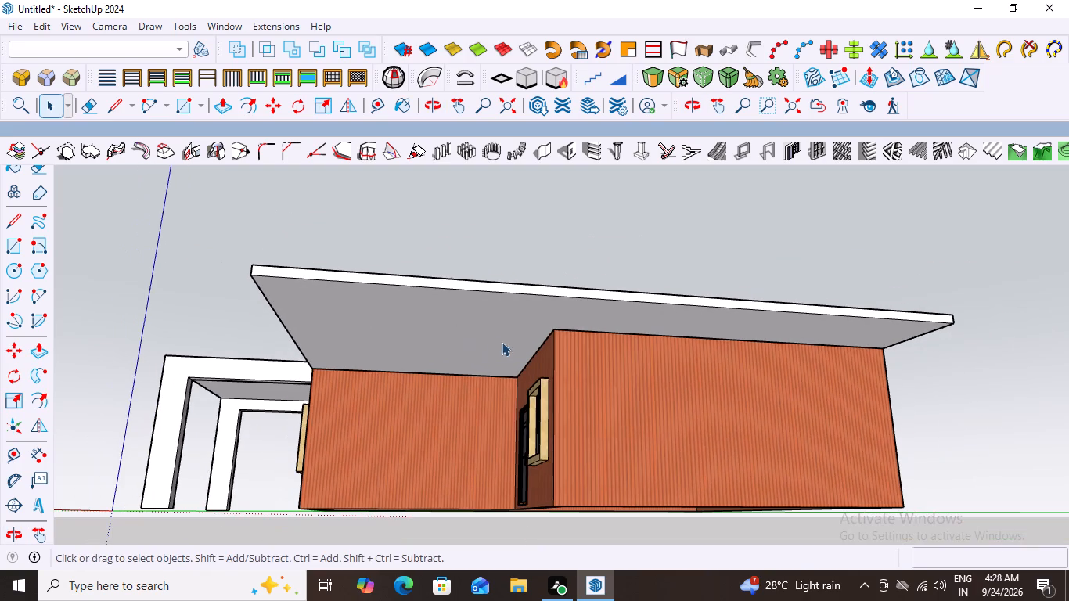
{"action": "middle_click_drag", "start_coordinate": [457, 315], "coordinate": [459, 254]}
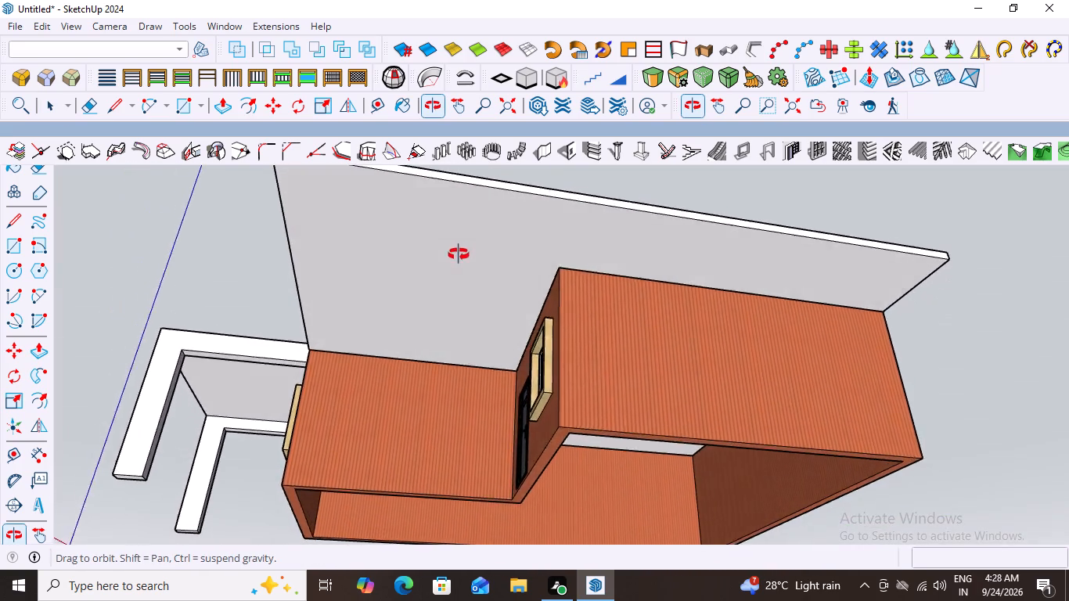
{"action": "middle_click_drag", "start_coordinate": [459, 254], "coordinate": [460, 267]}
{"action": "scroll", "coordinate": [459, 265], "scroll_direction": "down", "scroll_amount": 7}
{"action": "middle_click_drag", "start_coordinate": [359, 202], "coordinate": [331, 220]}
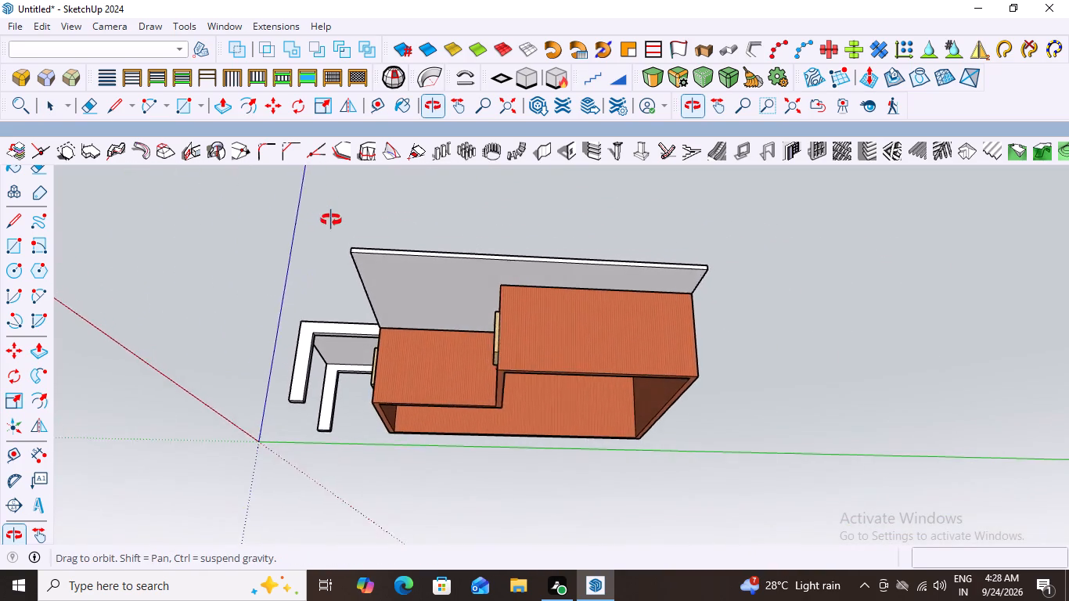
{"action": "middle_click_drag", "start_coordinate": [331, 220], "coordinate": [344, 223]}
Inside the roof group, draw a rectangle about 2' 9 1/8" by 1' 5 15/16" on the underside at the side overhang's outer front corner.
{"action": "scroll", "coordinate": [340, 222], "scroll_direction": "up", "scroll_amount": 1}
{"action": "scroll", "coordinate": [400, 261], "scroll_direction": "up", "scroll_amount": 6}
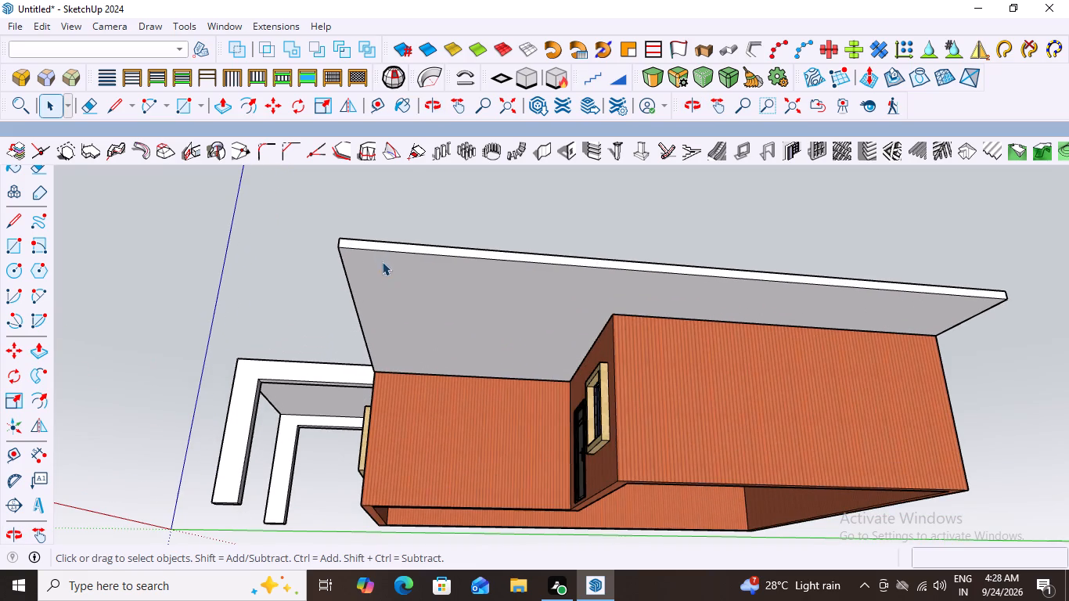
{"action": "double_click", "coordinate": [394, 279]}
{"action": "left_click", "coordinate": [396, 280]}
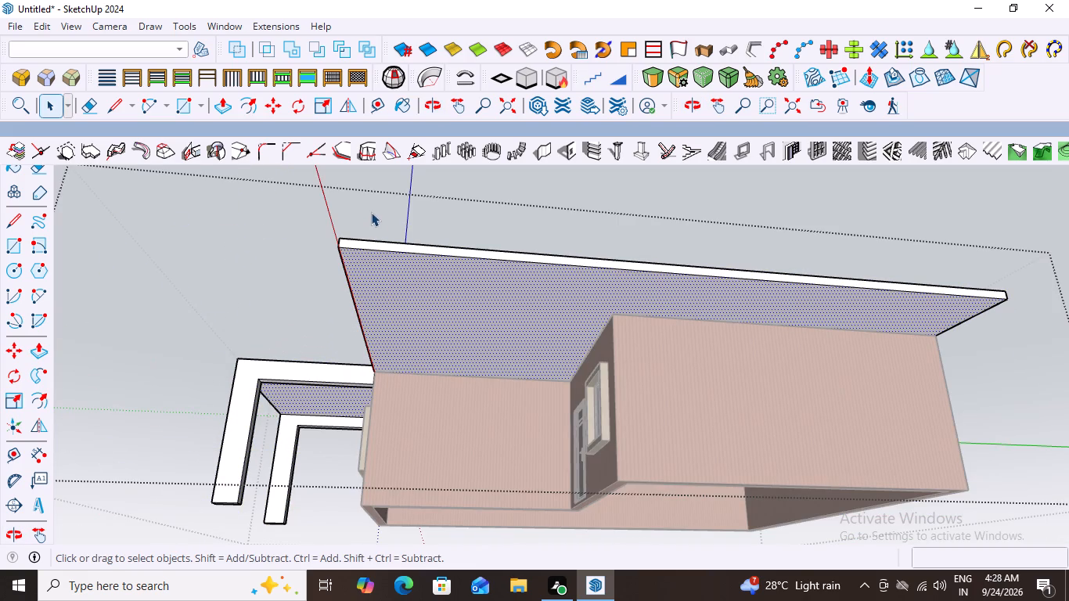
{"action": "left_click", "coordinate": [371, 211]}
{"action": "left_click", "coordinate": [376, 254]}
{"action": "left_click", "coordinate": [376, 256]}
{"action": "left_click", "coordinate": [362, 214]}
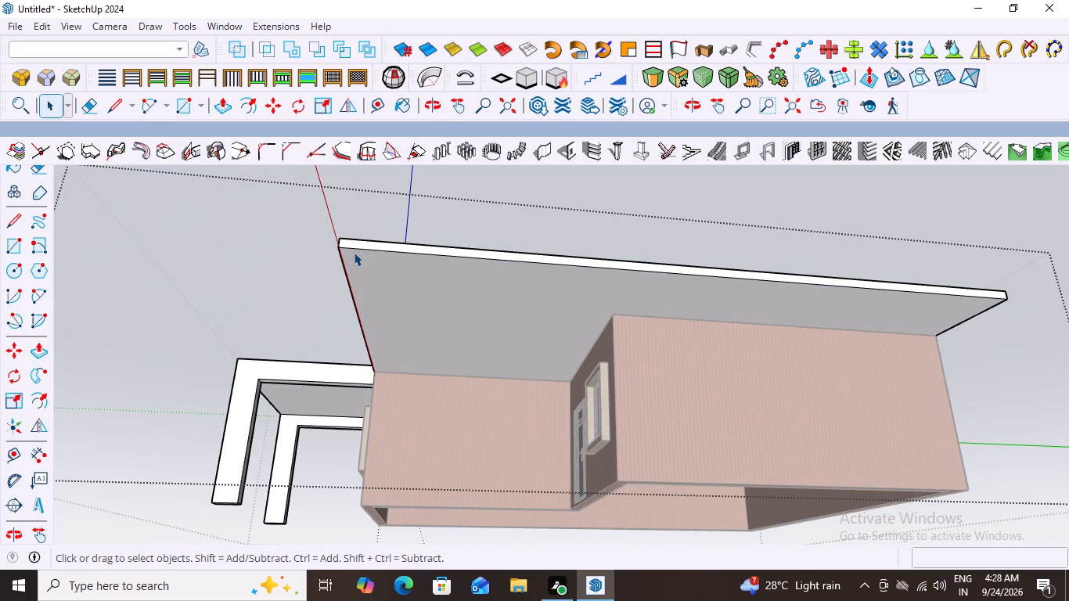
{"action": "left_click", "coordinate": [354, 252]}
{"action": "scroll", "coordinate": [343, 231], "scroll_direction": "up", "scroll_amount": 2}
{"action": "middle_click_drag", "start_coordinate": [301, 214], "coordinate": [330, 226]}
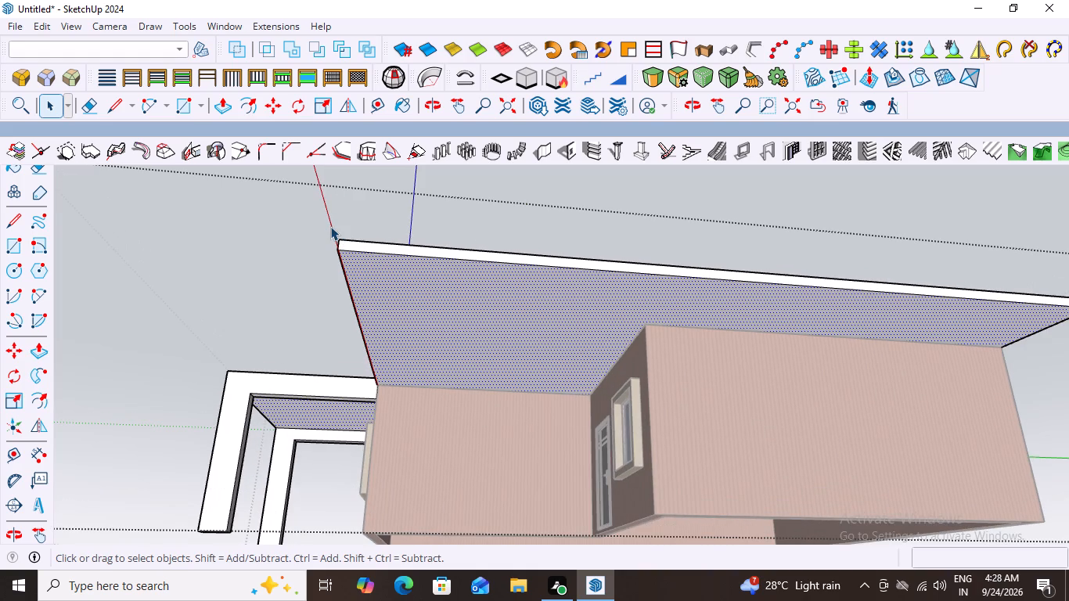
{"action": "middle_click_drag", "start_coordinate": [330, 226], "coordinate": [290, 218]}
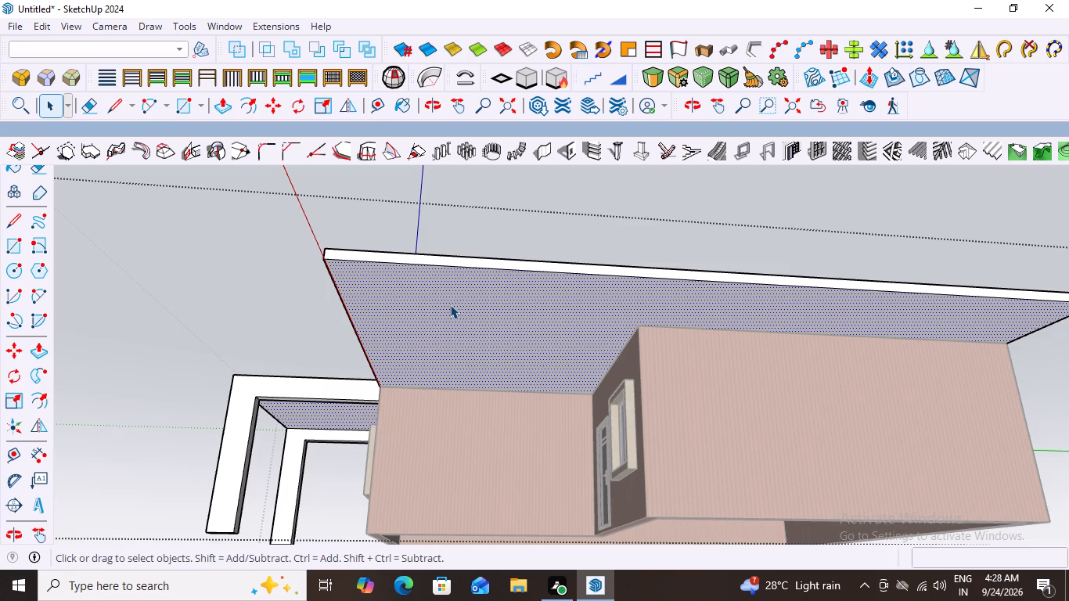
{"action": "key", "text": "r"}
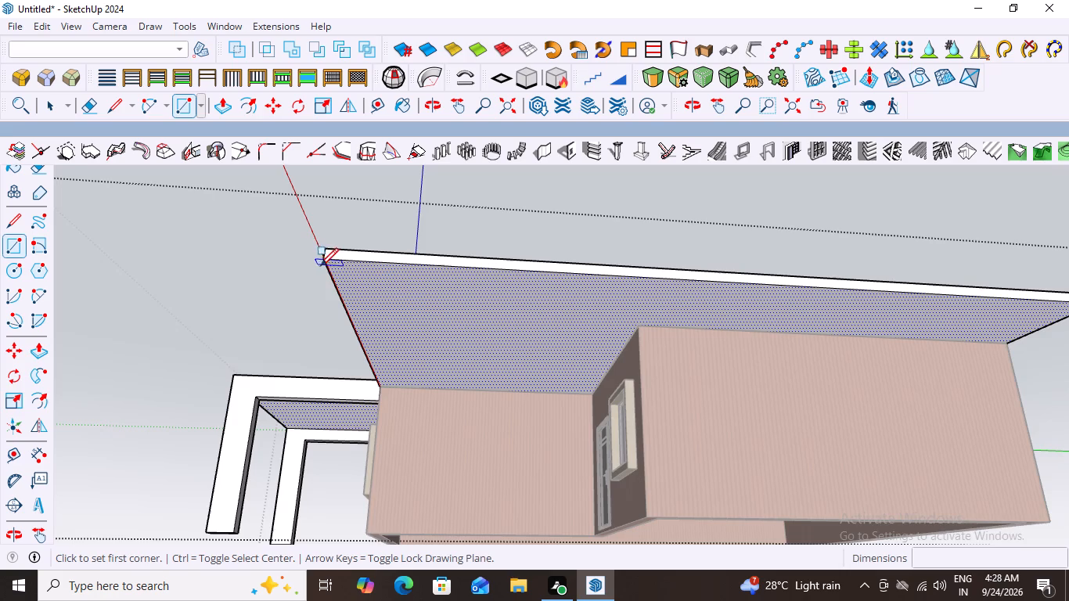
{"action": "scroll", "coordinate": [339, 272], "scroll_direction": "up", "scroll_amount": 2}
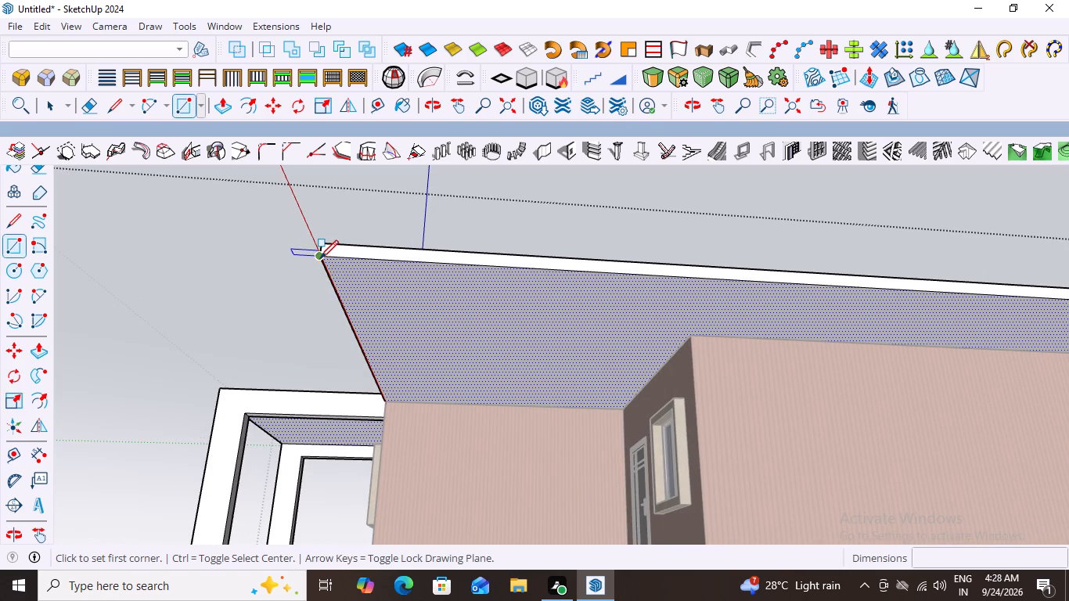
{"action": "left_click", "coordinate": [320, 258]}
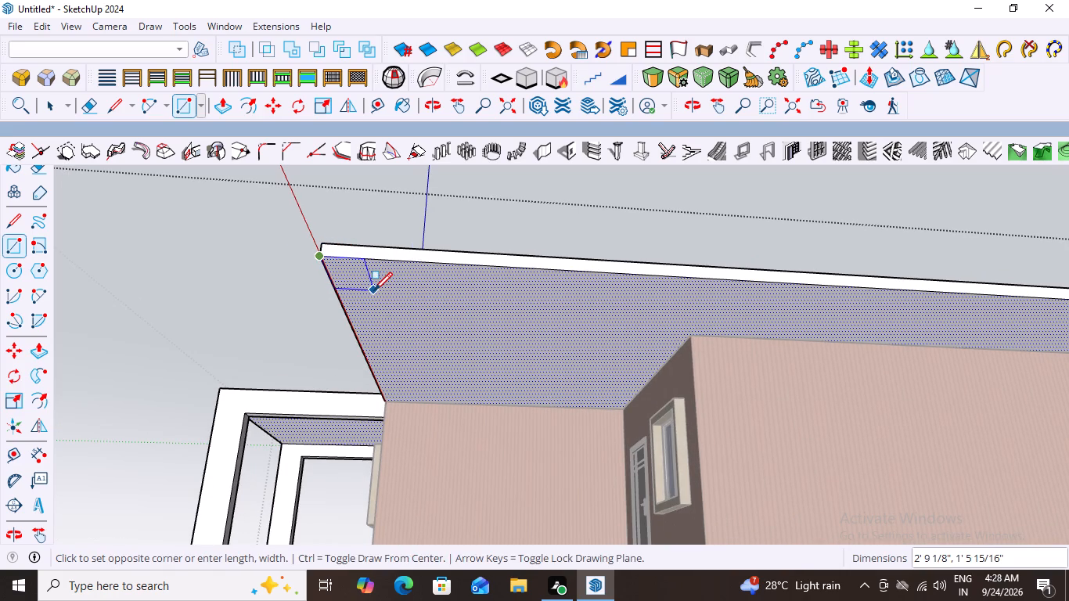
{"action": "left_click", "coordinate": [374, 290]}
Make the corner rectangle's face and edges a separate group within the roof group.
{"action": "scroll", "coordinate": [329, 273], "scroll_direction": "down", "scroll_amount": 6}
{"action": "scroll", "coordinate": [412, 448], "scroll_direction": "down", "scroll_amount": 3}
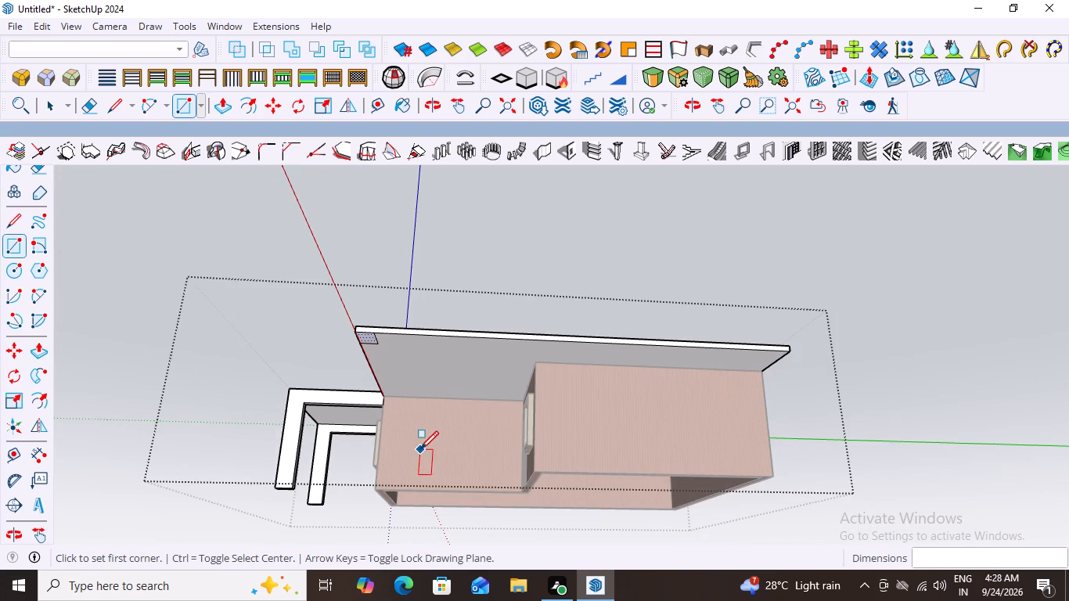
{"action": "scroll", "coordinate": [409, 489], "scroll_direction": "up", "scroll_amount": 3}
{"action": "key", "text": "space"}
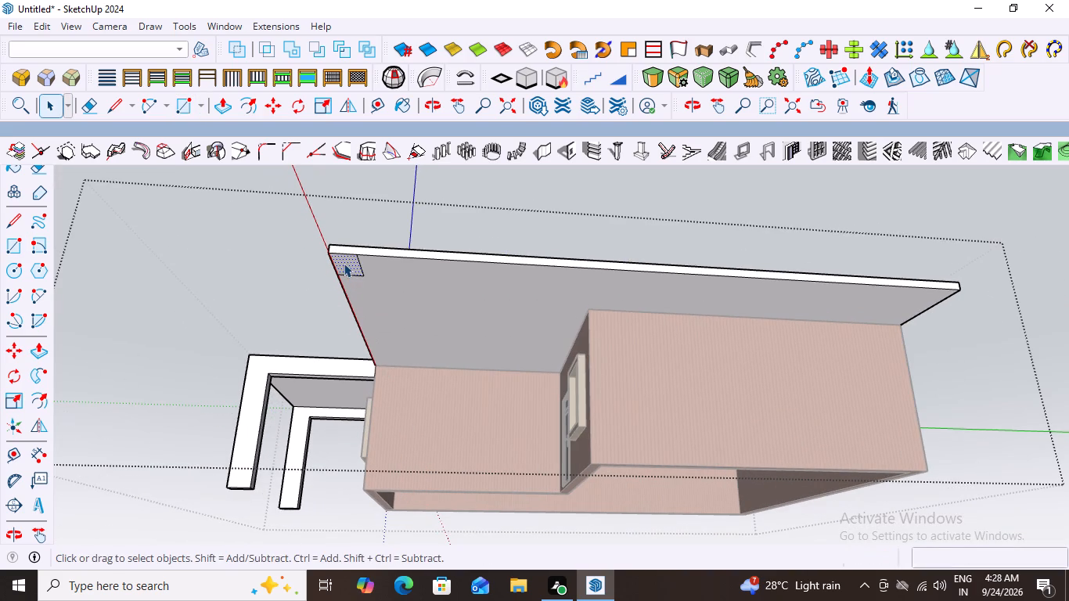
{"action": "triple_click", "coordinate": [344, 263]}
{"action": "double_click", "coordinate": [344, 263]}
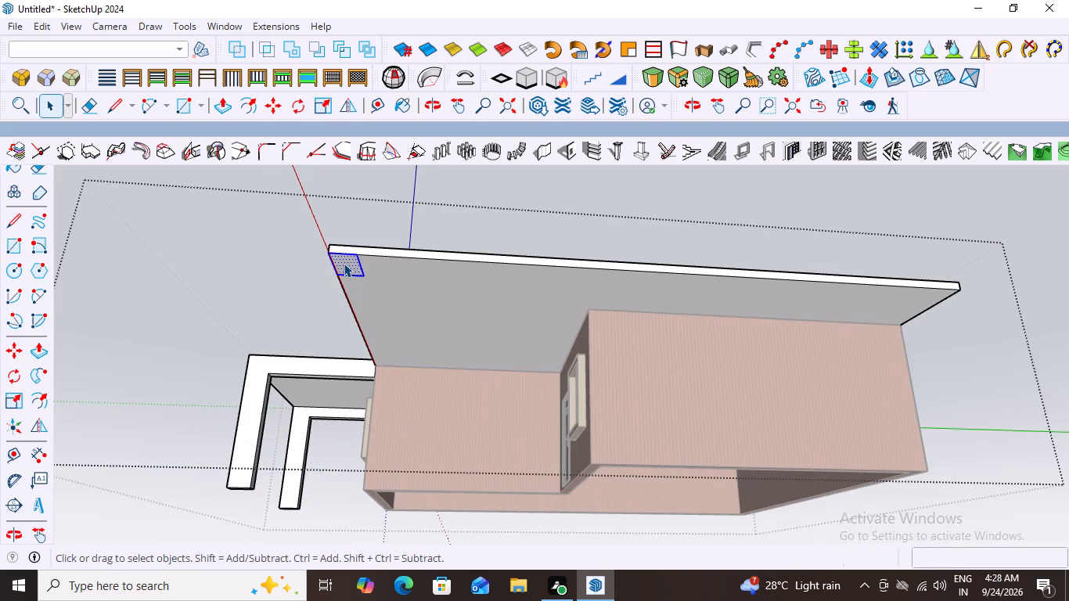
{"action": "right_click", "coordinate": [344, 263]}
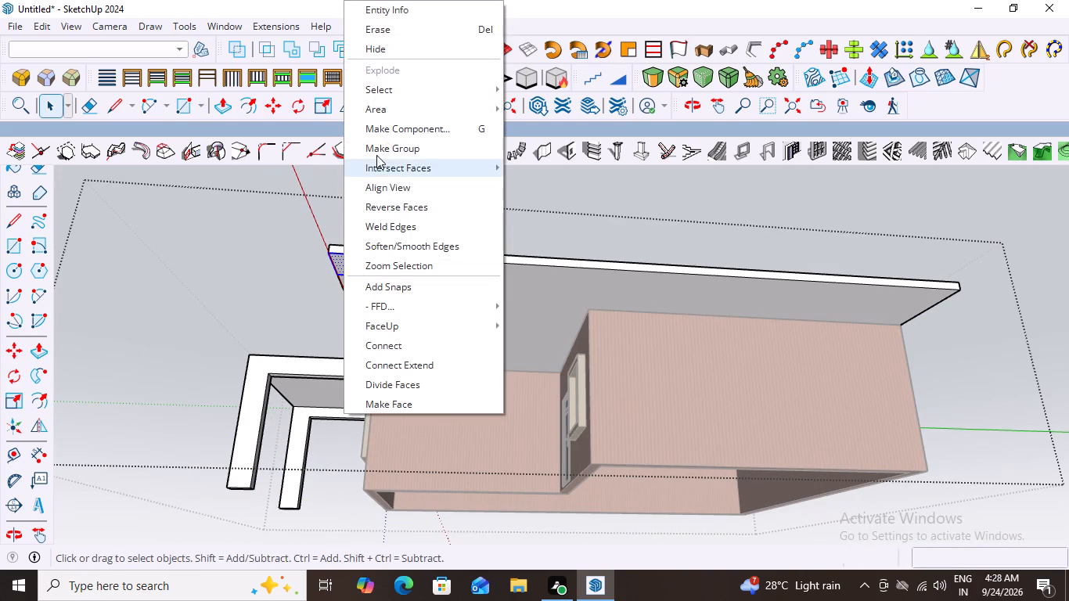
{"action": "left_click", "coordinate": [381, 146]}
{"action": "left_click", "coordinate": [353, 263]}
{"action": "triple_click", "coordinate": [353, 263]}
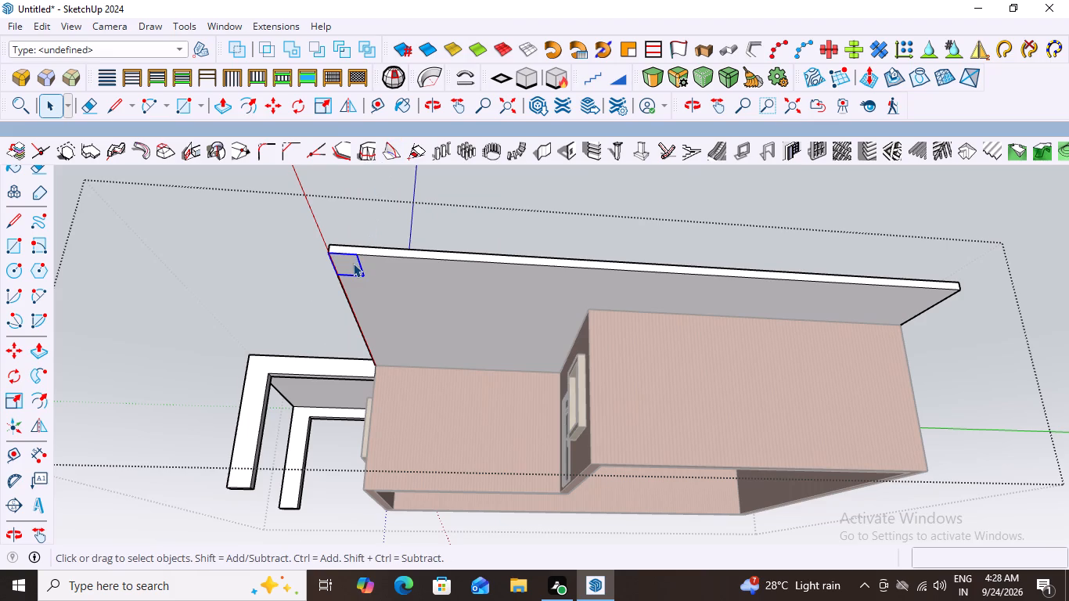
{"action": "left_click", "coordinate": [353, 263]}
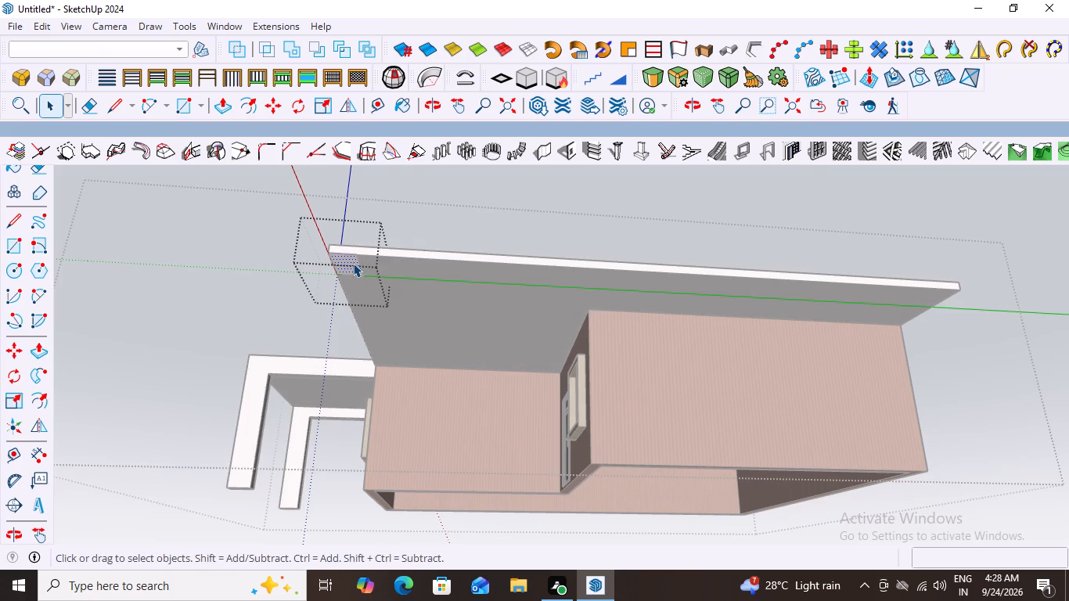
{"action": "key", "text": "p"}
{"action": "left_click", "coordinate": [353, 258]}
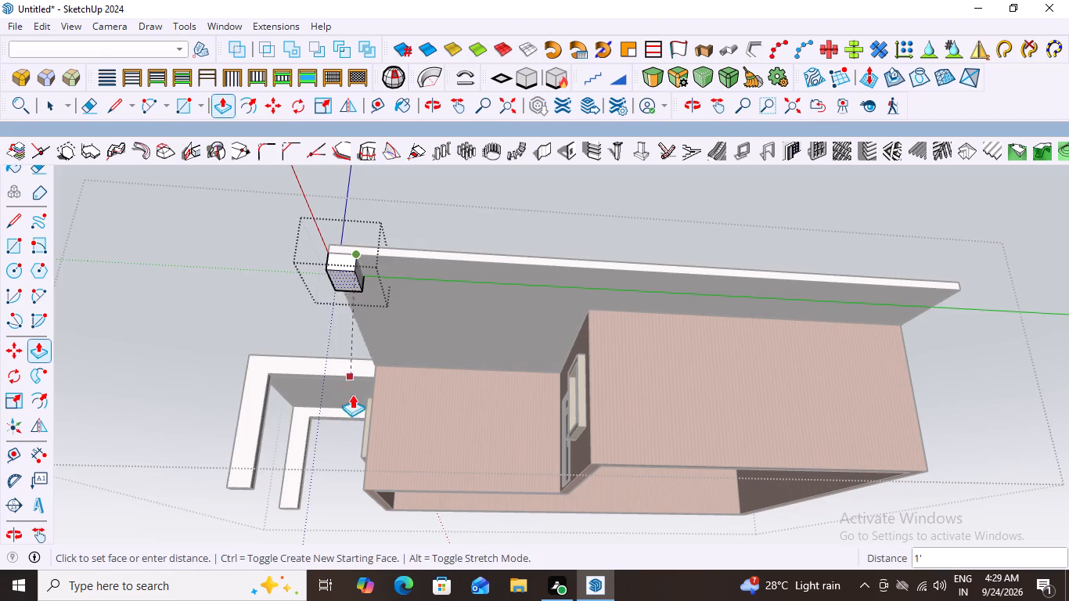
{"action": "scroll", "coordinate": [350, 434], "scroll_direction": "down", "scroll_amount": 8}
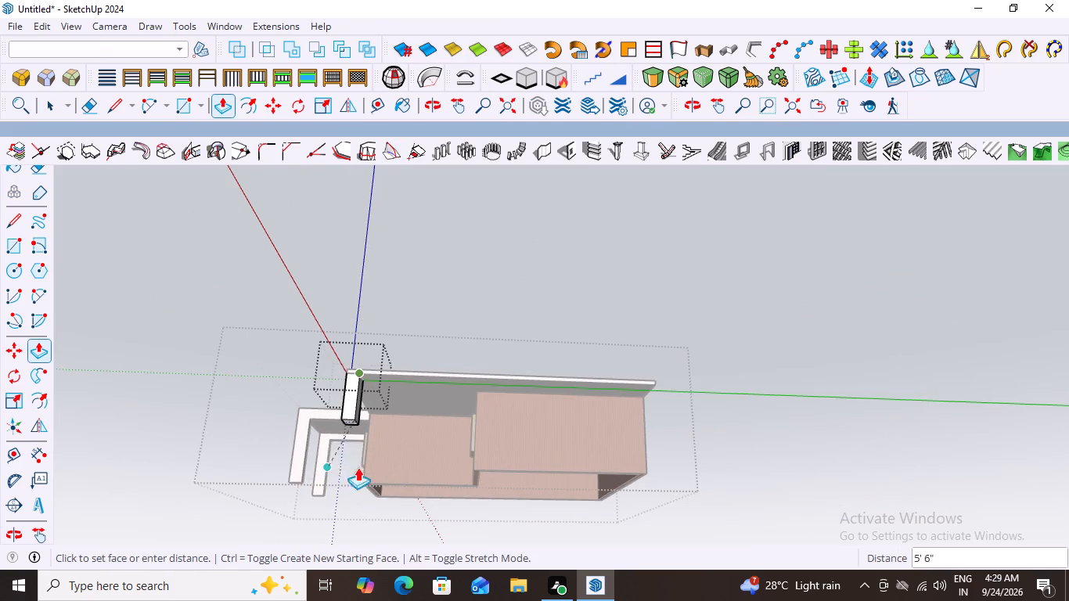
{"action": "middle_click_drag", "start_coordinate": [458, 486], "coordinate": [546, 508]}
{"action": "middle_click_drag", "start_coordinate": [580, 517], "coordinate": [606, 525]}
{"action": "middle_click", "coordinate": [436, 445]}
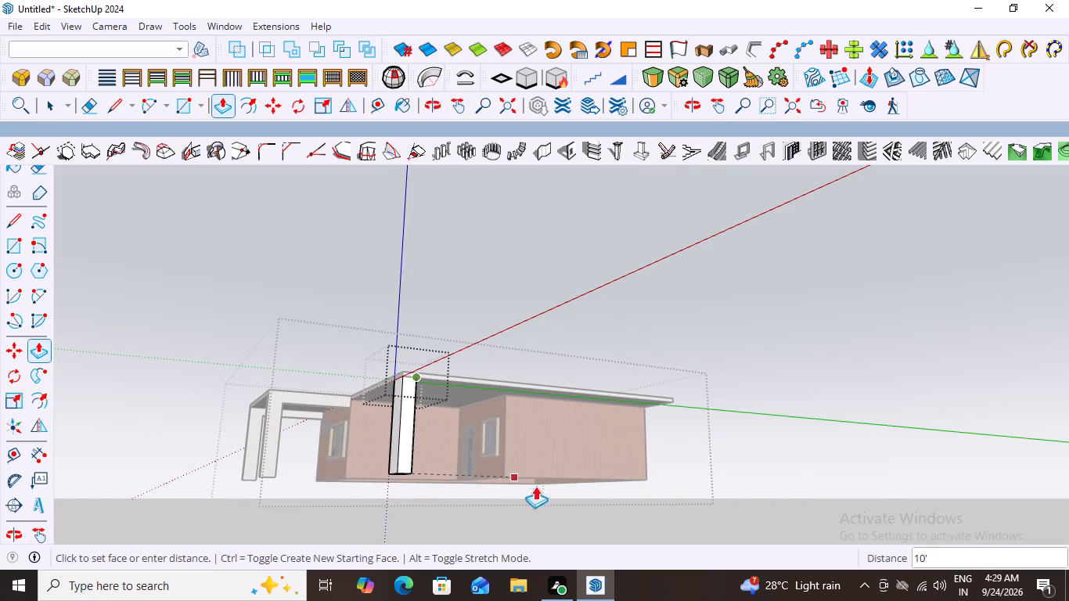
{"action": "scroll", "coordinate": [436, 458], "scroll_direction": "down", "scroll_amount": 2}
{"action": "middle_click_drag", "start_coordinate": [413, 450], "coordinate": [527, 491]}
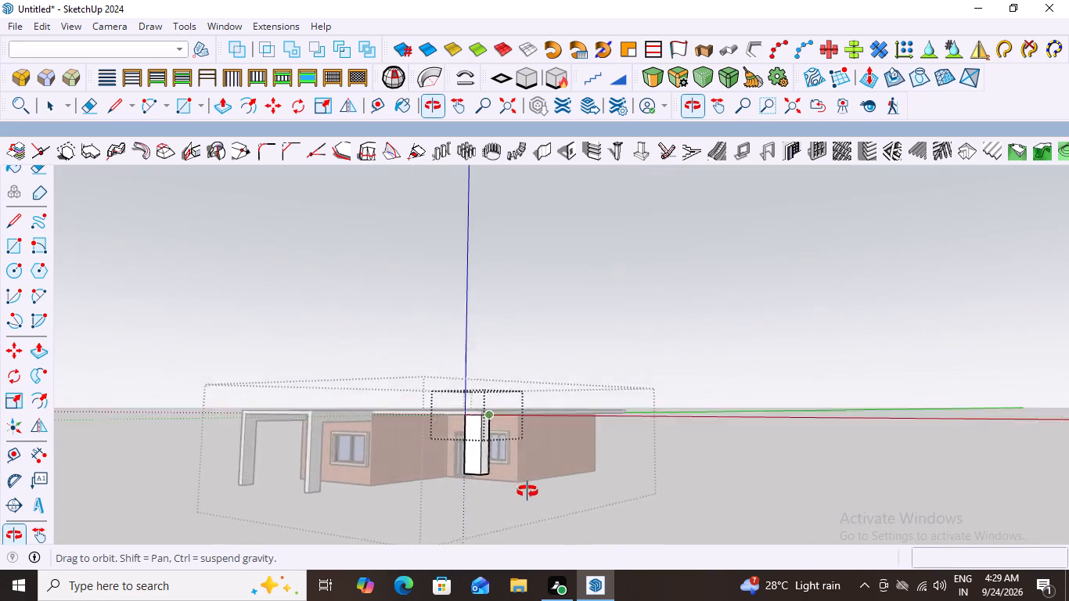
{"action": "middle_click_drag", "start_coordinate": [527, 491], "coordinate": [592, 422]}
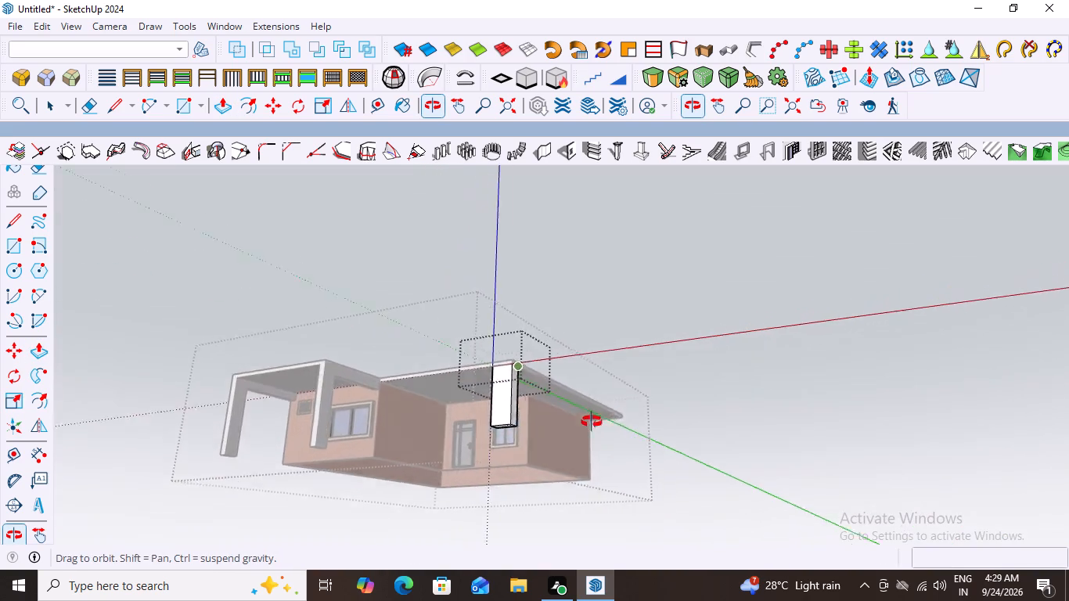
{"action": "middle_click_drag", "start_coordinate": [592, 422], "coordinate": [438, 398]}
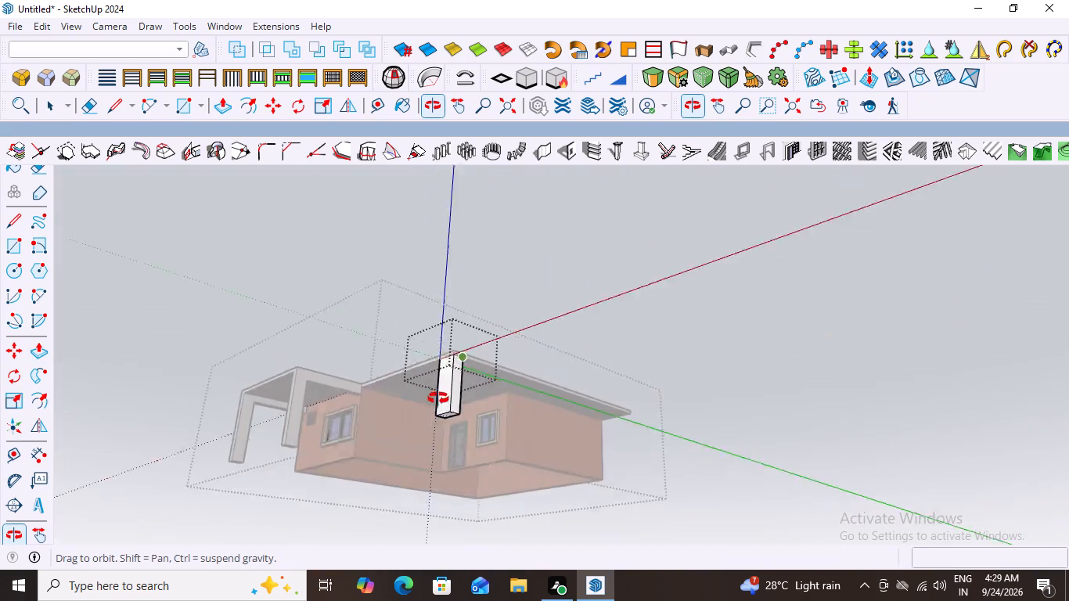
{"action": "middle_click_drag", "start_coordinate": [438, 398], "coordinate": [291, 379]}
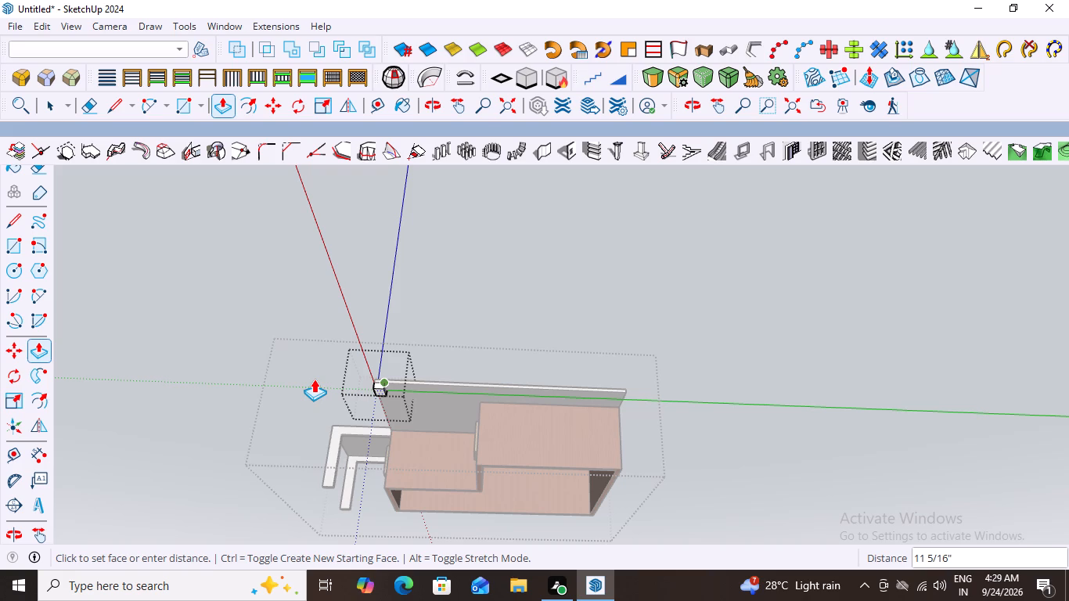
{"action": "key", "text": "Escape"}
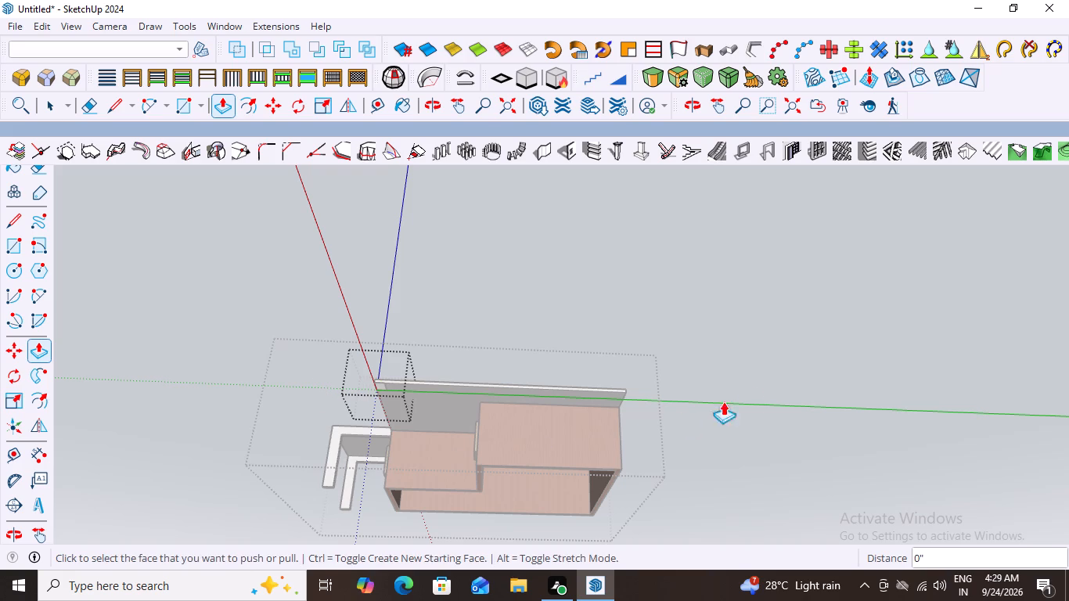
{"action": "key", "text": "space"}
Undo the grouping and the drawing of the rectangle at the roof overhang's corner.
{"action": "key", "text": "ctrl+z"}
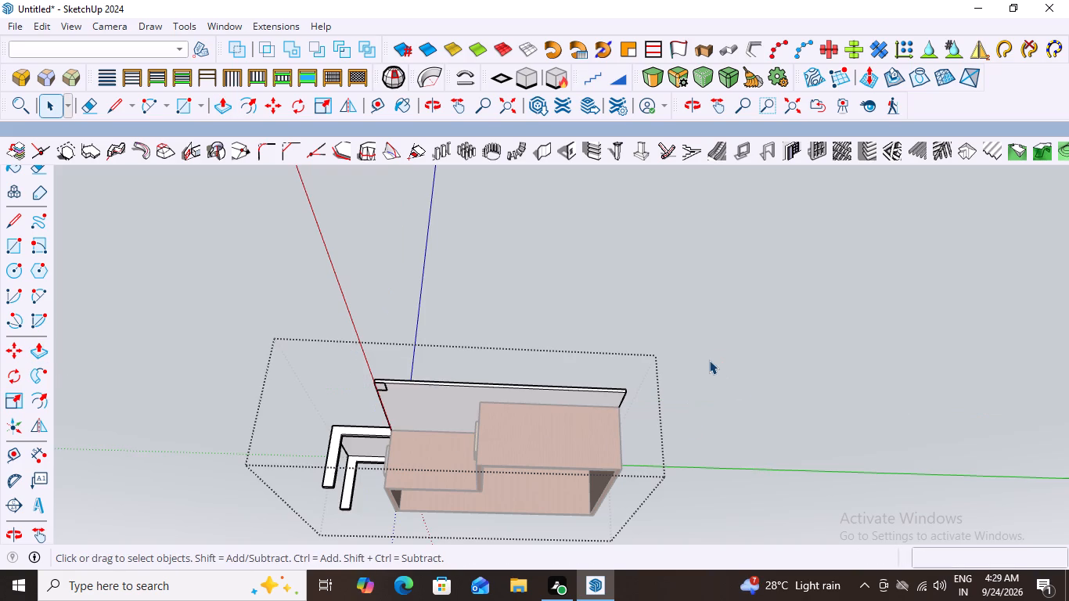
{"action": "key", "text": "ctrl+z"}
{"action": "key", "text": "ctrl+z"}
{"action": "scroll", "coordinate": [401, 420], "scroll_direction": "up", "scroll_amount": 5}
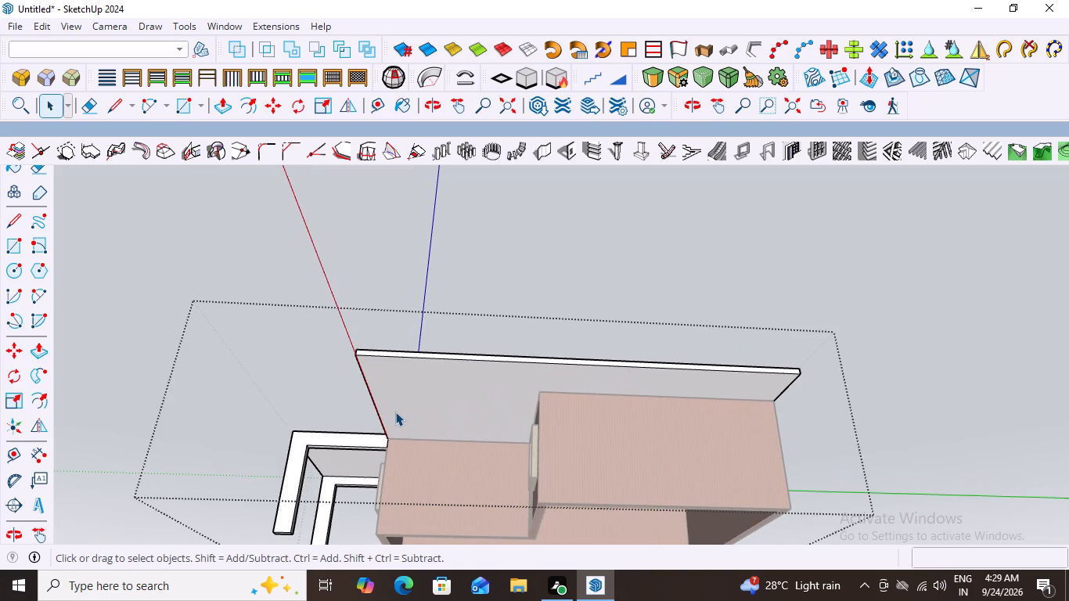
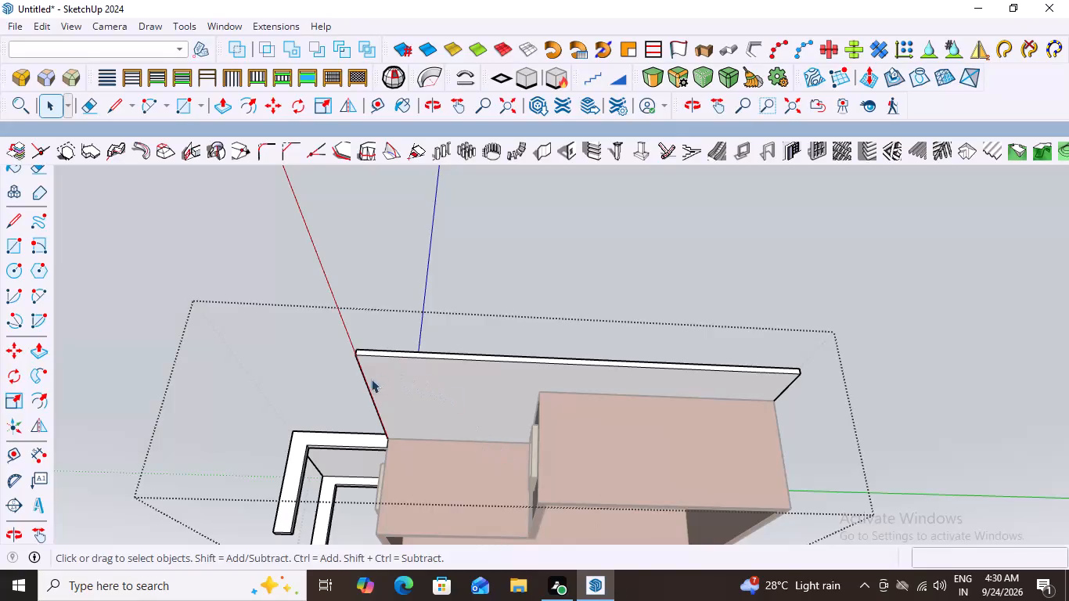
Within the roof group, draw a strip rectangle about 1' 7 1/4" by 37' 1 13/16" on the underside along the side overhang's outer edge.
{"action": "scroll", "coordinate": [365, 388], "scroll_direction": "down", "scroll_amount": 4}
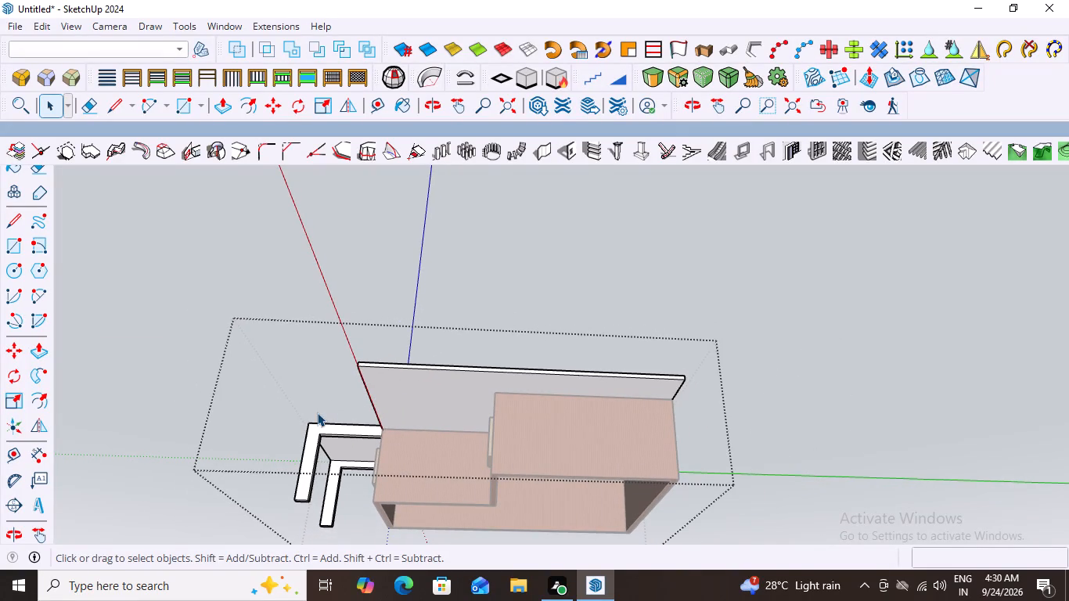
{"action": "scroll", "coordinate": [307, 398], "scroll_direction": "down", "scroll_amount": 1}
{"action": "middle_click_drag", "start_coordinate": [296, 392], "coordinate": [273, 430]}
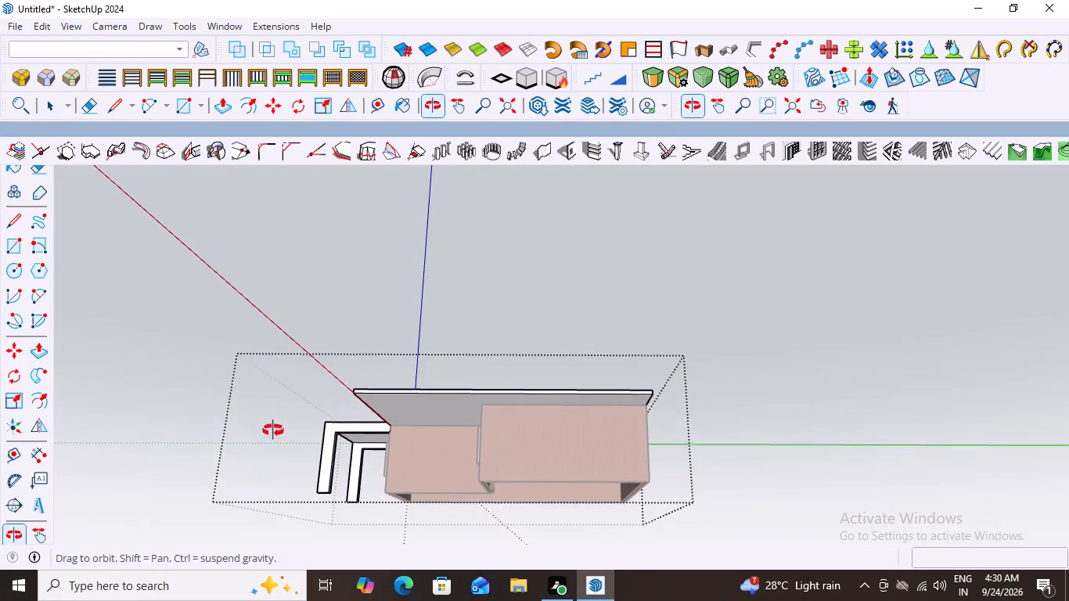
{"action": "middle_click_drag", "start_coordinate": [273, 430], "coordinate": [275, 426]}
{"action": "scroll", "coordinate": [379, 393], "scroll_direction": "up", "scroll_amount": 5}
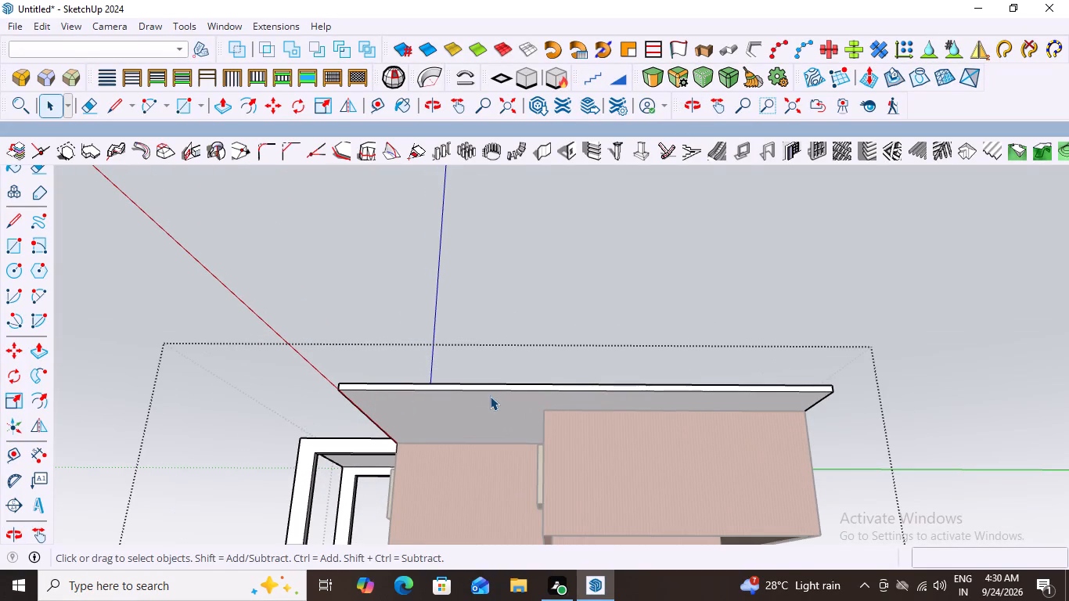
{"action": "scroll", "coordinate": [490, 396], "scroll_direction": "down", "scroll_amount": 4}
{"action": "middle_click_drag", "start_coordinate": [614, 394], "coordinate": [616, 315]}
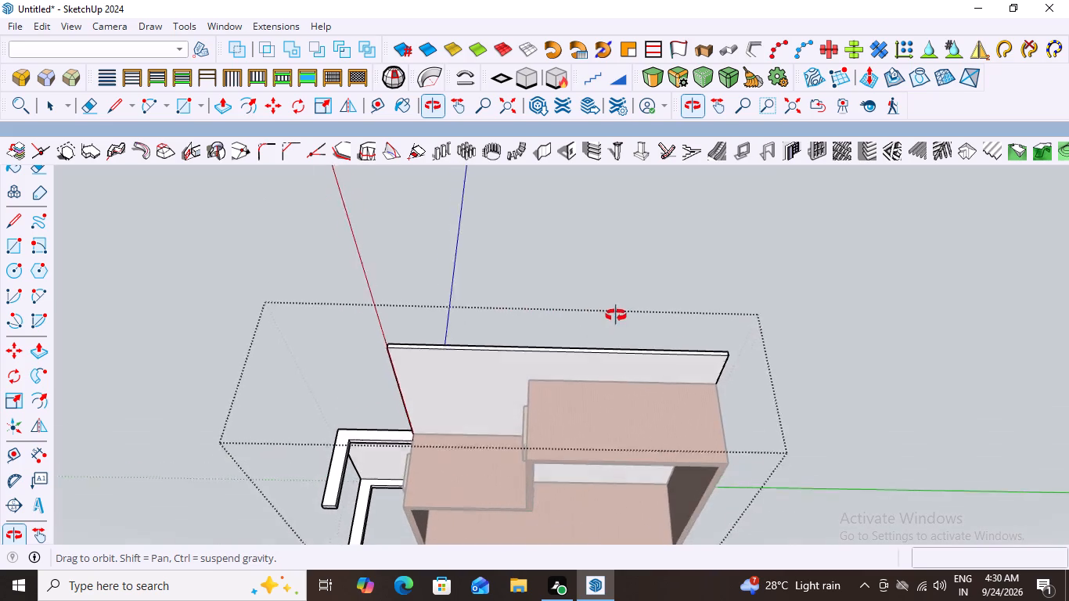
{"action": "middle_click_drag", "start_coordinate": [616, 315], "coordinate": [611, 305]}
{"action": "scroll", "coordinate": [390, 336], "scroll_direction": "up", "scroll_amount": 1}
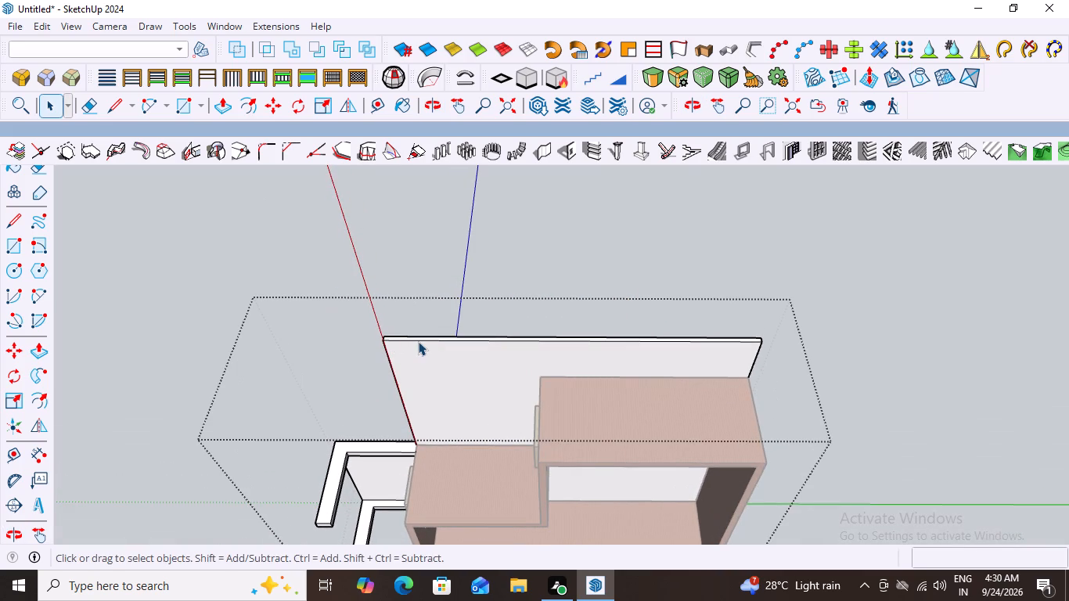
{"action": "key", "text": "r"}
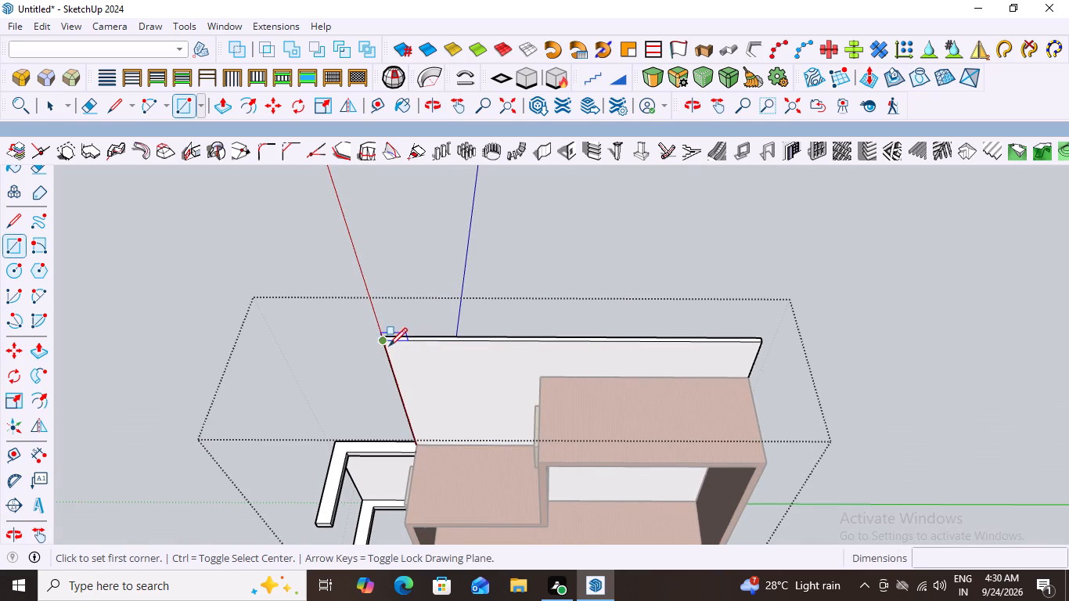
{"action": "scroll", "coordinate": [391, 341], "scroll_direction": "up", "scroll_amount": 10}
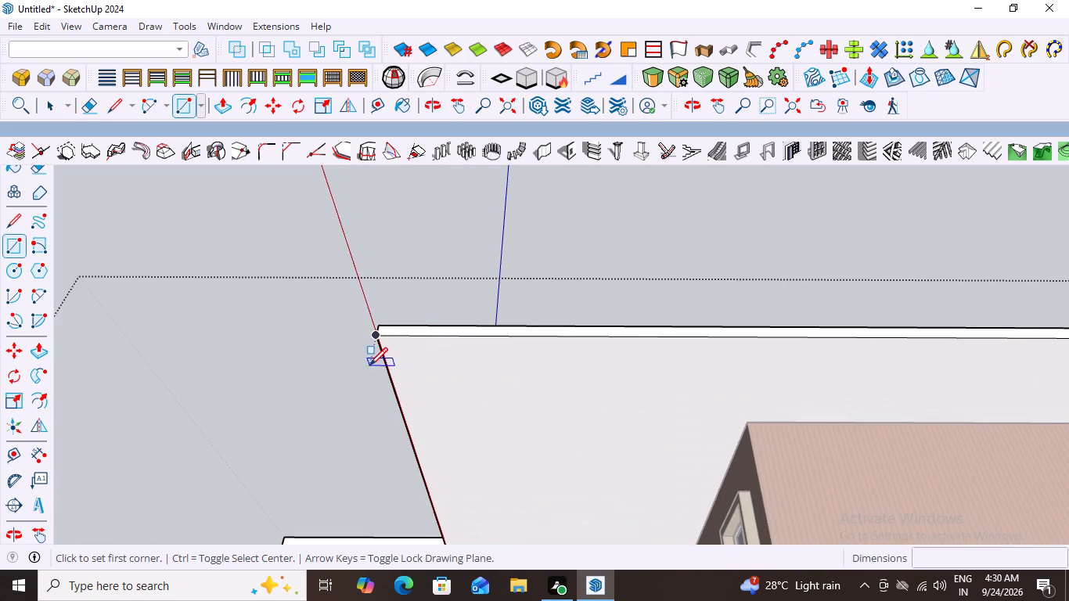
{"action": "scroll", "coordinate": [396, 348], "scroll_direction": "up", "scroll_amount": 6}
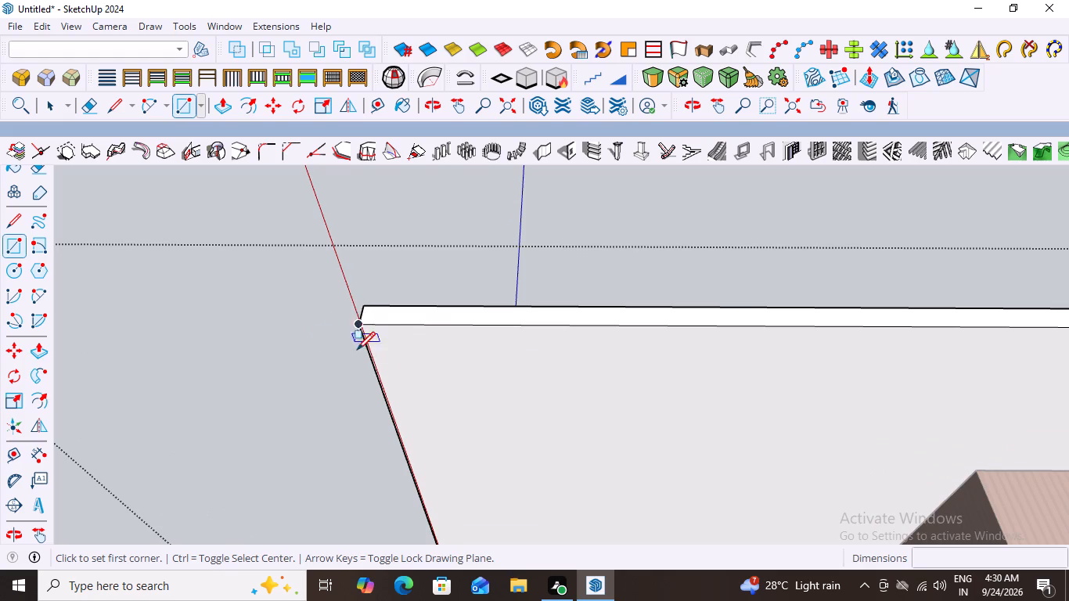
{"action": "left_click", "coordinate": [358, 327]}
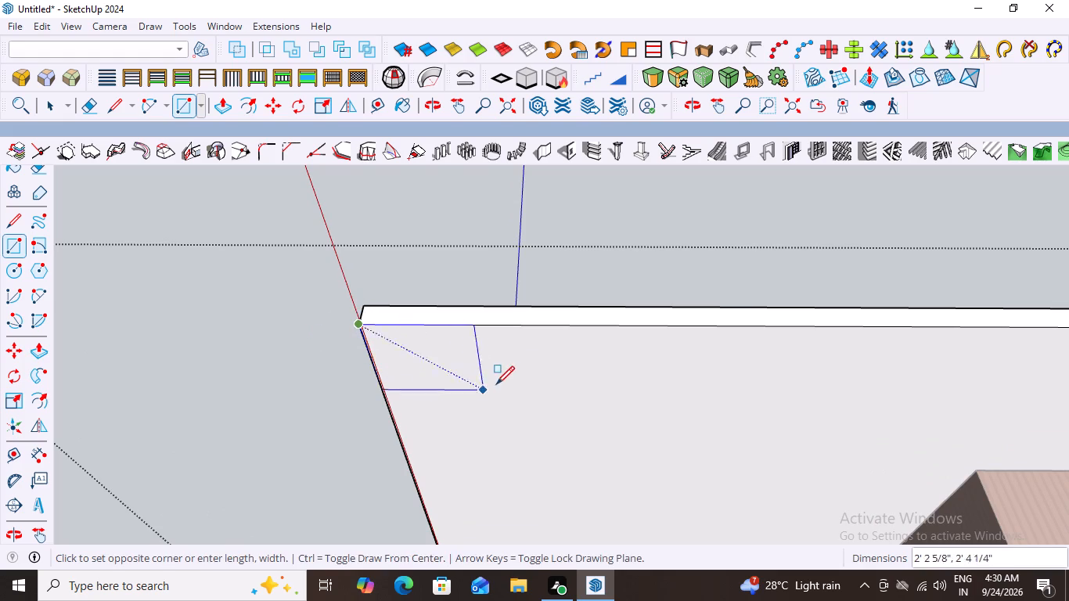
{"action": "scroll", "coordinate": [493, 383], "scroll_direction": "down", "scroll_amount": 10}
{"action": "scroll", "coordinate": [624, 403], "scroll_direction": "down", "scroll_amount": 7}
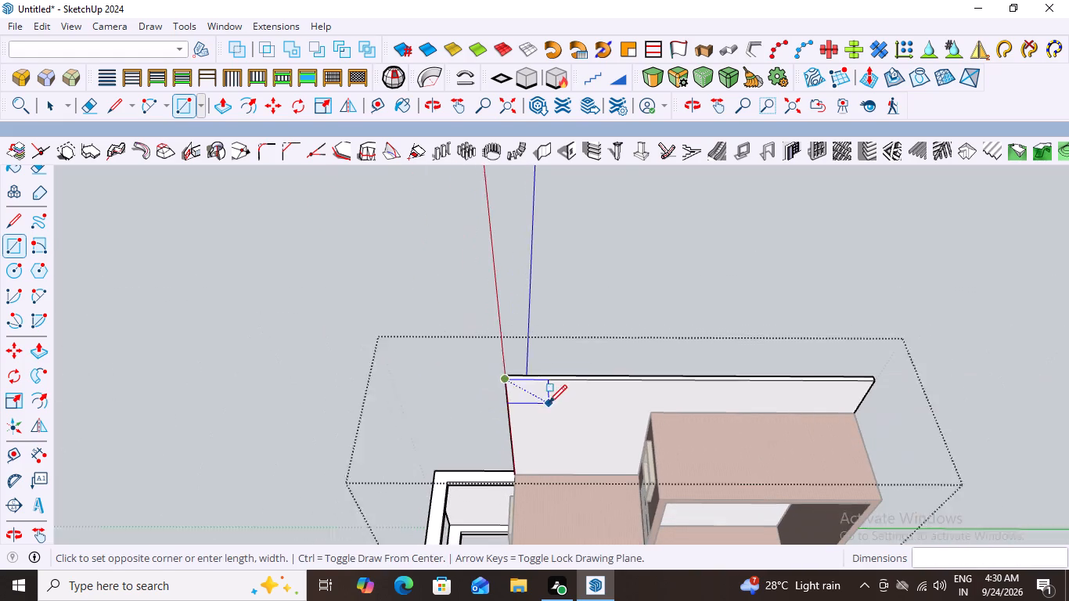
{"action": "scroll", "coordinate": [856, 403], "scroll_direction": "up", "scroll_amount": 7}
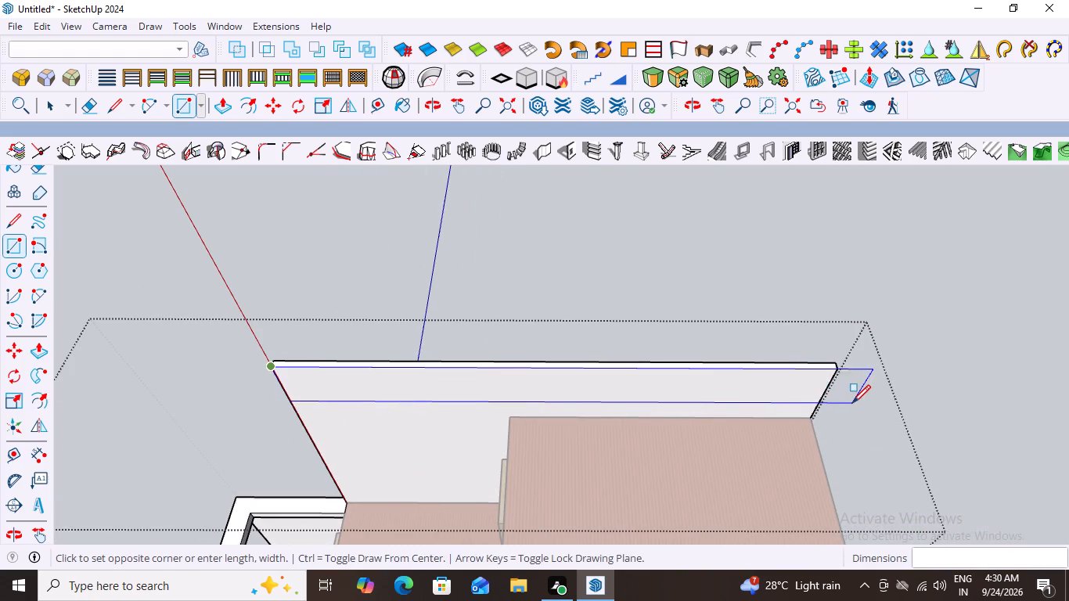
{"action": "scroll", "coordinate": [826, 394], "scroll_direction": "up", "scroll_amount": 3}
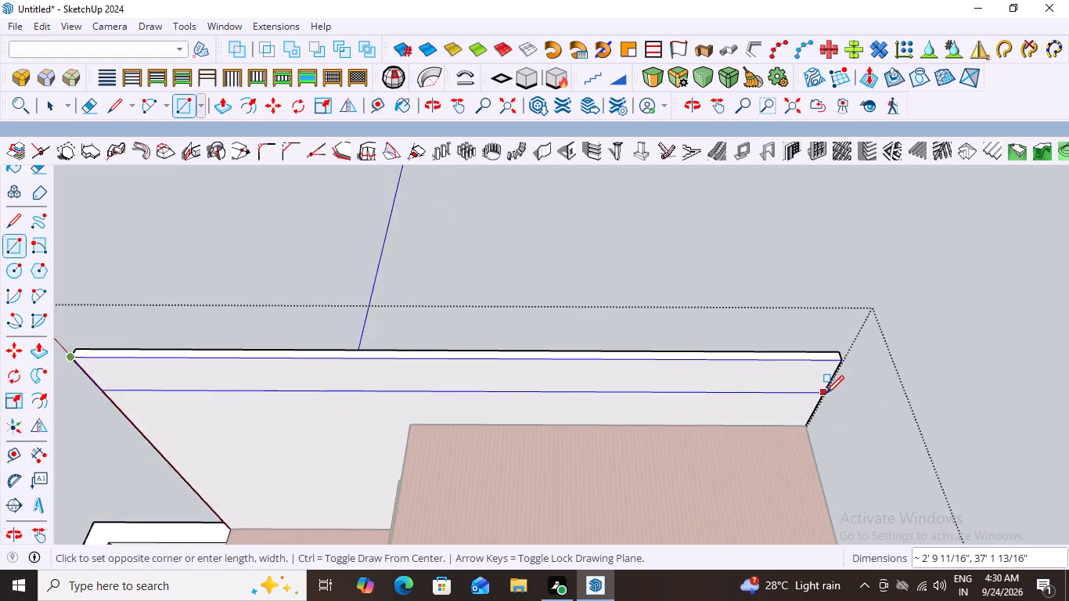
{"action": "scroll", "coordinate": [826, 394], "scroll_direction": "up", "scroll_amount": 7}
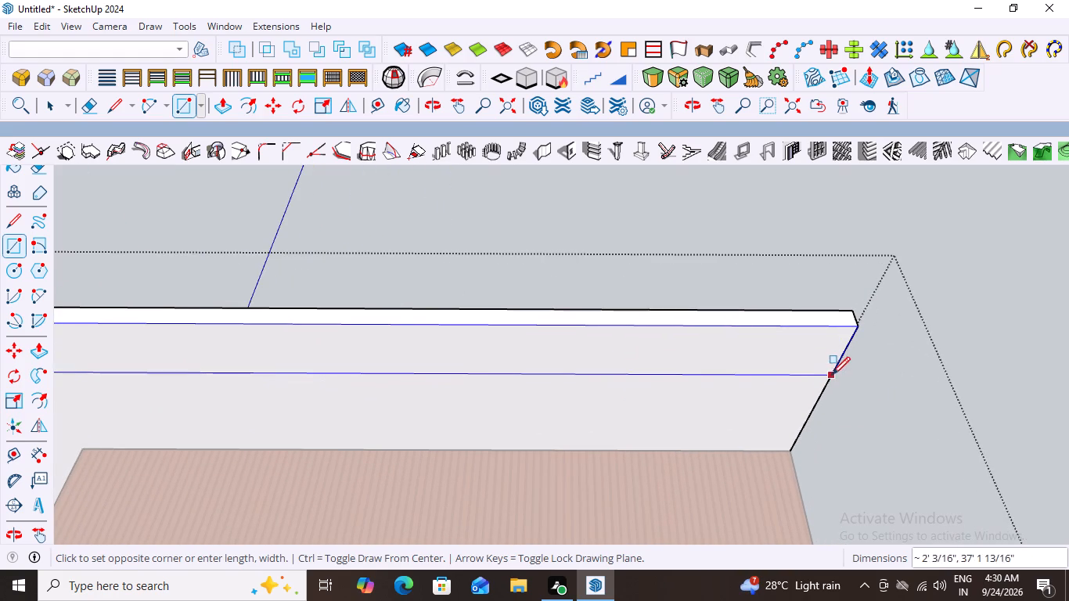
{"action": "left_click", "coordinate": [839, 367]}
{"action": "scroll", "coordinate": [902, 356], "scroll_direction": "down", "scroll_amount": 2}
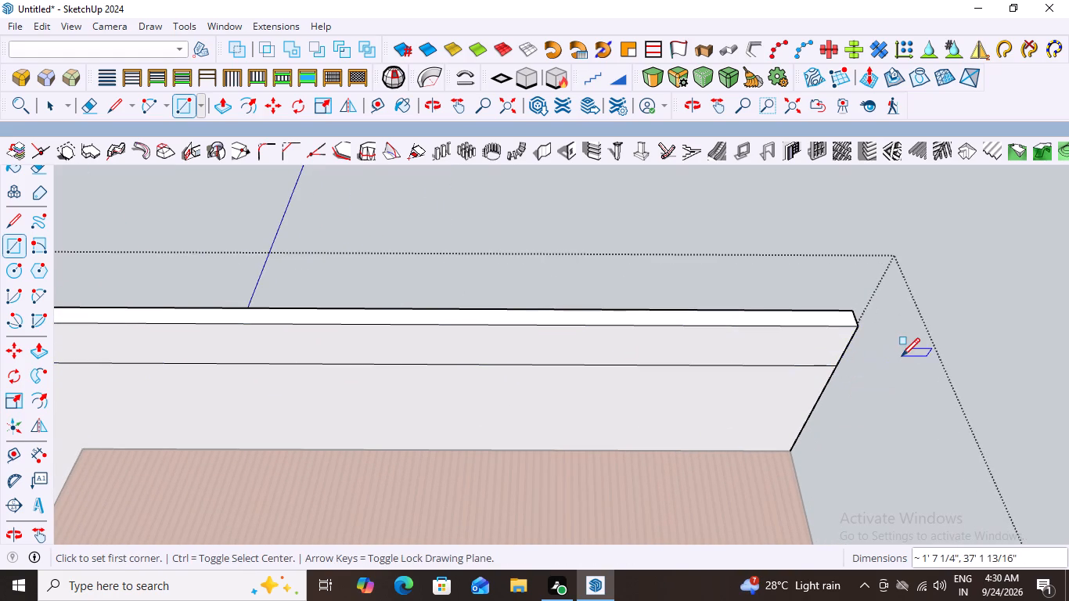
{"action": "scroll", "coordinate": [902, 356], "scroll_direction": "down", "scroll_amount": 15}
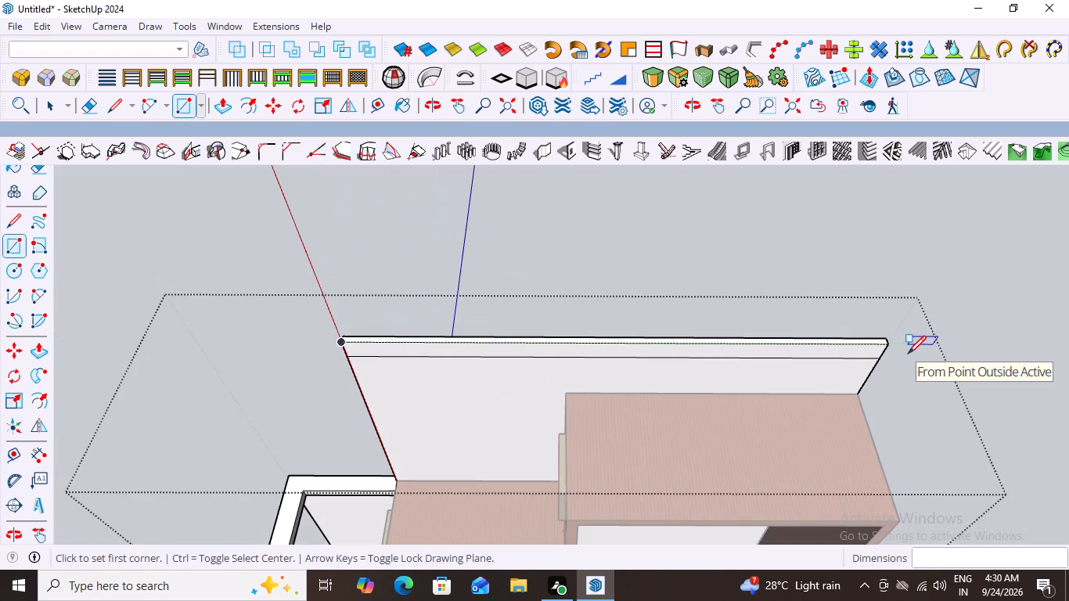
{"action": "key", "text": "space"}
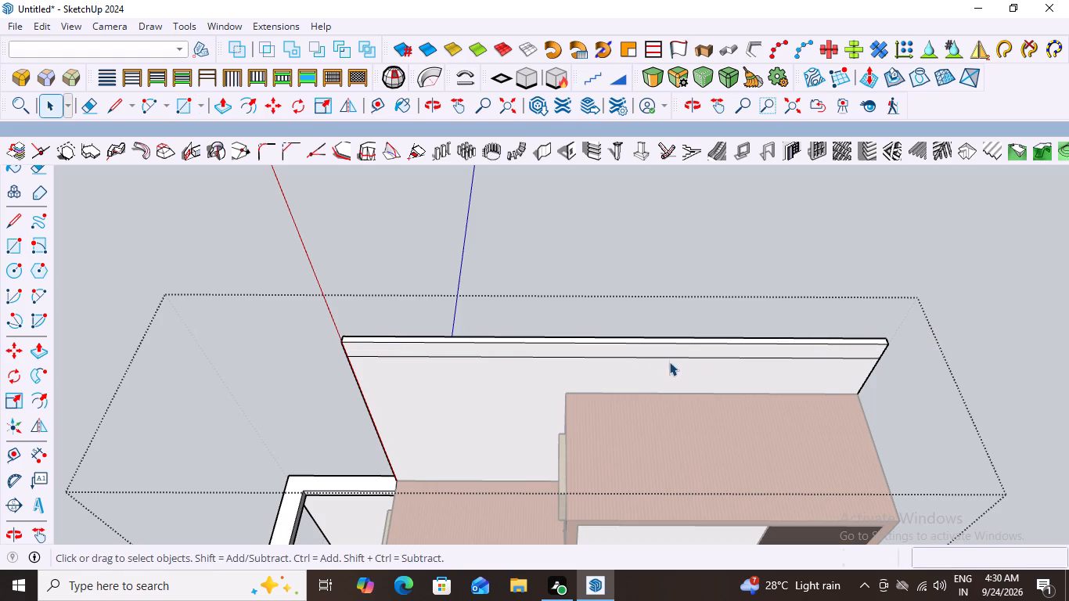
Push/Pull the strip face under the side overhang's outer edge down 1' as an edge beam.
{"action": "left_click", "coordinate": [635, 350]}
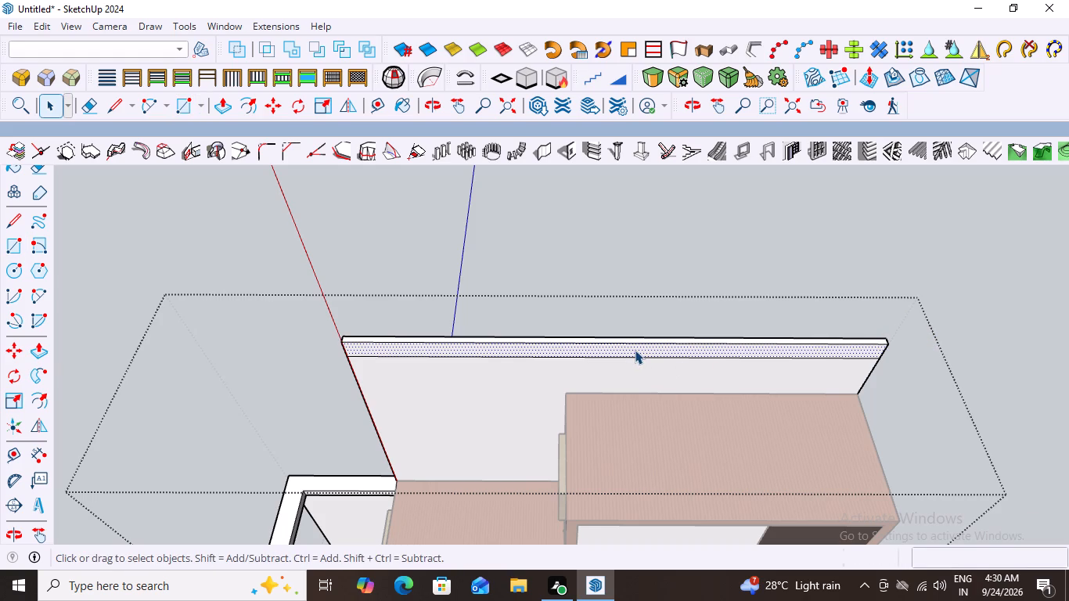
{"action": "key", "text": "p"}
{"action": "left_click", "coordinate": [636, 344]}
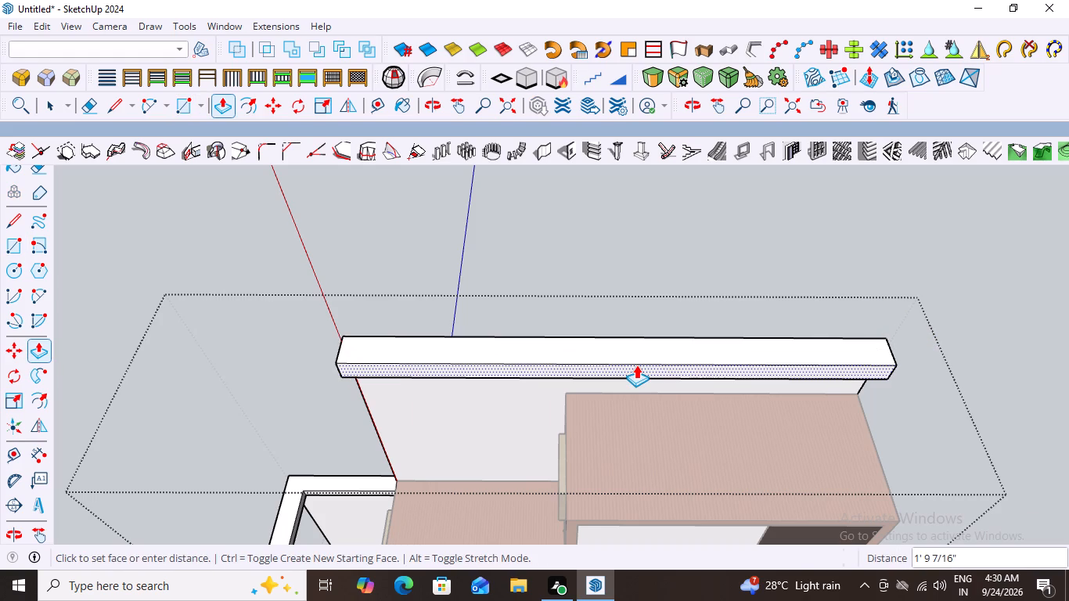
{"action": "middle_click_drag", "start_coordinate": [636, 358], "coordinate": [992, 536]}
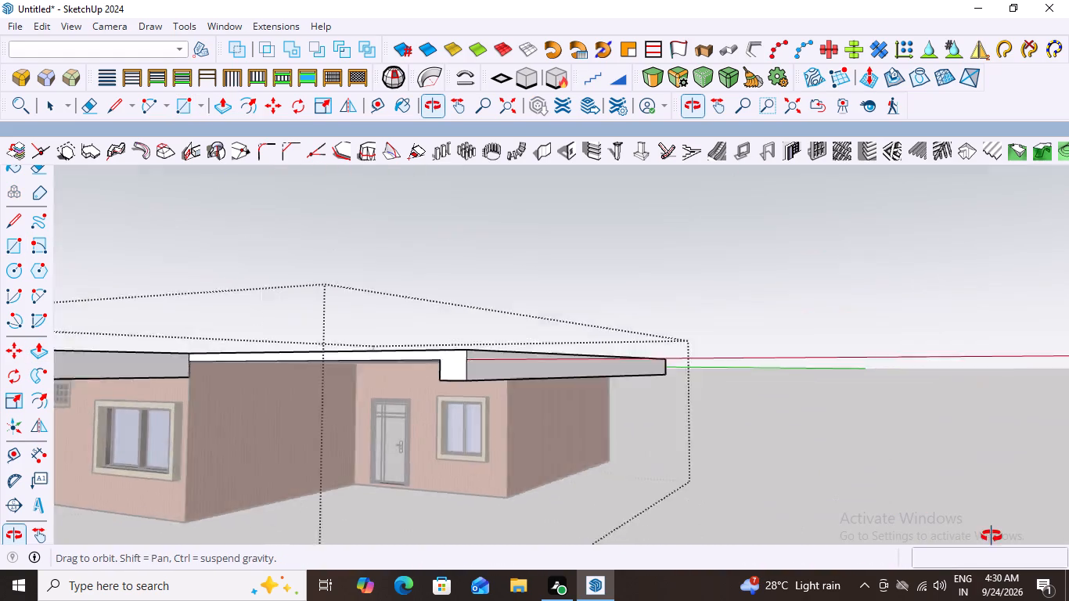
{"action": "middle_click_drag", "start_coordinate": [992, 536], "coordinate": [889, 474]}
{"action": "middle_click", "coordinate": [889, 474]}
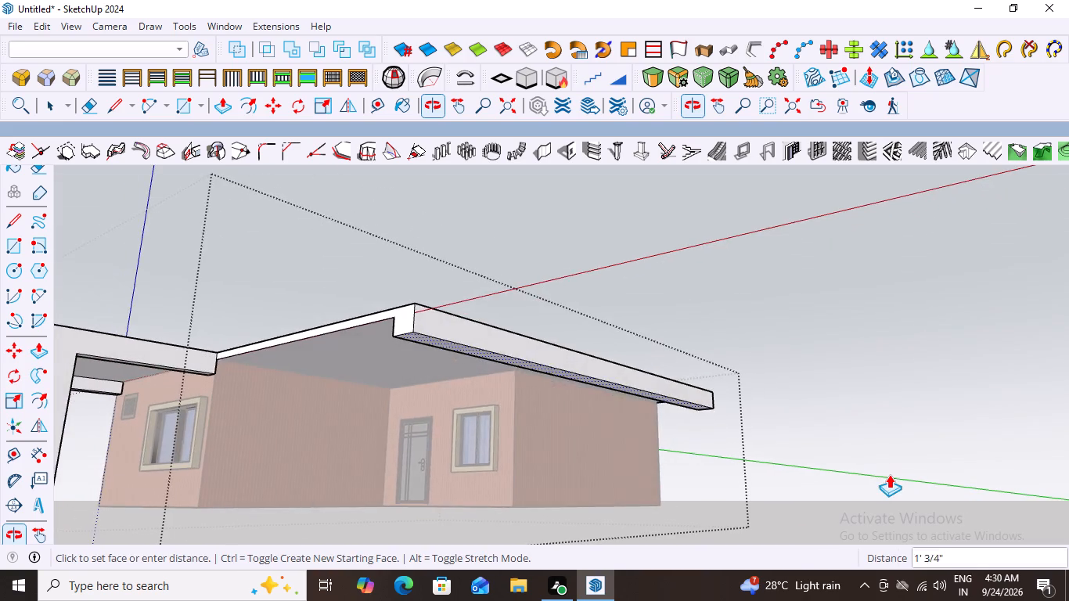
{"action": "scroll", "coordinate": [880, 473], "scroll_direction": "down", "scroll_amount": 8}
{"action": "middle_click_drag", "start_coordinate": [586, 420], "coordinate": [758, 450]}
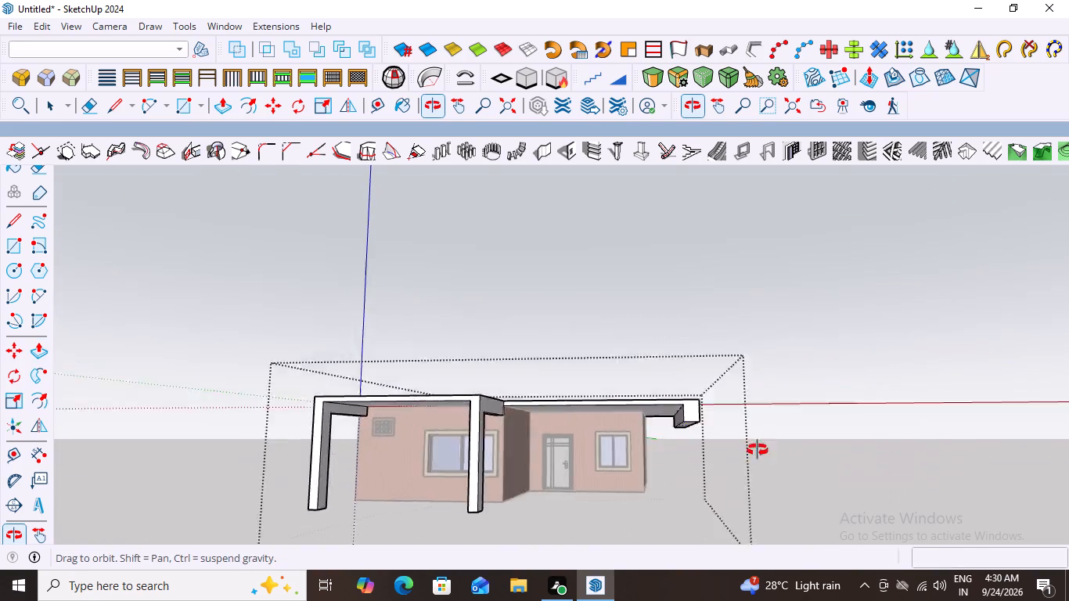
{"action": "middle_click_drag", "start_coordinate": [758, 450], "coordinate": [766, 438]}
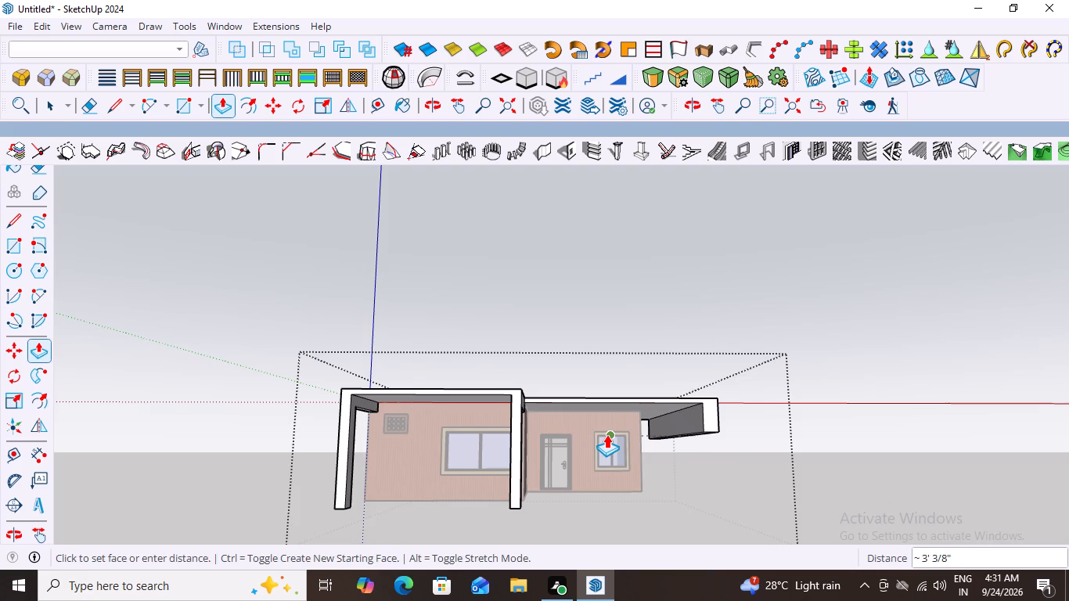
{"action": "middle_click_drag", "start_coordinate": [607, 434], "coordinate": [607, 482]}
{"action": "middle_click", "coordinate": [607, 482]}
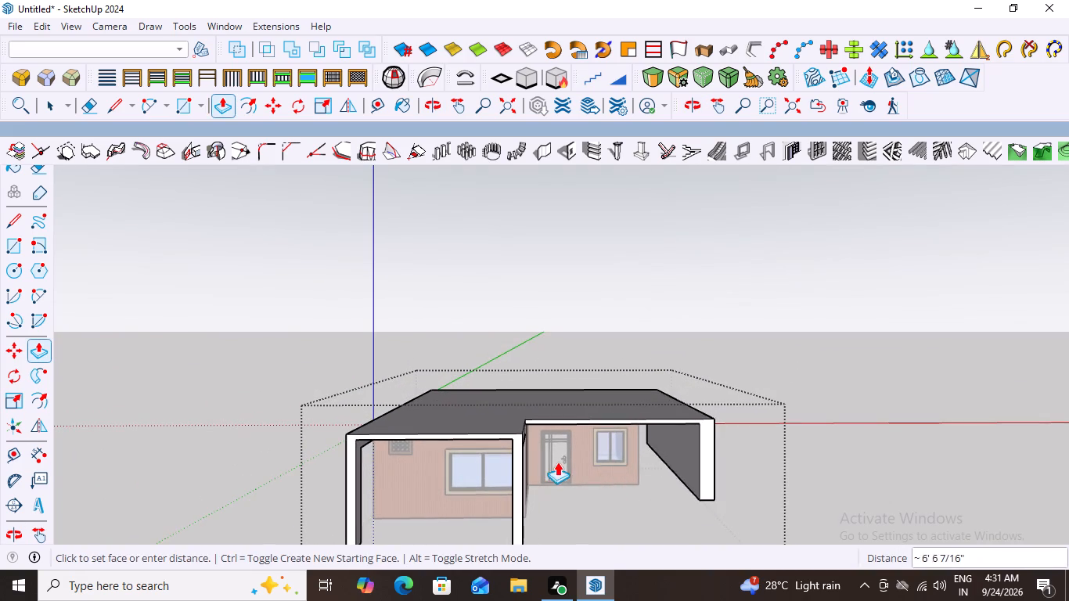
{"action": "scroll", "coordinate": [557, 462], "scroll_direction": "up", "scroll_amount": 12}
{"action": "scroll", "coordinate": [531, 434], "scroll_direction": "down", "scroll_amount": 2}
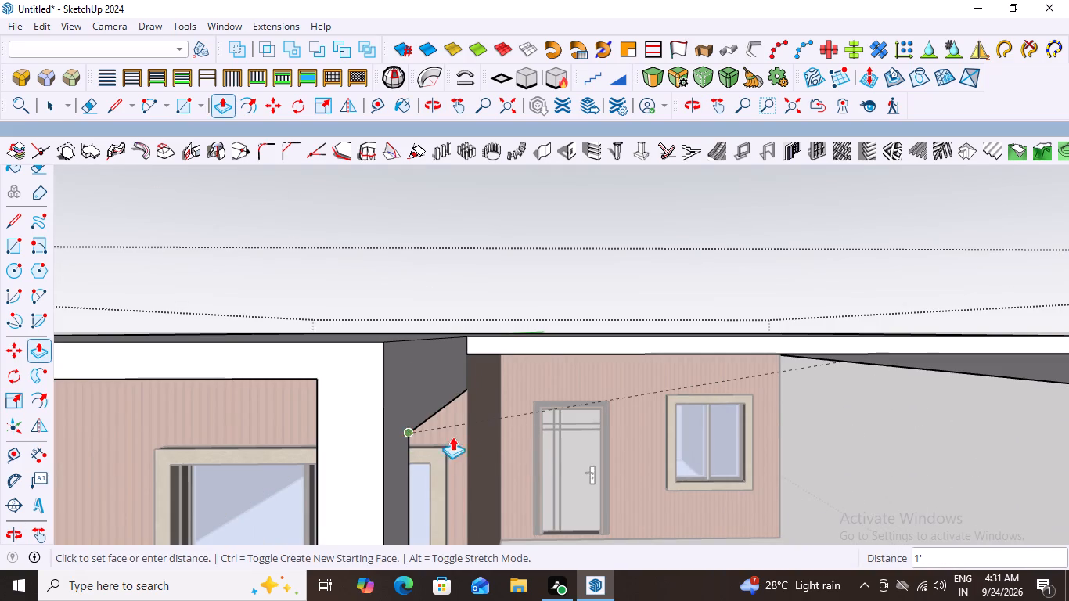
{"action": "scroll", "coordinate": [799, 396], "scroll_direction": "down", "scroll_amount": 9}
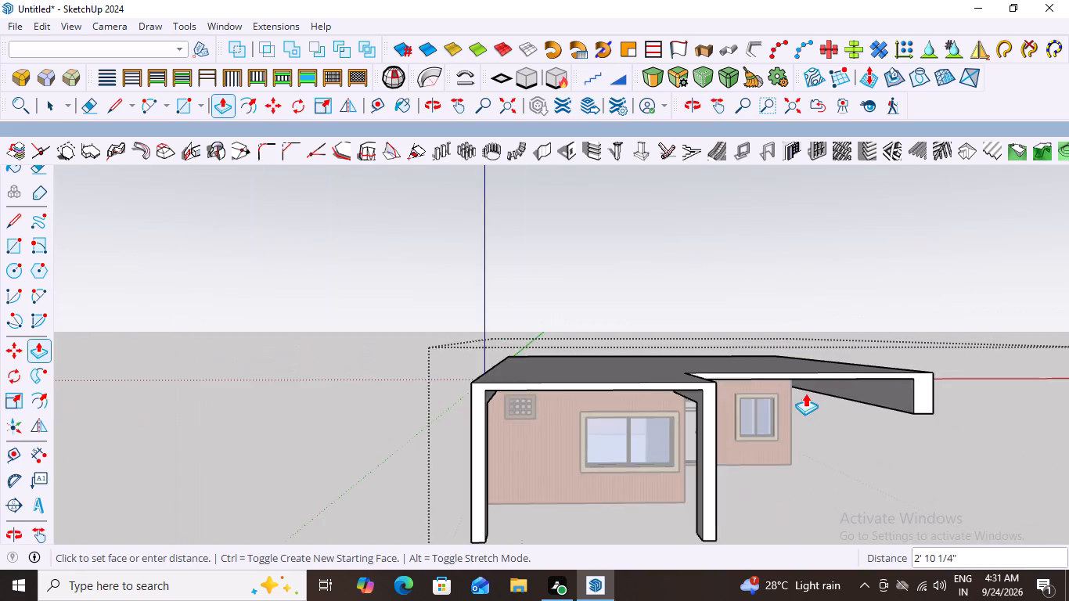
{"action": "scroll", "coordinate": [805, 393], "scroll_direction": "down", "scroll_amount": 1}
{"action": "middle_click_drag", "start_coordinate": [846, 387], "coordinate": [796, 322]}
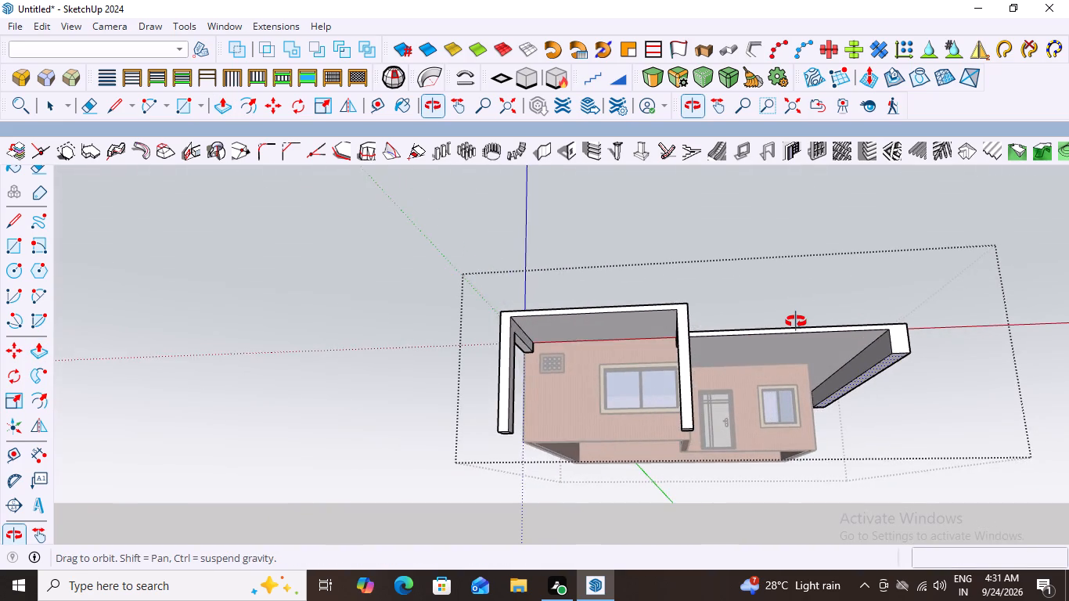
{"action": "middle_click_drag", "start_coordinate": [796, 322], "coordinate": [793, 325]}
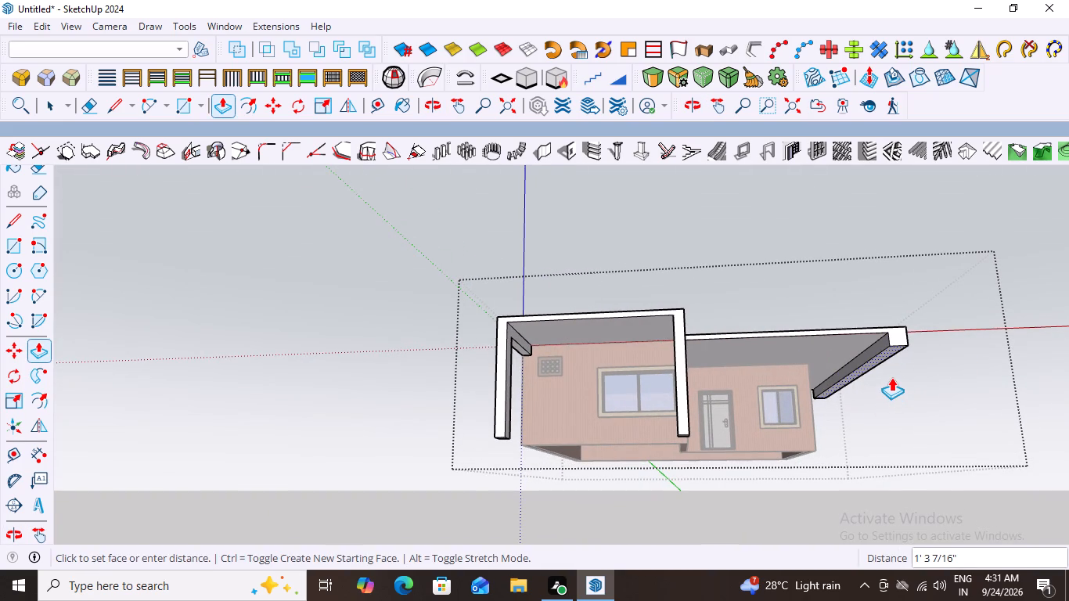
{"action": "type", "text": "1'"}
{"action": "key", "text": "Return"}
{"action": "key", "text": "space"}
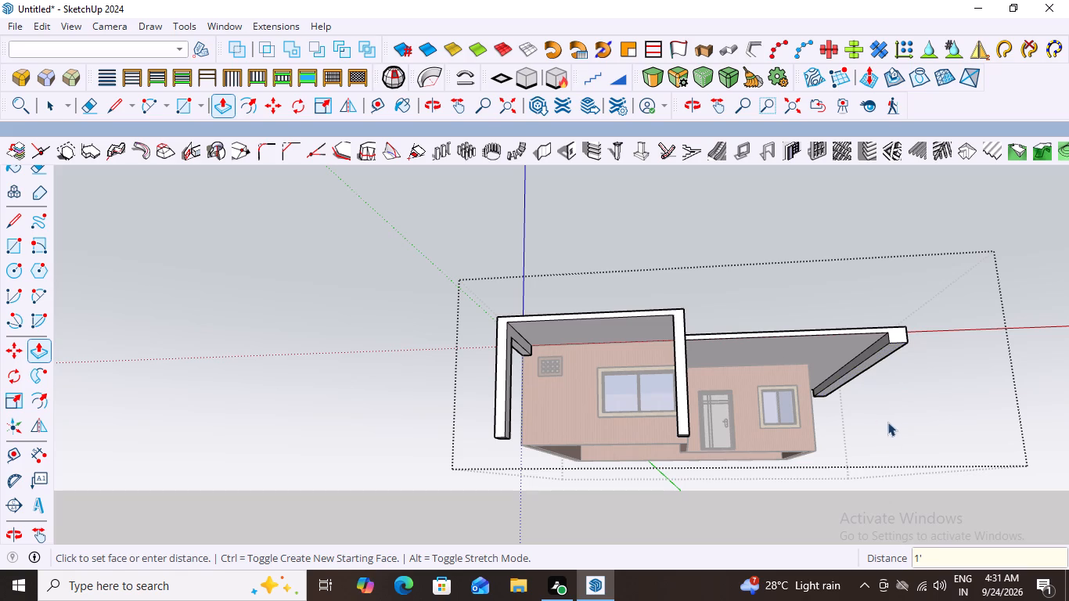
Examine the edge beam under the side overhang and its front end relative to the columned front overhang.
{"action": "scroll", "coordinate": [934, 369], "scroll_direction": "down", "scroll_amount": 6}
{"action": "middle_click_drag", "start_coordinate": [876, 427], "coordinate": [935, 463]}
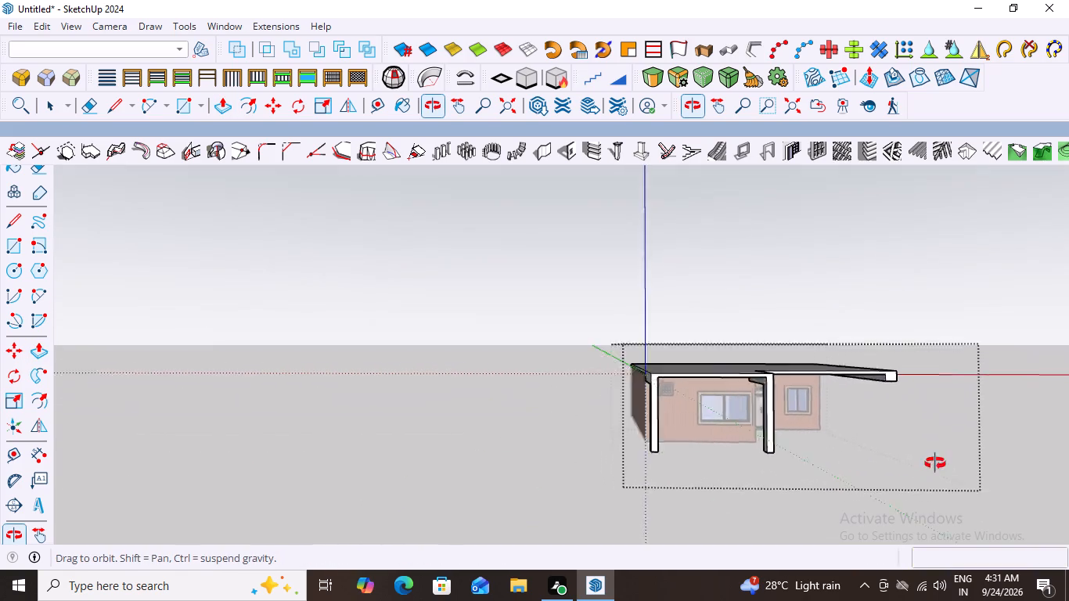
{"action": "middle_click_drag", "start_coordinate": [935, 463], "coordinate": [946, 422]}
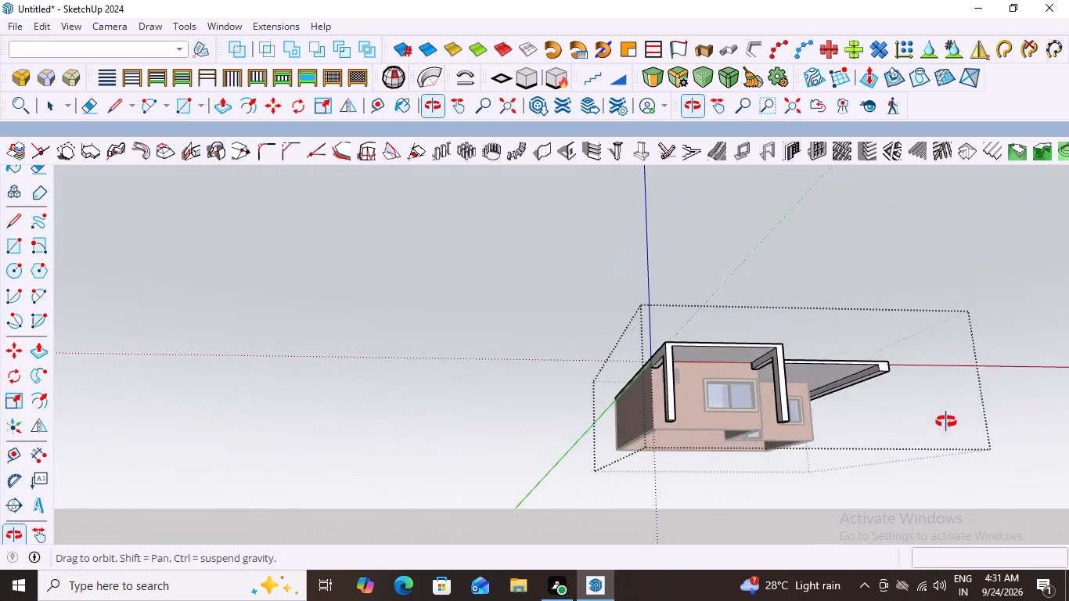
{"action": "middle_click_drag", "start_coordinate": [946, 422], "coordinate": [952, 433]}
{"action": "middle_click", "coordinate": [952, 433]}
{"action": "scroll", "coordinate": [884, 371], "scroll_direction": "up", "scroll_amount": 11}
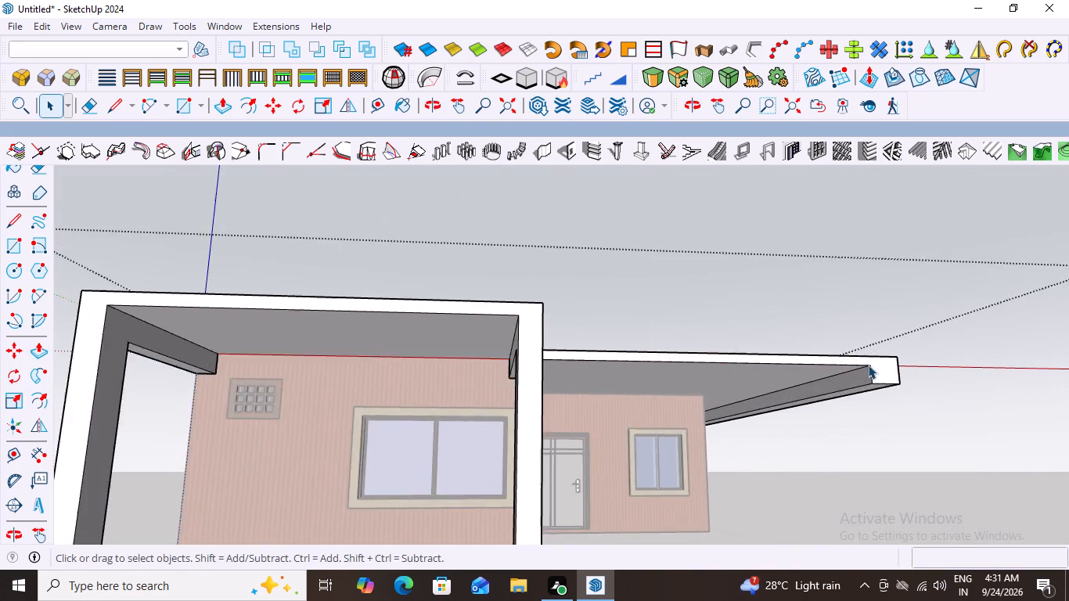
{"action": "scroll", "coordinate": [868, 369], "scroll_direction": "up", "scroll_amount": 6}
{"action": "scroll", "coordinate": [870, 373], "scroll_direction": "down", "scroll_amount": 6}
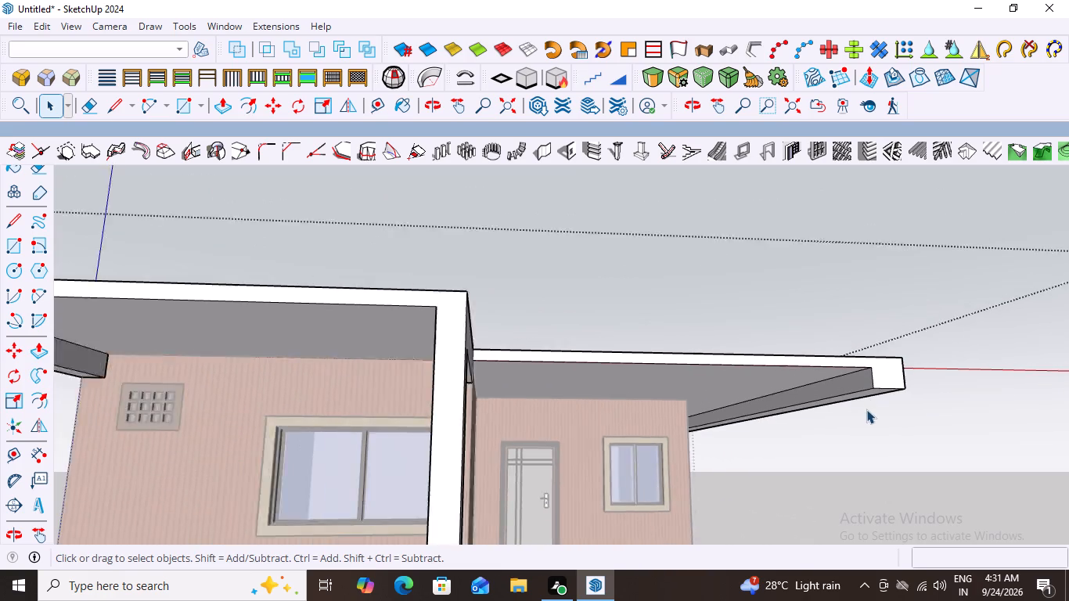
{"action": "scroll", "coordinate": [866, 409], "scroll_direction": "down", "scroll_amount": 3}
{"action": "middle_click_drag", "start_coordinate": [886, 395], "coordinate": [822, 294]}
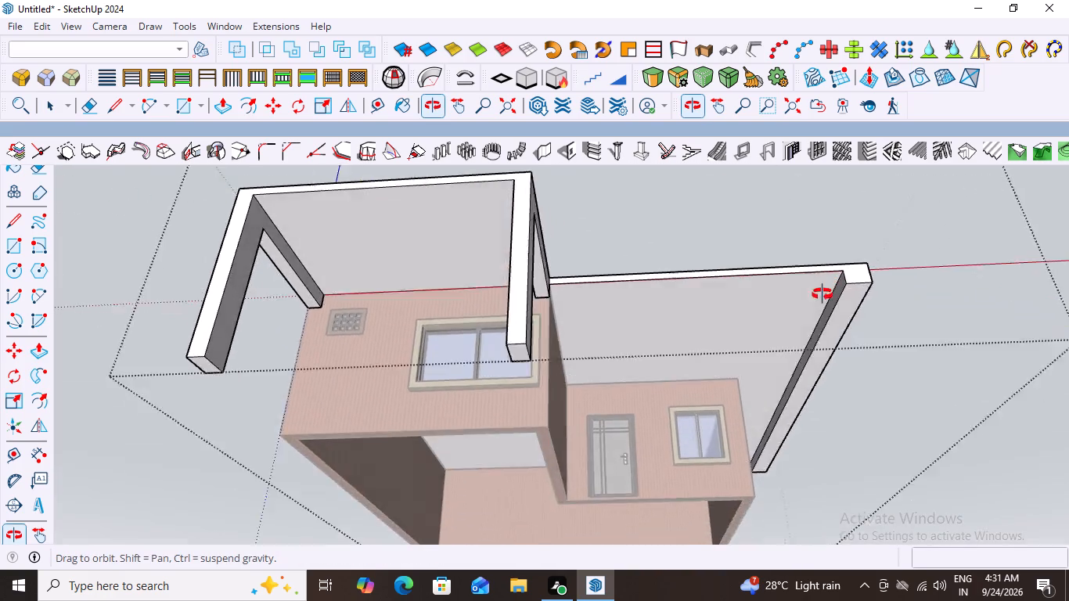
{"action": "middle_click_drag", "start_coordinate": [822, 294], "coordinate": [779, 385]}
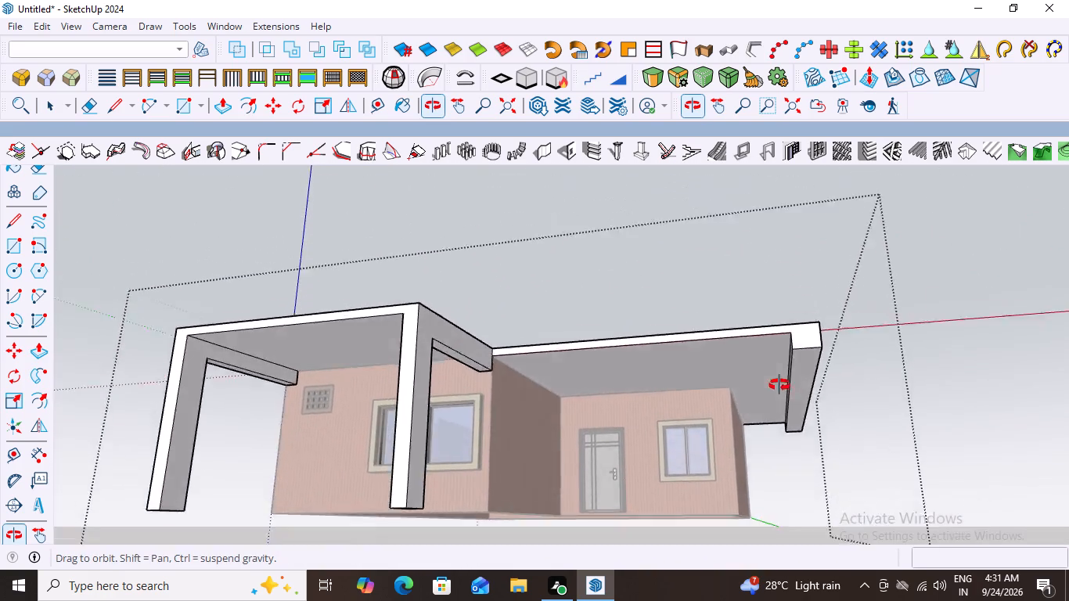
{"action": "middle_click_drag", "start_coordinate": [779, 385], "coordinate": [797, 436]}
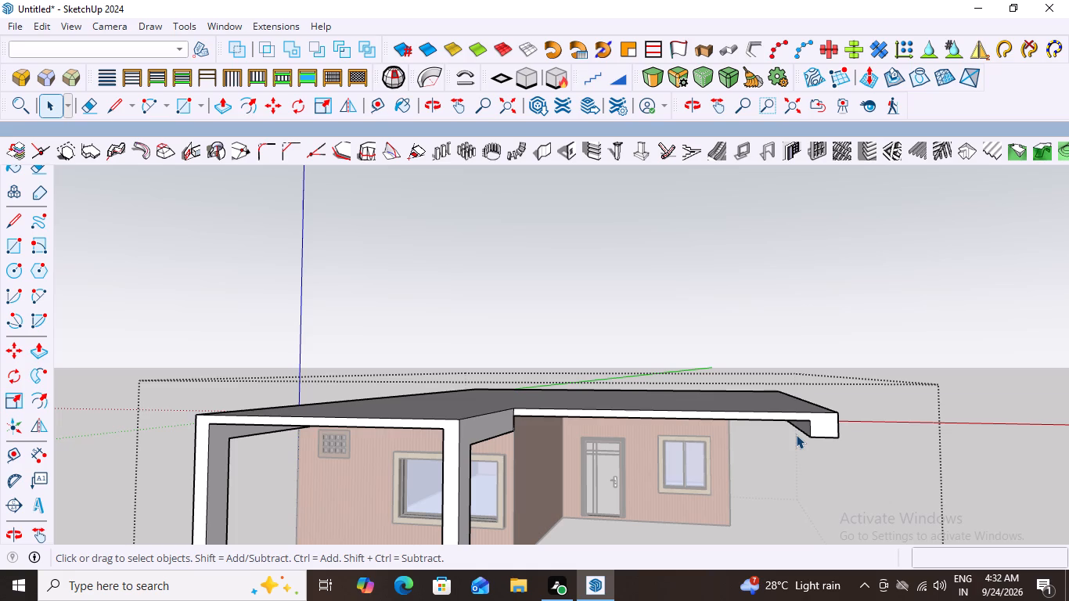
Draw a rectangle about 2' 11/16" by 1' 7 1/4" on the underside of the side edge beam, at its front end.
{"action": "middle_click_drag", "start_coordinate": [865, 401], "coordinate": [863, 296]}
{"action": "scroll", "coordinate": [812, 237], "scroll_direction": "up", "scroll_amount": 1}
{"action": "scroll", "coordinate": [898, 291], "scroll_direction": "up", "scroll_amount": 3}
{"action": "scroll", "coordinate": [840, 257], "scroll_direction": "up", "scroll_amount": 3}
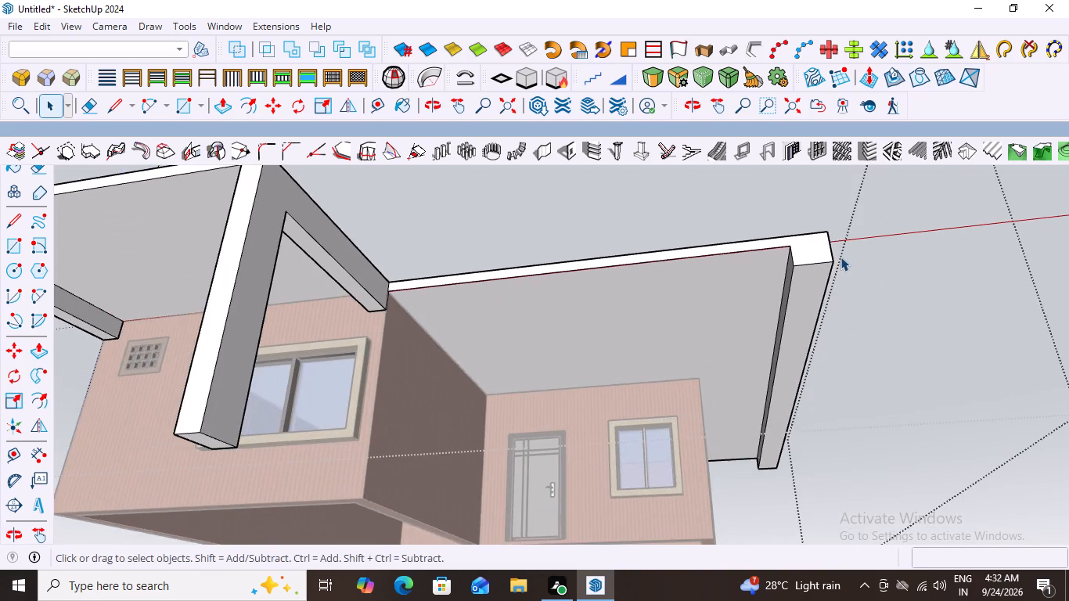
{"action": "scroll", "coordinate": [820, 265], "scroll_direction": "up", "scroll_amount": 1}
{"action": "middle_click_drag", "start_coordinate": [816, 243], "coordinate": [801, 205]}
{"action": "scroll", "coordinate": [801, 206], "scroll_direction": "up", "scroll_amount": 1}
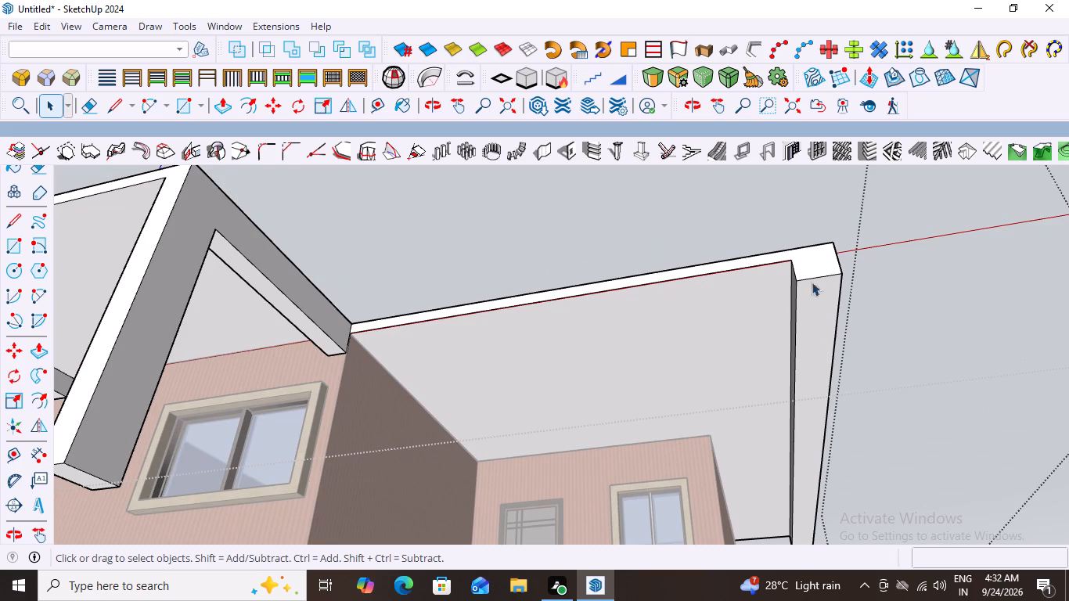
{"action": "middle_click_drag", "start_coordinate": [883, 266], "coordinate": [935, 283]}
{"action": "scroll", "coordinate": [801, 305], "scroll_direction": "down", "scroll_amount": 1}
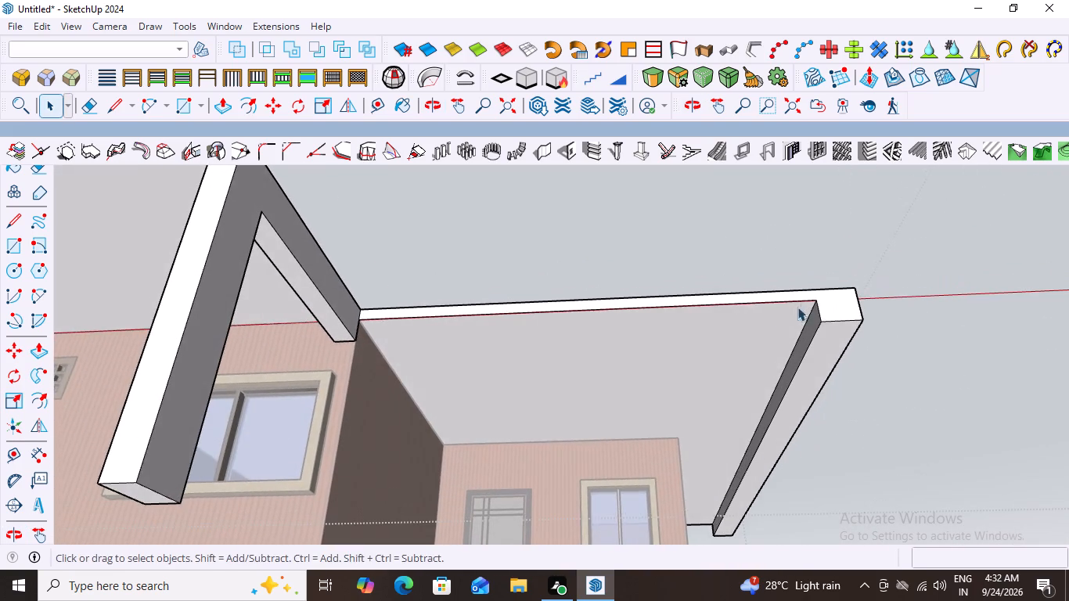
{"action": "middle_click_drag", "start_coordinate": [758, 312], "coordinate": [724, 290]}
{"action": "left_click", "coordinate": [873, 344]}
{"action": "left_click", "coordinate": [844, 334]}
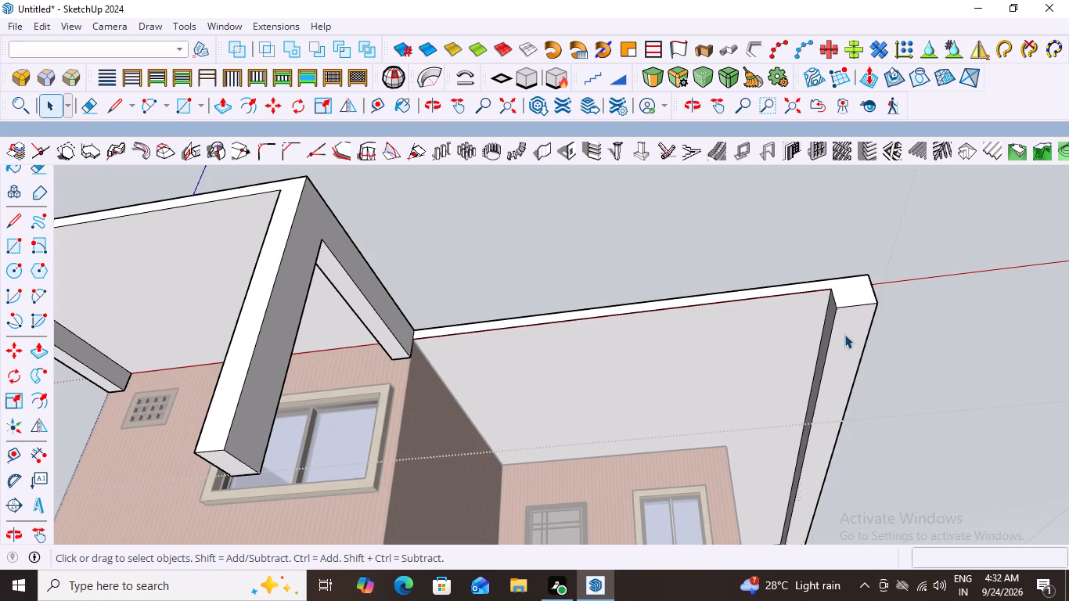
{"action": "middle_click_drag", "start_coordinate": [939, 340], "coordinate": [1018, 357]}
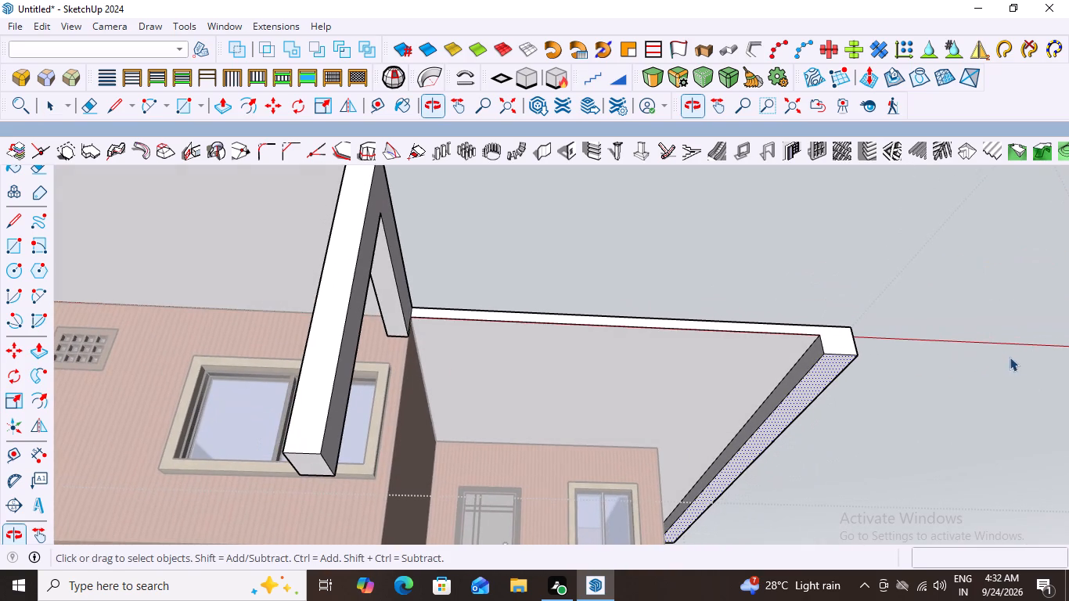
{"action": "scroll", "coordinate": [836, 371], "scroll_direction": "up", "scroll_amount": 6}
{"action": "middle_click_drag", "start_coordinate": [829, 369], "coordinate": [813, 352]}
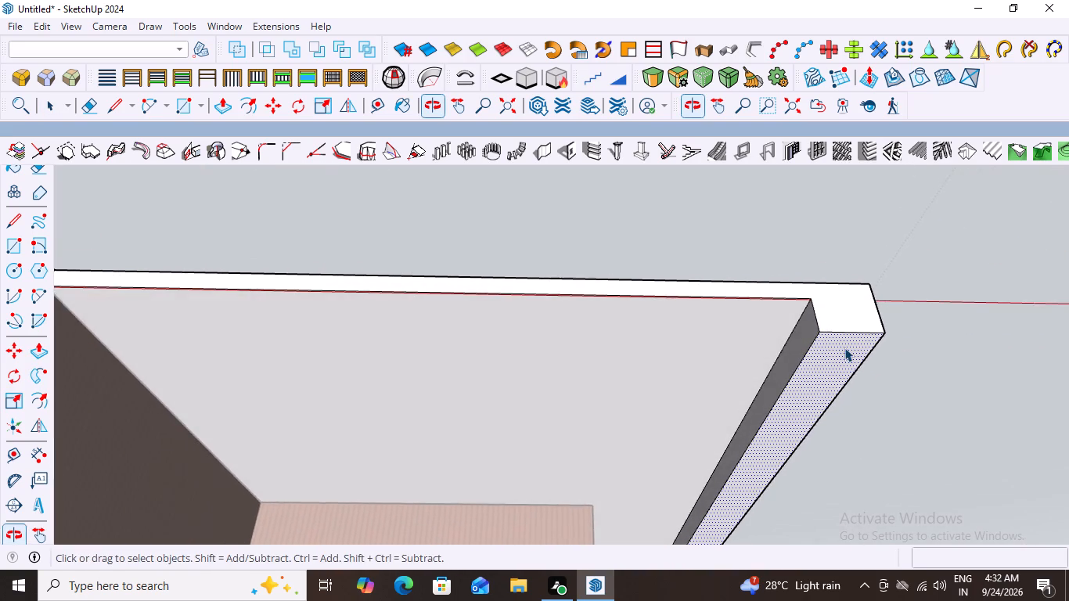
{"action": "scroll", "coordinate": [845, 347], "scroll_direction": "up", "scroll_amount": 3}
{"action": "middle_click_drag", "start_coordinate": [910, 351], "coordinate": [859, 312]}
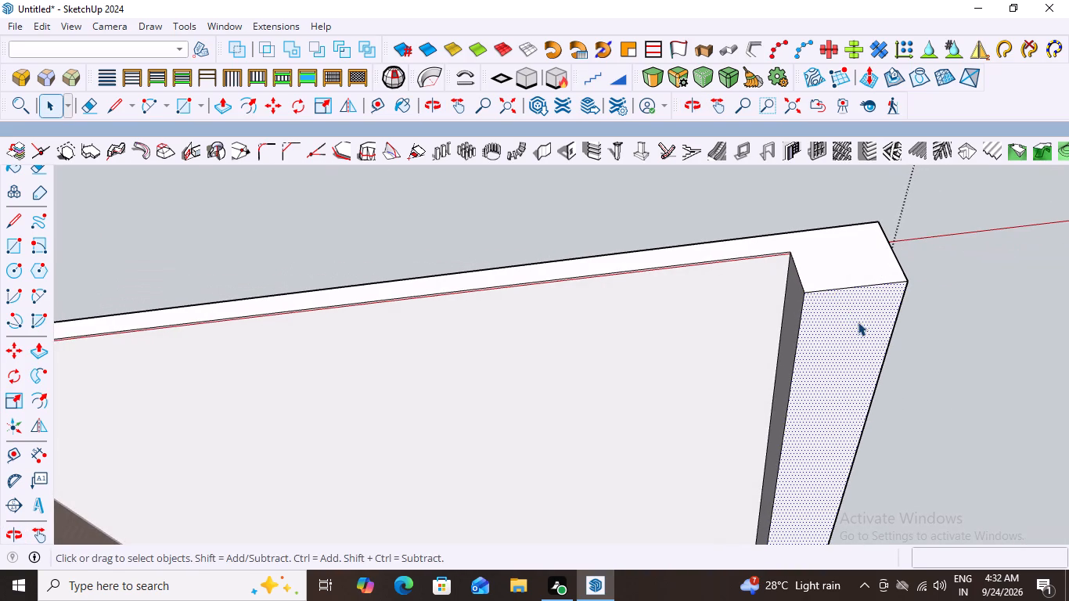
{"action": "key", "text": "r"}
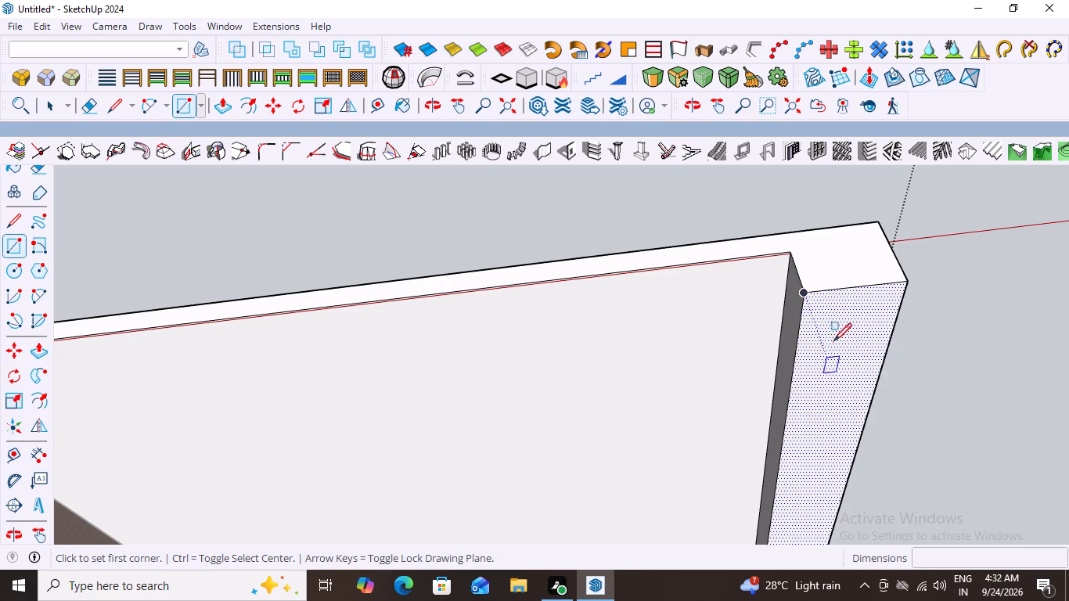
{"action": "left_click", "coordinate": [805, 297]}
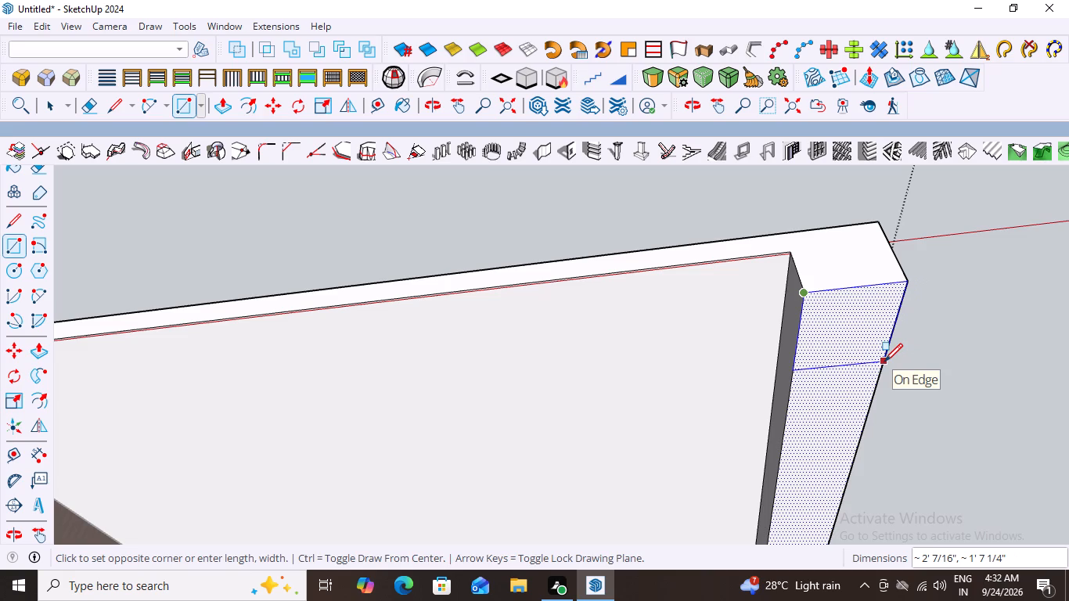
{"action": "scroll", "coordinate": [884, 356], "scroll_direction": "down", "scroll_amount": 5}
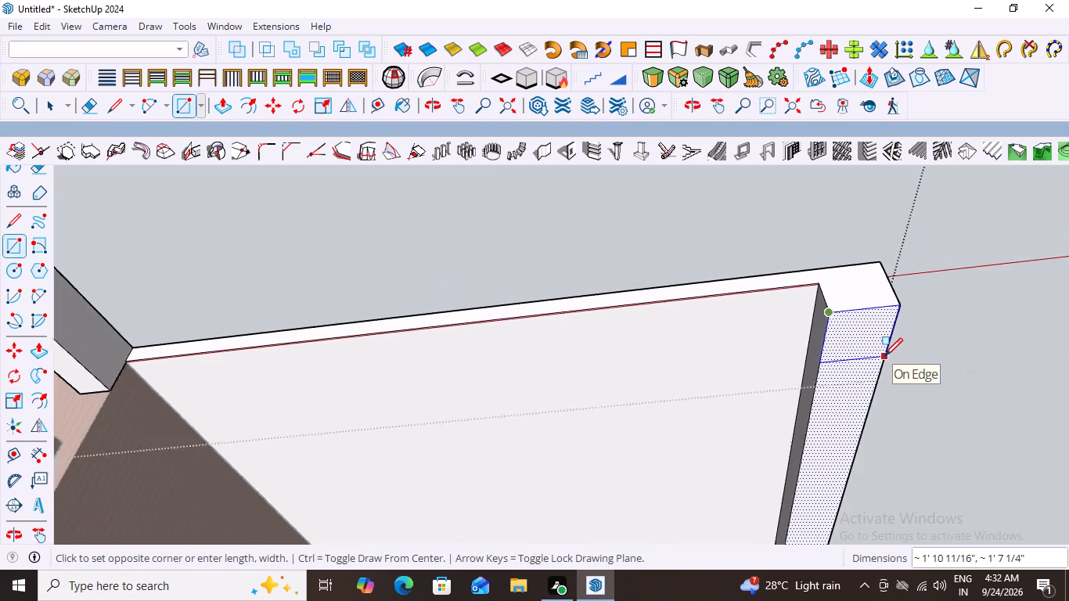
{"action": "scroll", "coordinate": [884, 356], "scroll_direction": "down", "scroll_amount": 4}
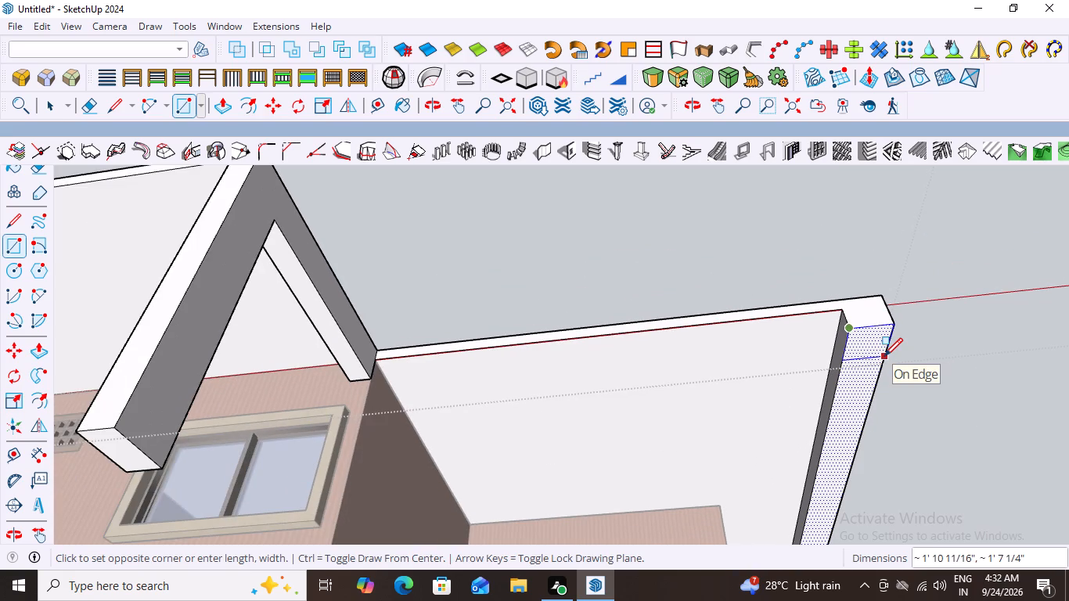
{"action": "scroll", "coordinate": [885, 361], "scroll_direction": "down", "scroll_amount": 3}
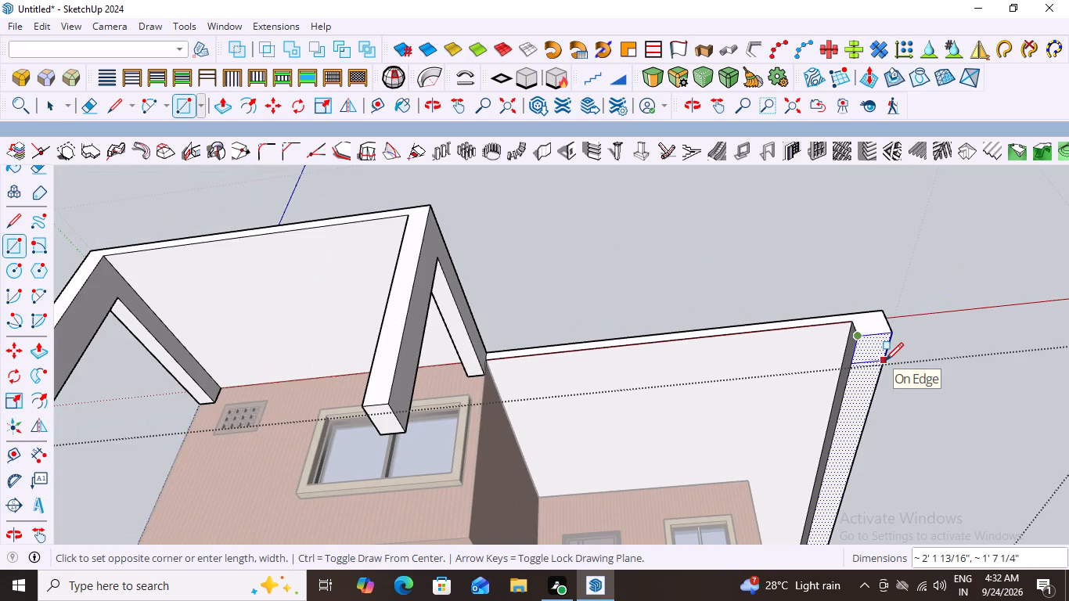
{"action": "scroll", "coordinate": [893, 354], "scroll_direction": "up", "scroll_amount": 13}
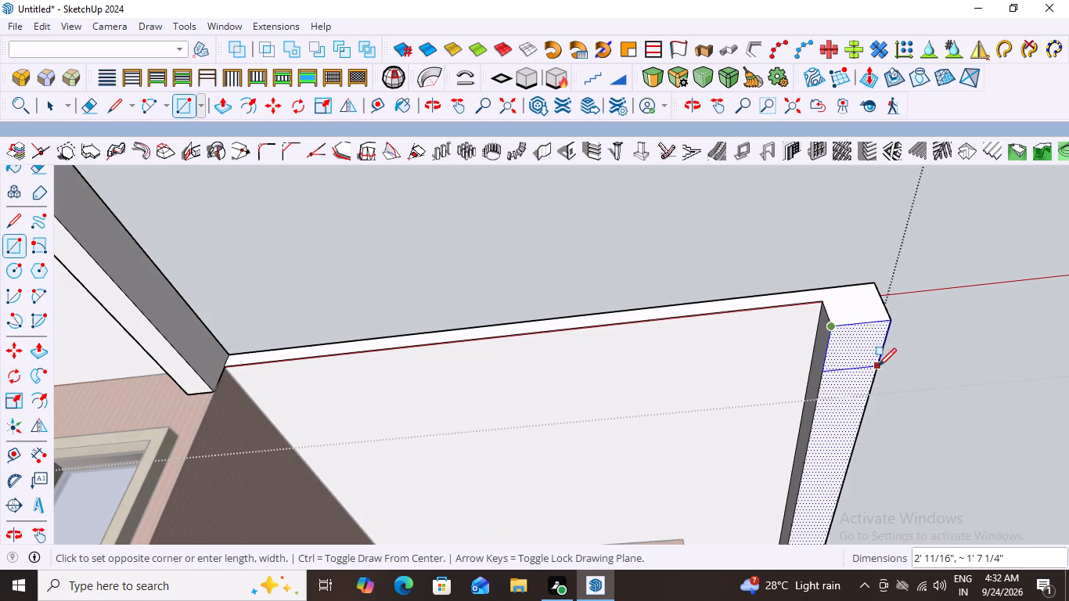
{"action": "left_click", "coordinate": [878, 366]}
{"action": "key", "text": "space"}
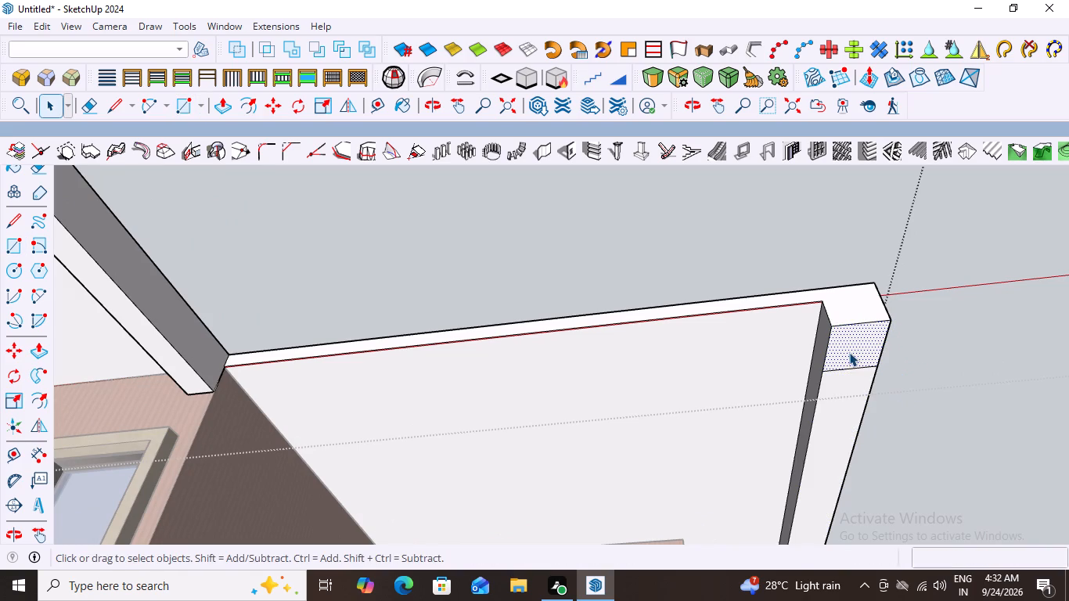
Make a component from the small rectangle face and its edges at the edge beam's front end, keeping the default settings.
{"action": "left_click", "coordinate": [849, 352]}
{"action": "left_click", "coordinate": [849, 352]}
{"action": "middle_click_drag", "start_coordinate": [907, 349], "coordinate": [887, 332]}
{"action": "scroll", "coordinate": [887, 332], "scroll_direction": "down", "scroll_amount": 9}
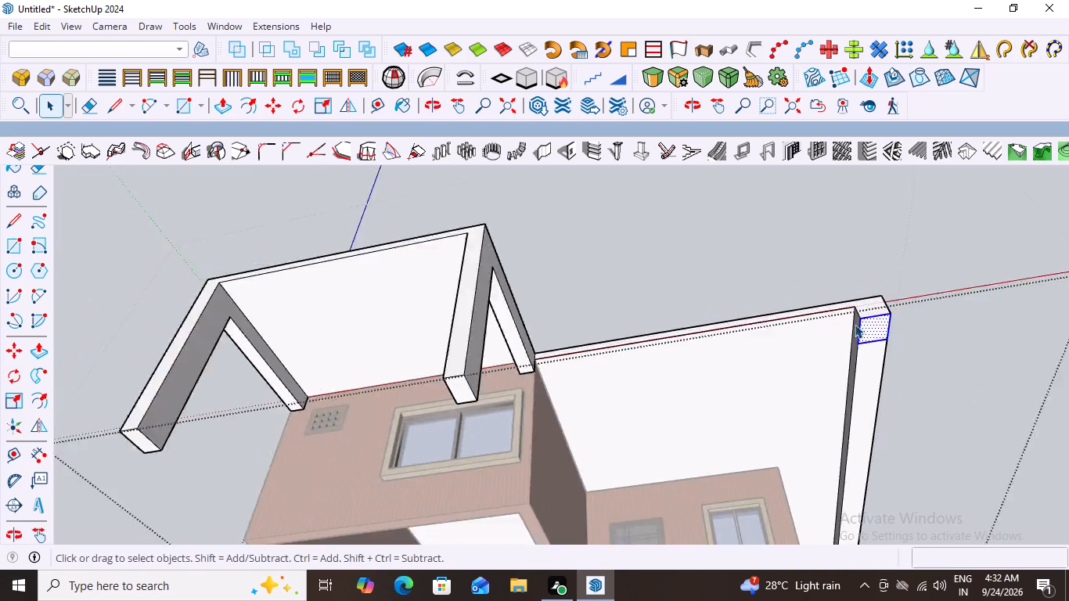
{"action": "scroll", "coordinate": [855, 324], "scroll_direction": "down", "scroll_amount": 4}
{"action": "middle_click_drag", "start_coordinate": [835, 333], "coordinate": [657, 331]}
{"action": "scroll", "coordinate": [660, 331], "scroll_direction": "down", "scroll_amount": 6}
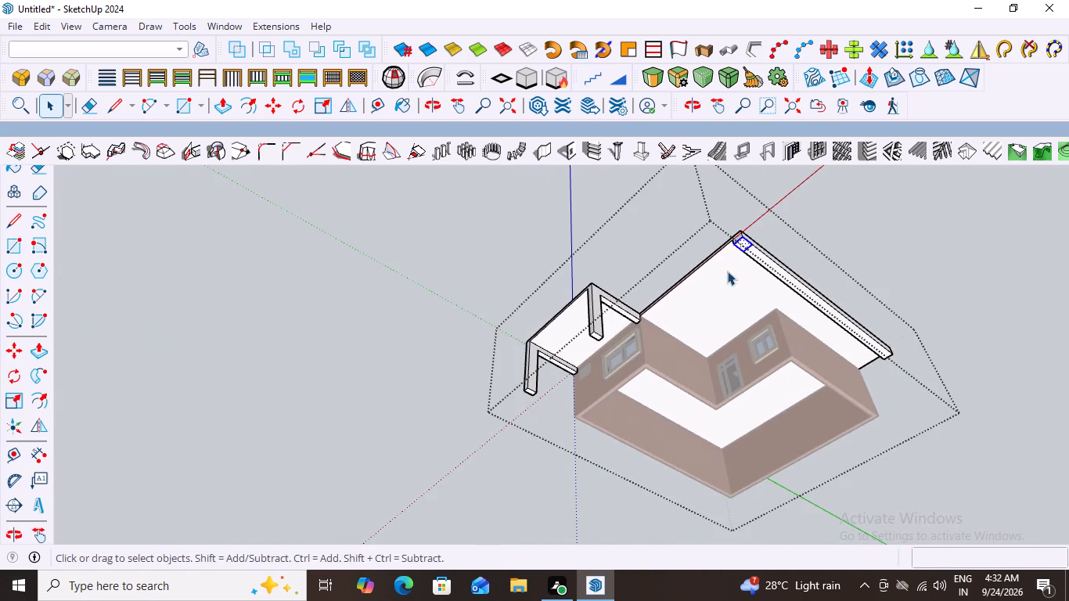
{"action": "middle_click_drag", "start_coordinate": [724, 224], "coordinate": [567, 239]}
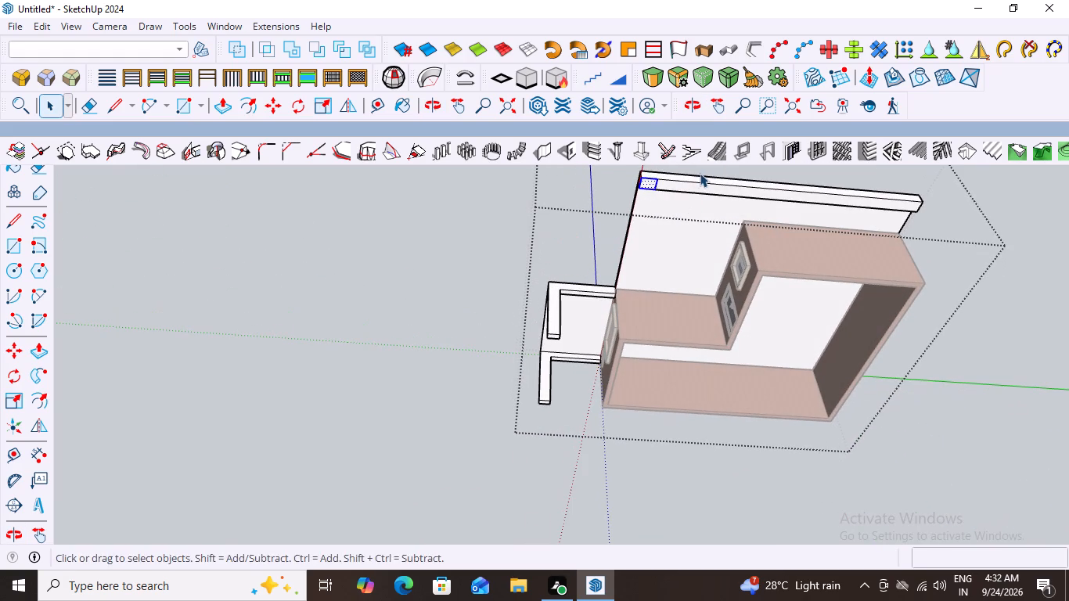
{"action": "middle_click_drag", "start_coordinate": [645, 190], "coordinate": [614, 218]}
{"action": "scroll", "coordinate": [614, 218], "scroll_direction": "down", "scroll_amount": 6}
{"action": "scroll", "coordinate": [668, 160], "scroll_direction": "up", "scroll_amount": 3}
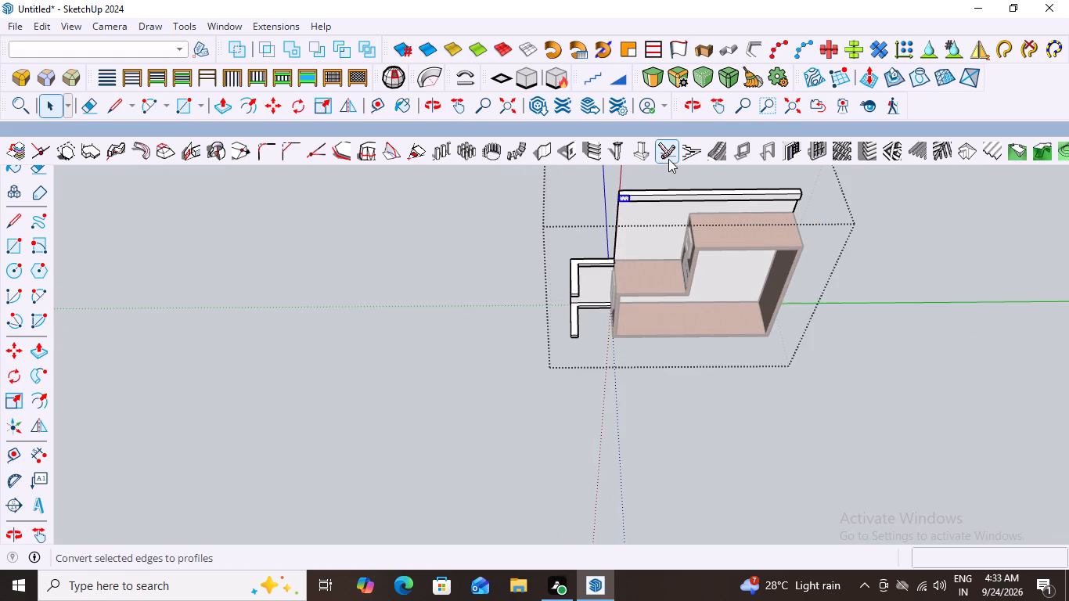
{"action": "scroll", "coordinate": [668, 159], "scroll_direction": "up", "scroll_amount": 11}
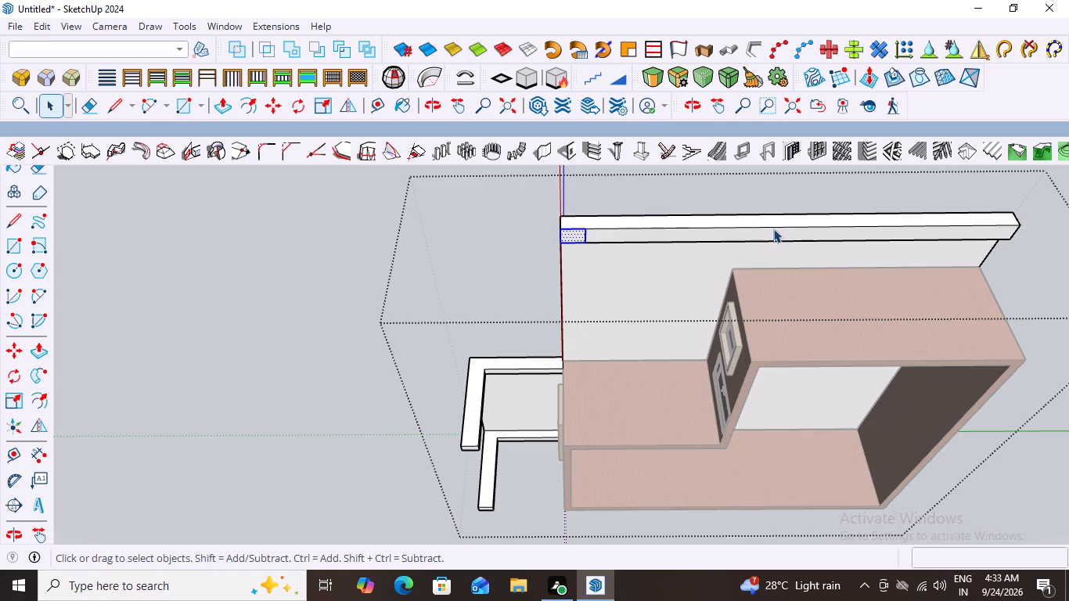
{"action": "scroll", "coordinate": [759, 226], "scroll_direction": "down", "scroll_amount": 4}
{"action": "scroll", "coordinate": [943, 232], "scroll_direction": "up", "scroll_amount": 4}
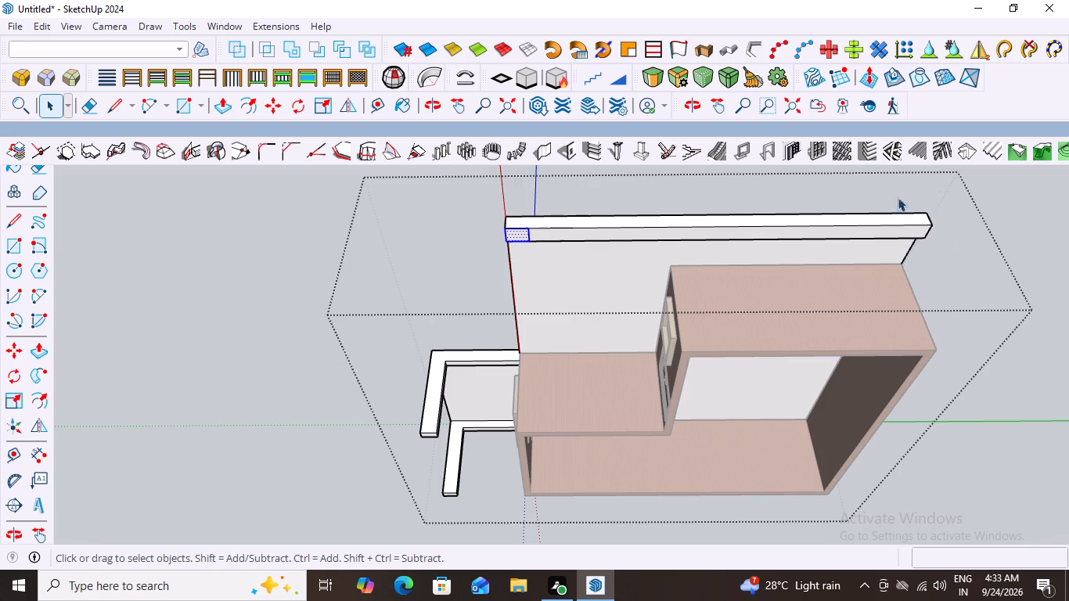
{"action": "scroll", "coordinate": [510, 243], "scroll_direction": "up", "scroll_amount": 5}
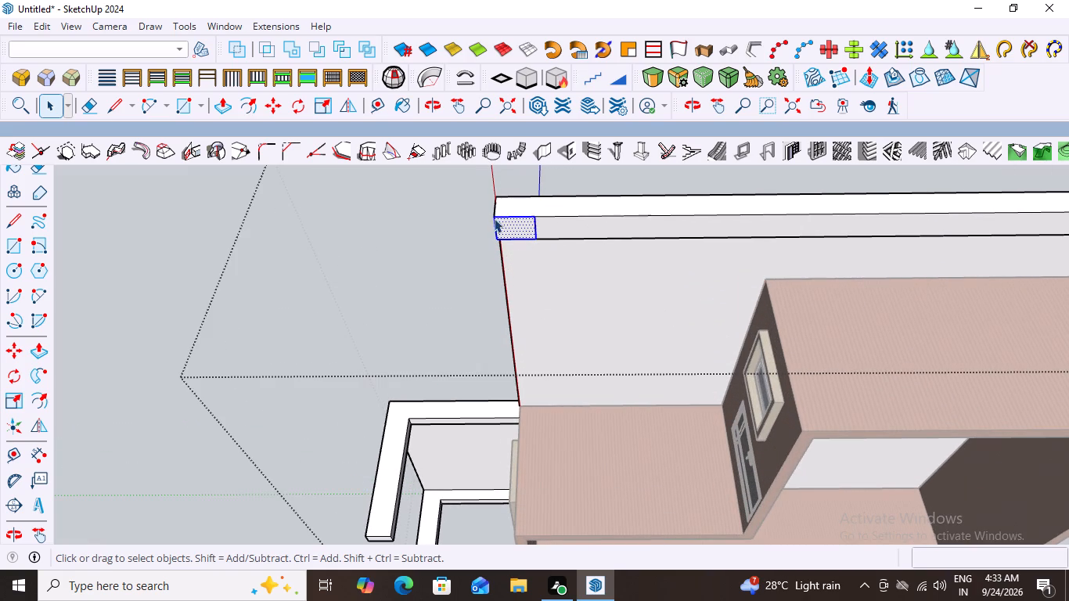
{"action": "double_click", "coordinate": [514, 226]}
{"action": "right_click", "coordinate": [517, 227]}
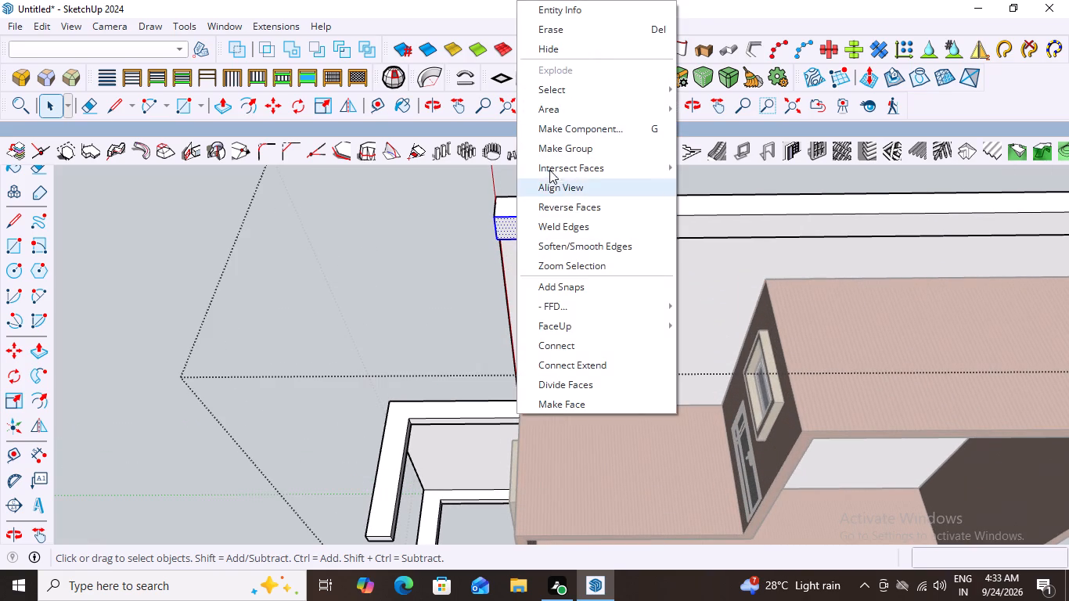
{"action": "scroll", "coordinate": [409, 208], "scroll_direction": "down", "scroll_amount": 3}
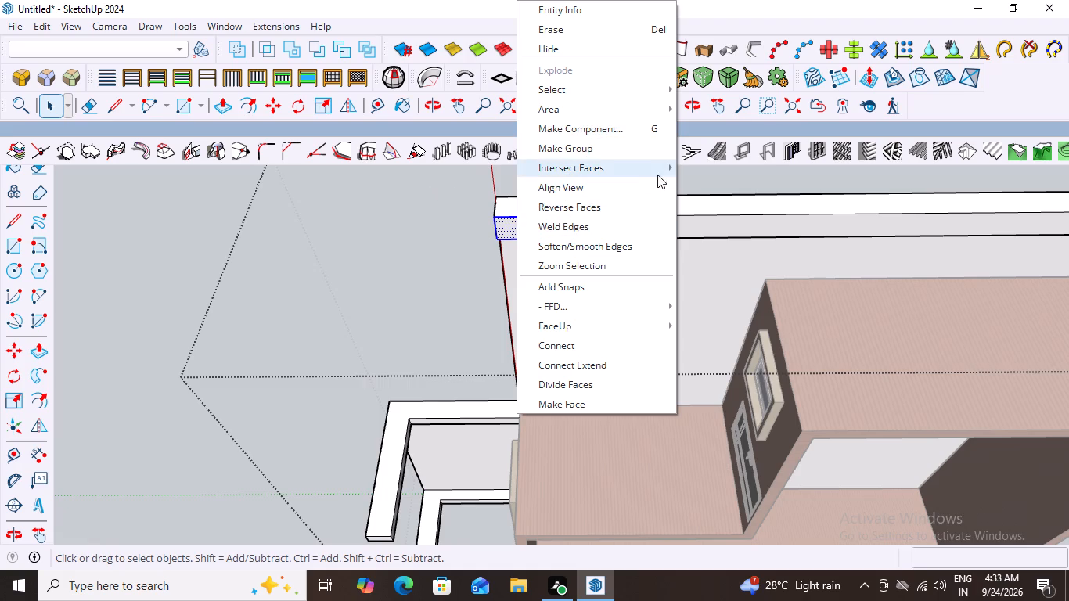
{"action": "left_click", "coordinate": [584, 127]}
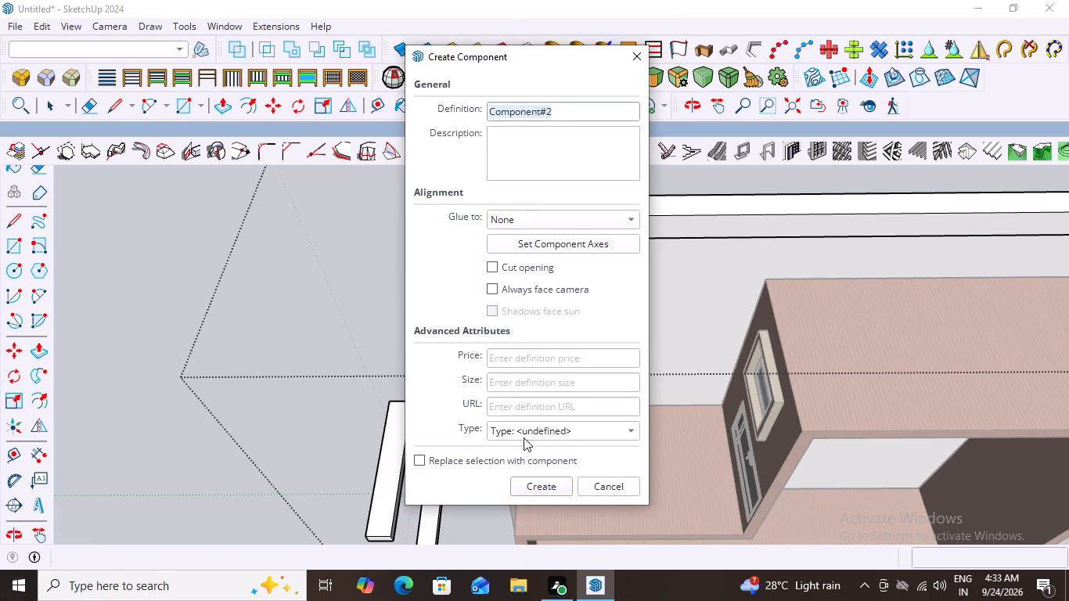
{"action": "left_click", "coordinate": [534, 491]}
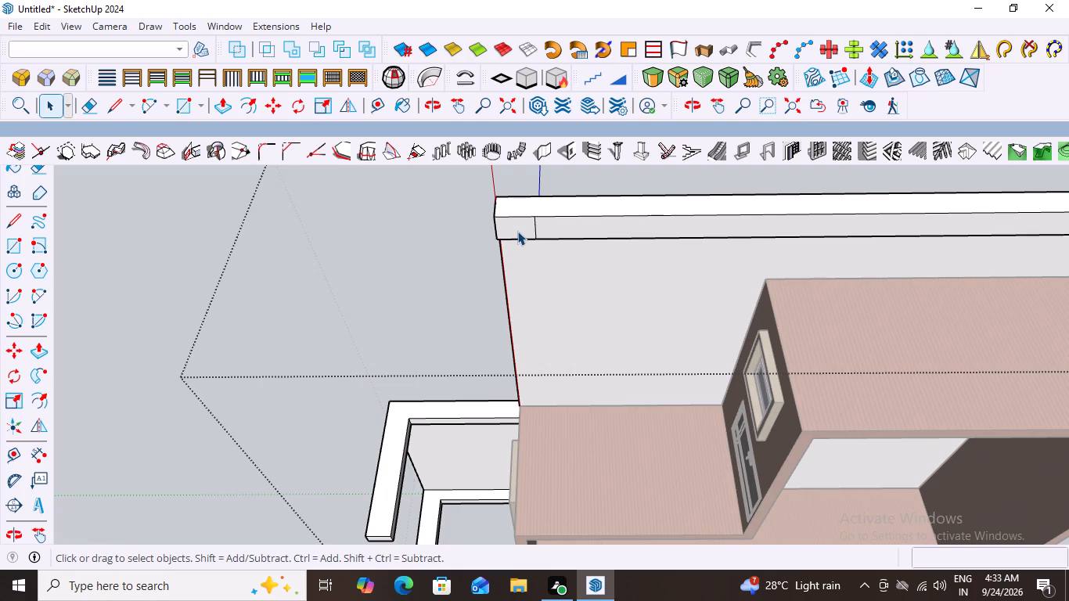
Copy the front-end rectangle with its edges 17' 6 9/16" along the edge beam's underside to the midpoint of its inner edge.
{"action": "left_click", "coordinate": [517, 231]}
{"action": "left_click", "coordinate": [517, 231]}
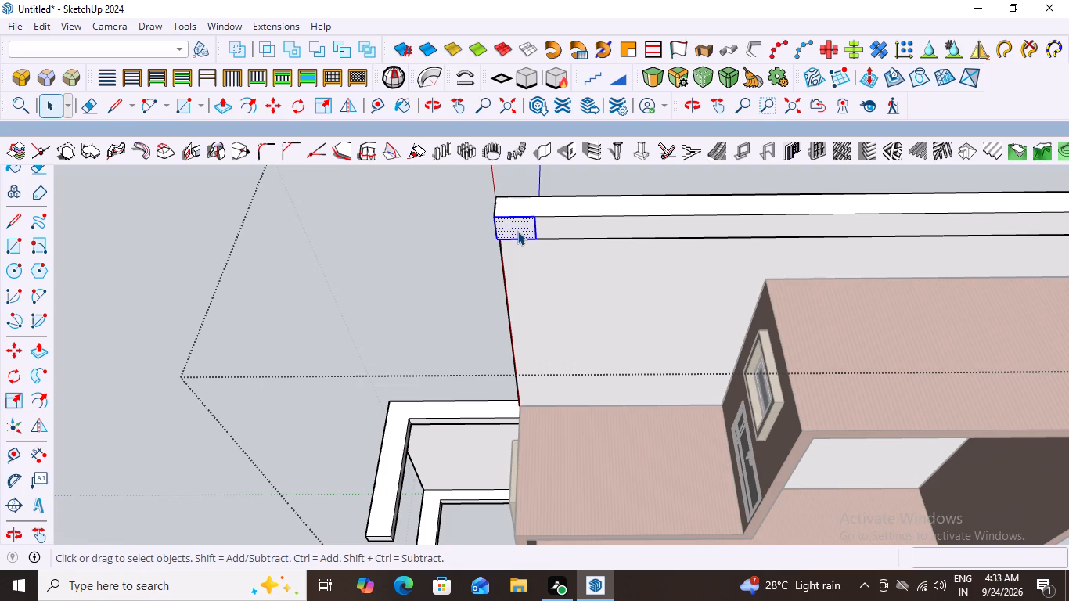
{"action": "key", "text": "ctrl+c"}
{"action": "key", "text": "m"}
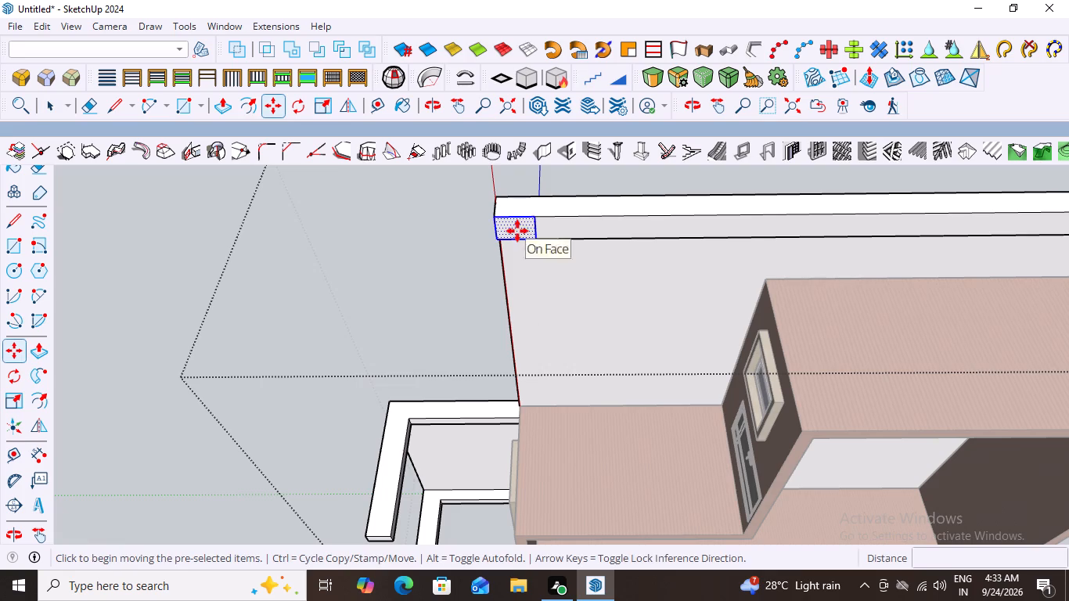
{"action": "scroll", "coordinate": [540, 254], "scroll_direction": "down", "scroll_amount": 7}
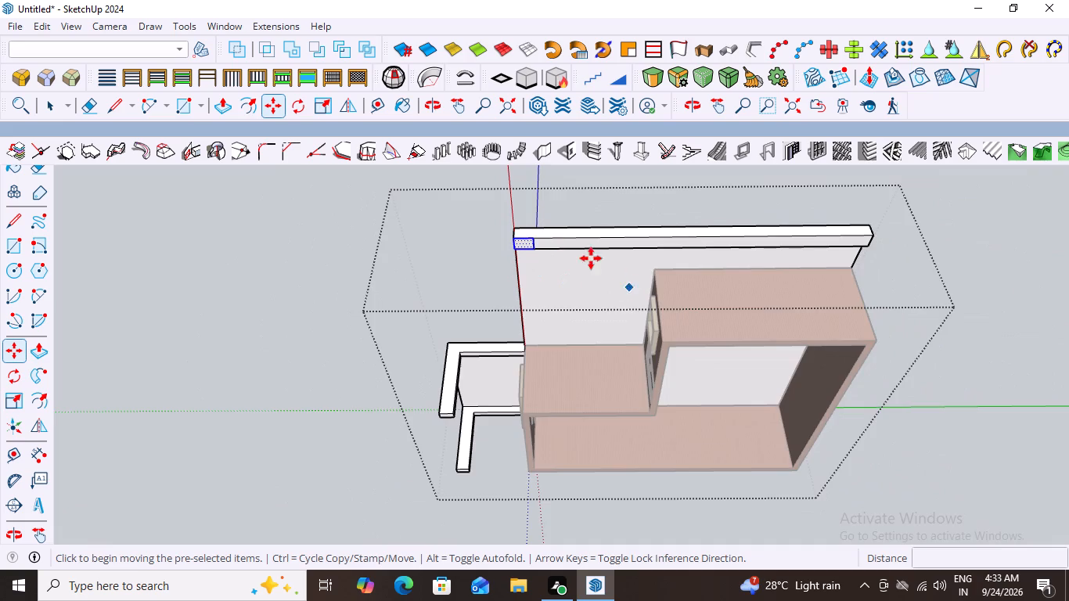
{"action": "scroll", "coordinate": [539, 232], "scroll_direction": "up", "scroll_amount": 7}
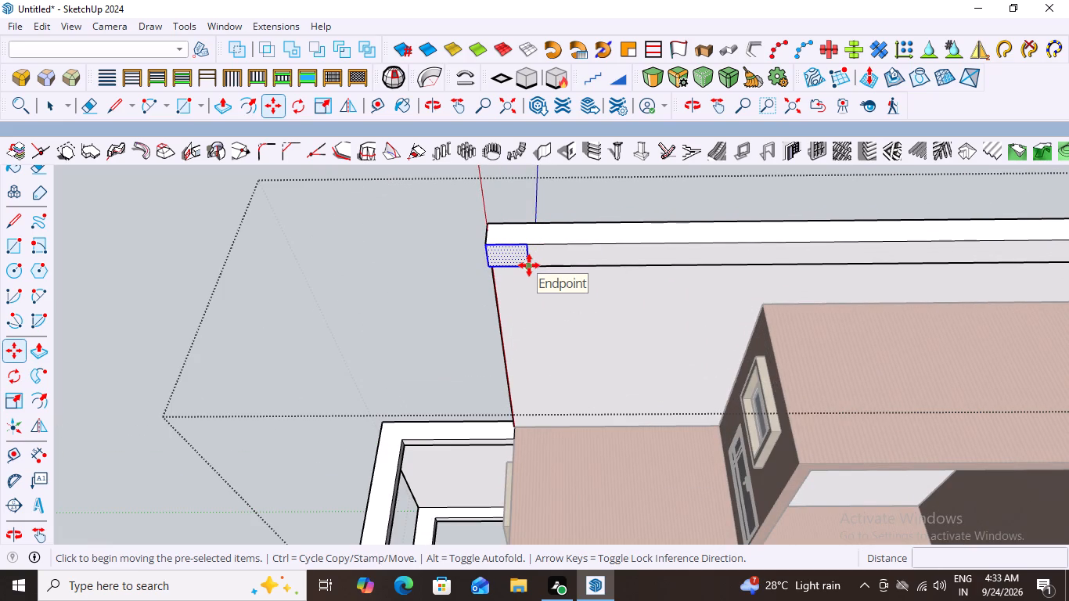
{"action": "left_click", "coordinate": [529, 265]}
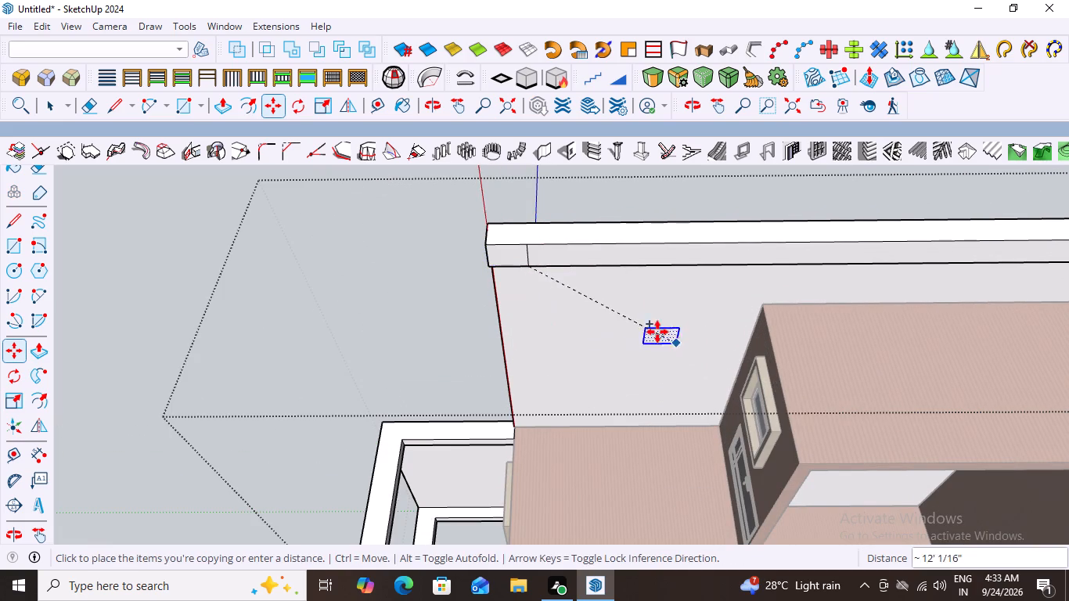
{"action": "scroll", "coordinate": [638, 326], "scroll_direction": "down", "scroll_amount": 9}
{"action": "scroll", "coordinate": [668, 308], "scroll_direction": "up", "scroll_amount": 7}
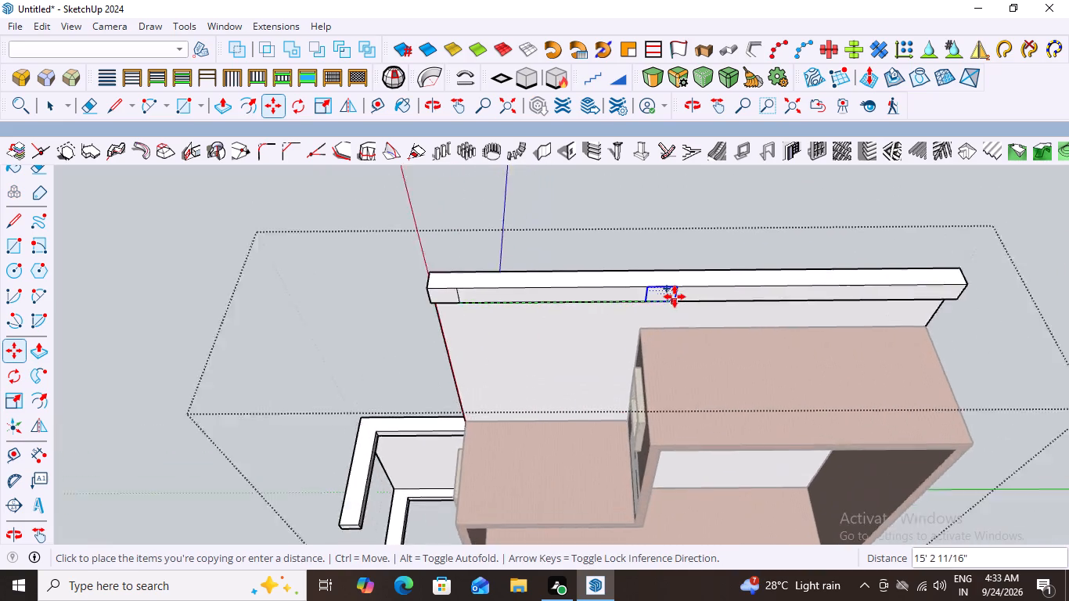
{"action": "scroll", "coordinate": [675, 297], "scroll_direction": "up", "scroll_amount": 5}
{"action": "scroll", "coordinate": [675, 297], "scroll_direction": "down", "scroll_amount": 7}
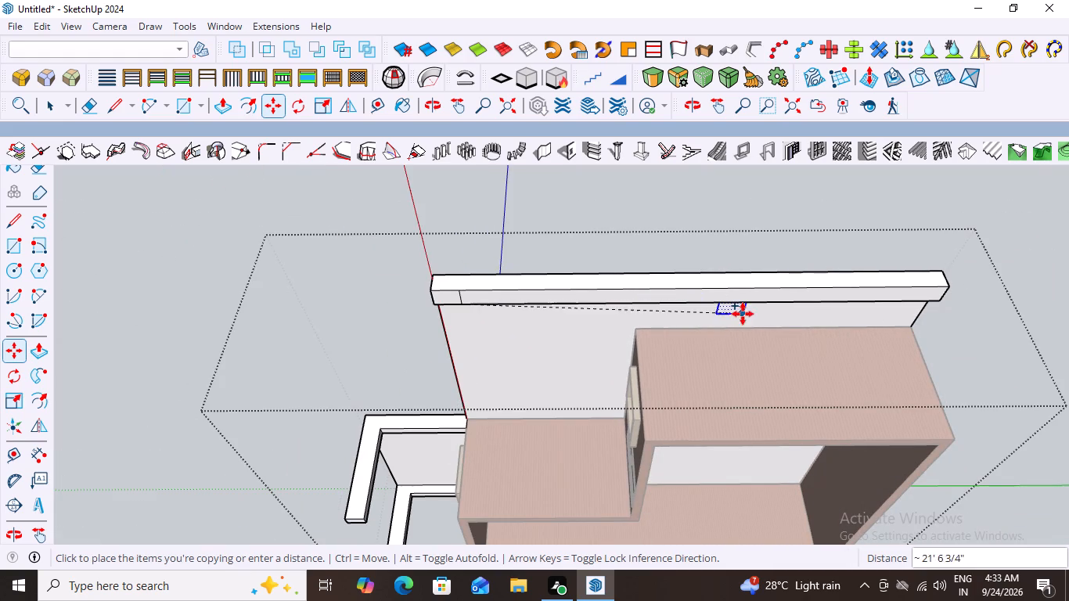
{"action": "left_click", "coordinate": [699, 300]}
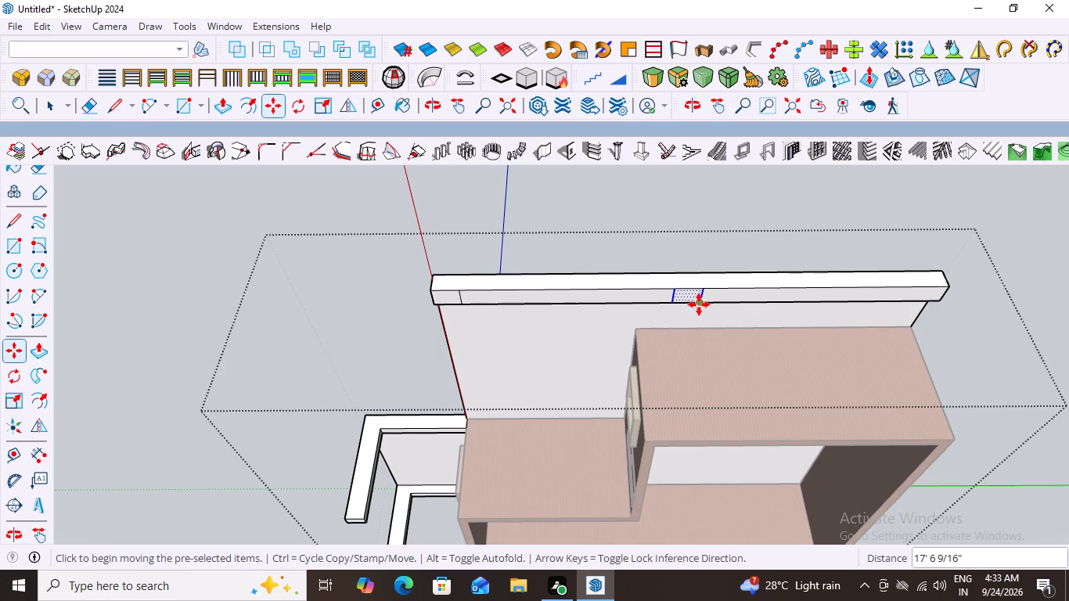
Copy the middle rectangle with its edges 17' 6 9/16" along the edge beam's underside to the beam's rear end.
{"action": "left_click", "coordinate": [702, 304]}
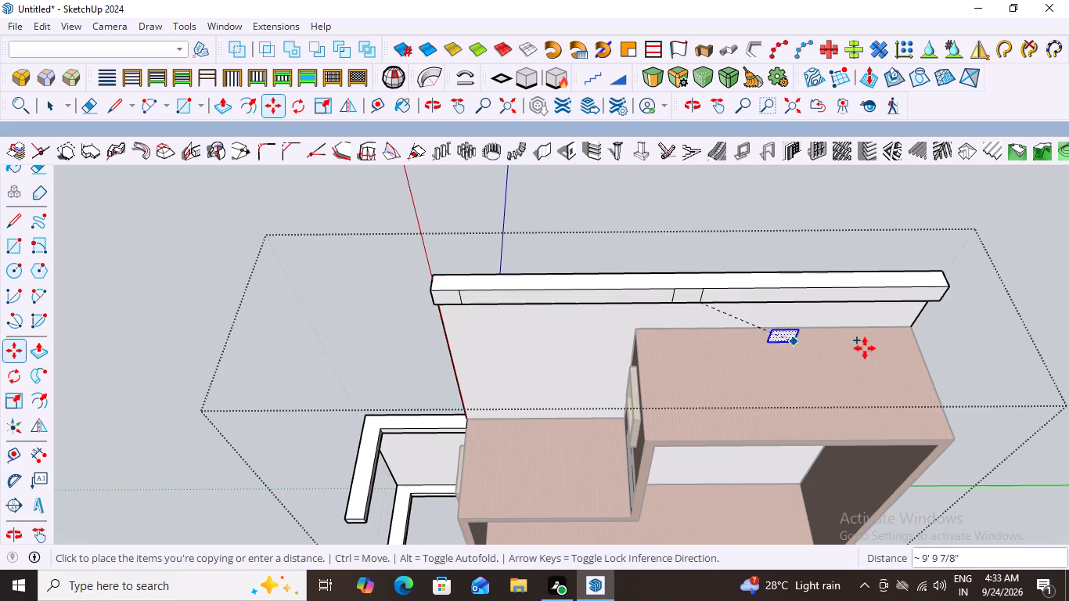
{"action": "scroll", "coordinate": [945, 302], "scroll_direction": "up", "scroll_amount": 5}
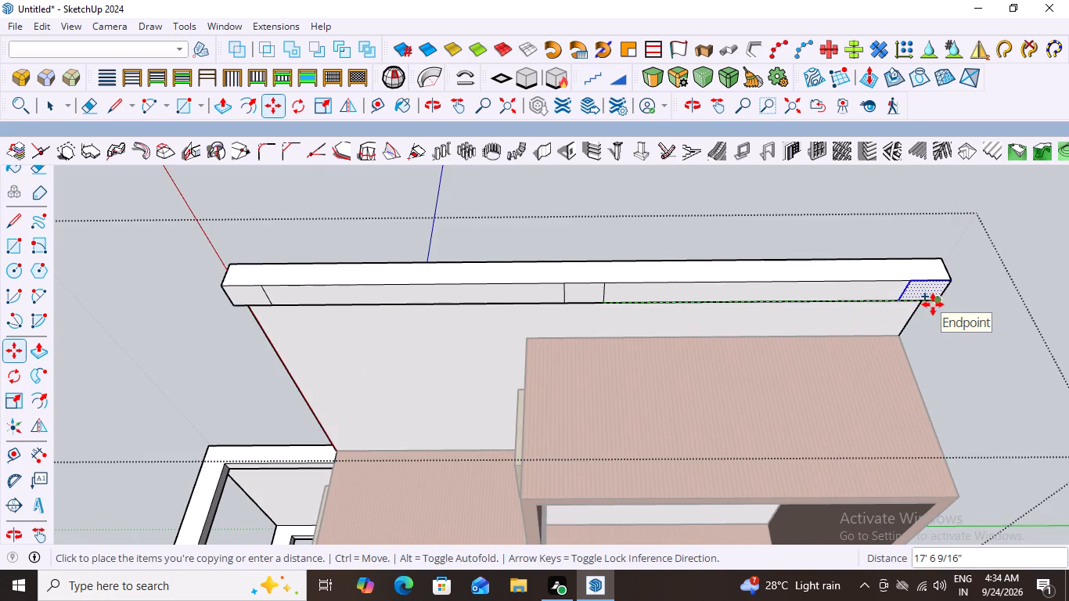
{"action": "left_click", "coordinate": [933, 304]}
{"action": "key", "text": "space"}
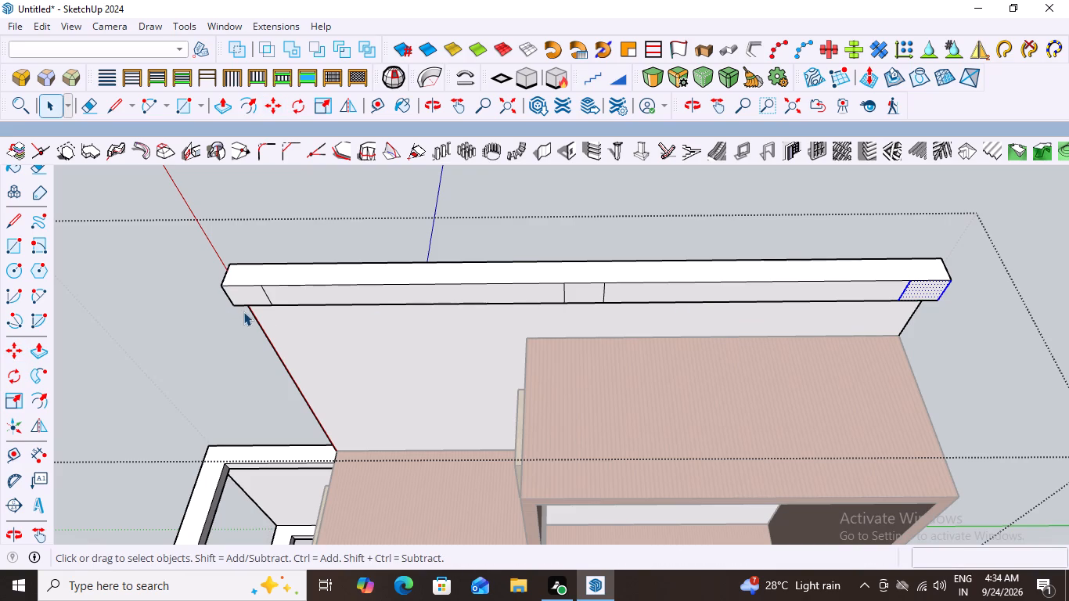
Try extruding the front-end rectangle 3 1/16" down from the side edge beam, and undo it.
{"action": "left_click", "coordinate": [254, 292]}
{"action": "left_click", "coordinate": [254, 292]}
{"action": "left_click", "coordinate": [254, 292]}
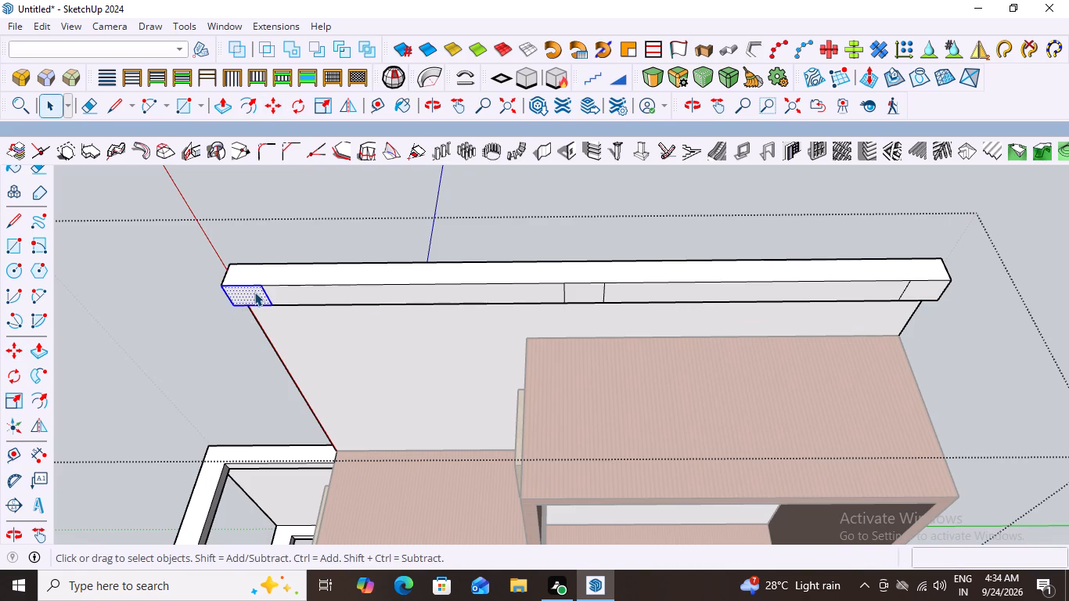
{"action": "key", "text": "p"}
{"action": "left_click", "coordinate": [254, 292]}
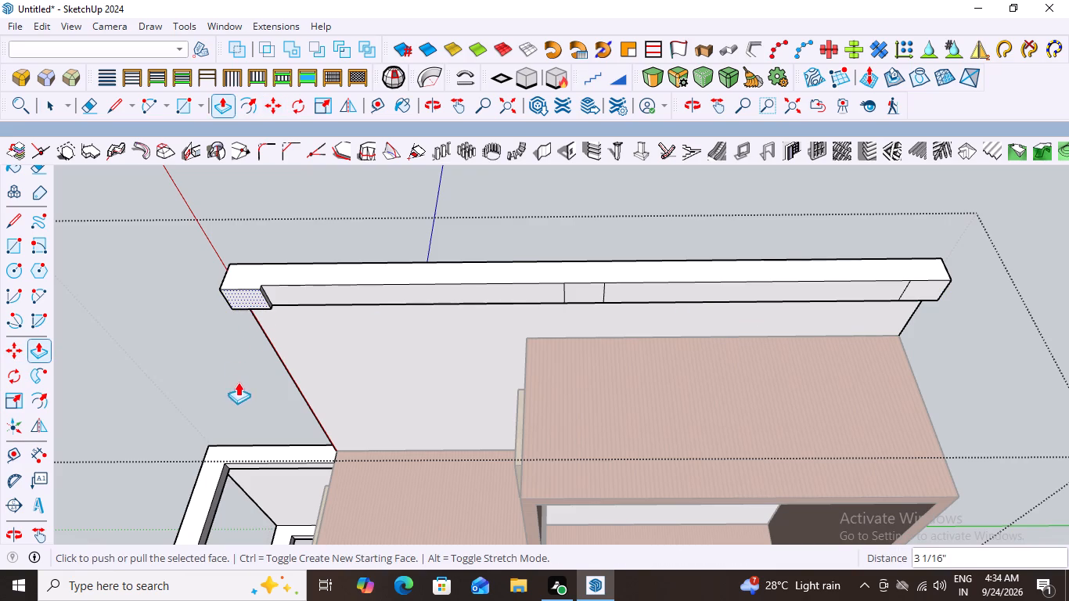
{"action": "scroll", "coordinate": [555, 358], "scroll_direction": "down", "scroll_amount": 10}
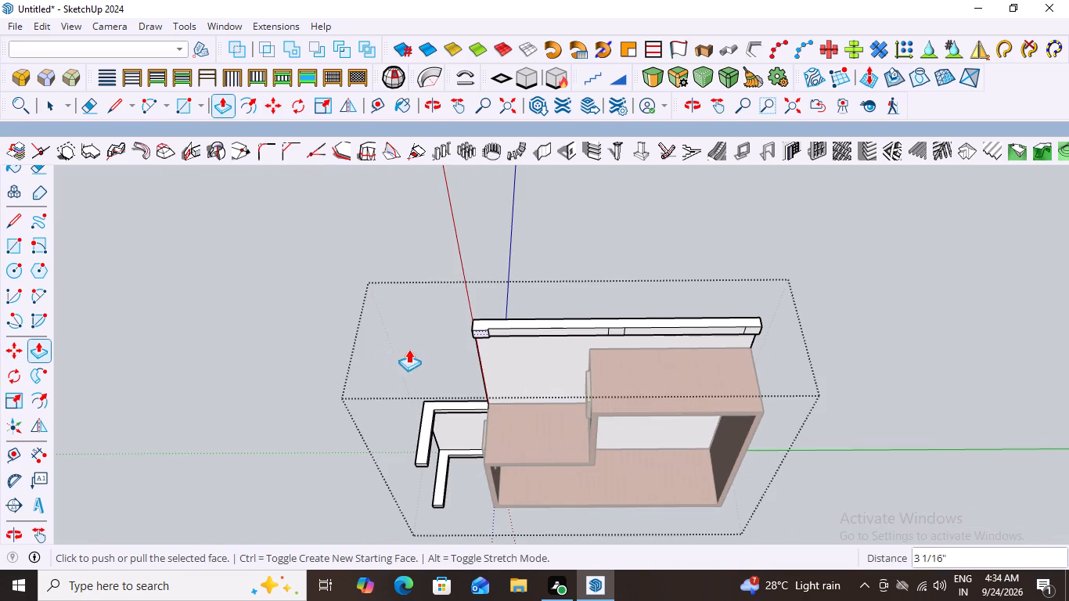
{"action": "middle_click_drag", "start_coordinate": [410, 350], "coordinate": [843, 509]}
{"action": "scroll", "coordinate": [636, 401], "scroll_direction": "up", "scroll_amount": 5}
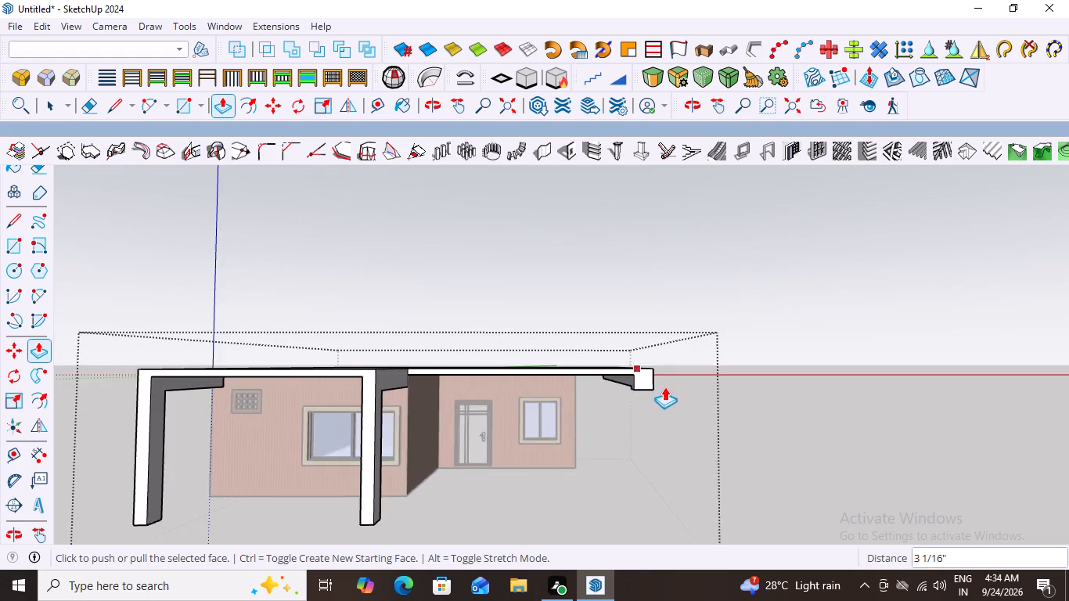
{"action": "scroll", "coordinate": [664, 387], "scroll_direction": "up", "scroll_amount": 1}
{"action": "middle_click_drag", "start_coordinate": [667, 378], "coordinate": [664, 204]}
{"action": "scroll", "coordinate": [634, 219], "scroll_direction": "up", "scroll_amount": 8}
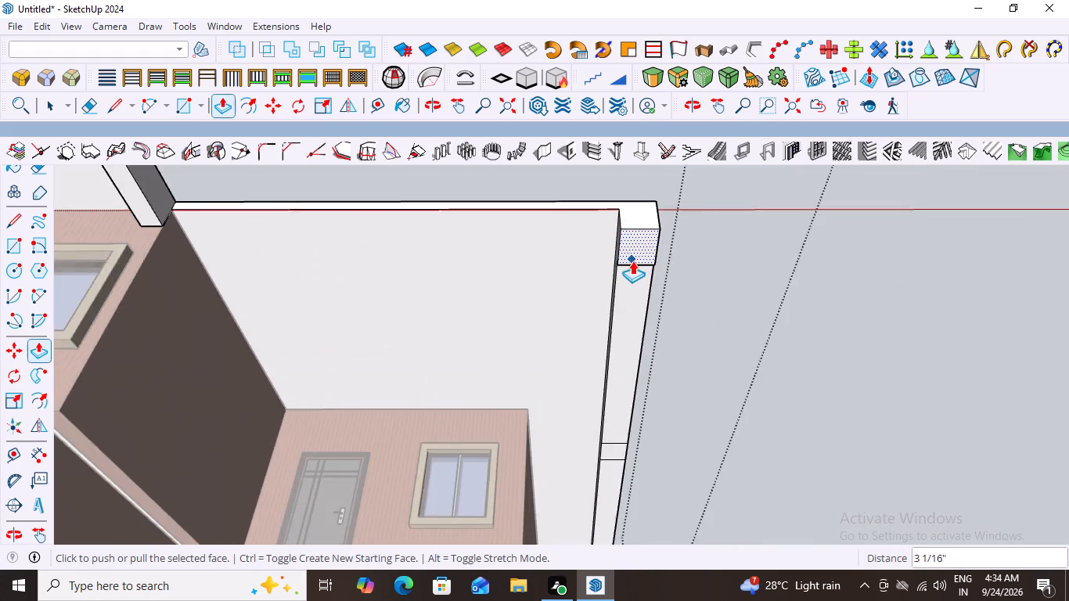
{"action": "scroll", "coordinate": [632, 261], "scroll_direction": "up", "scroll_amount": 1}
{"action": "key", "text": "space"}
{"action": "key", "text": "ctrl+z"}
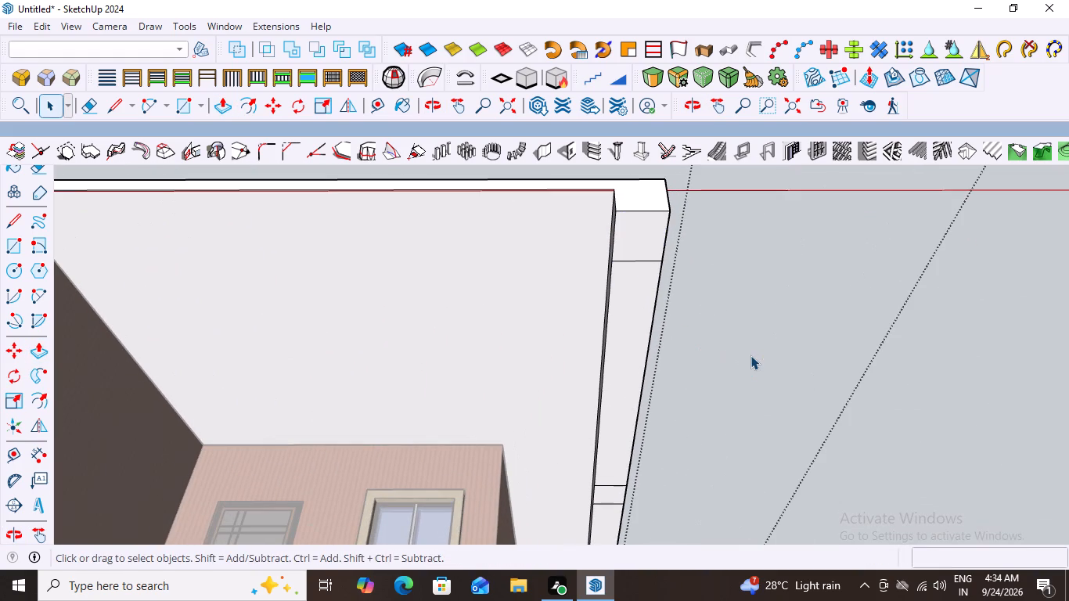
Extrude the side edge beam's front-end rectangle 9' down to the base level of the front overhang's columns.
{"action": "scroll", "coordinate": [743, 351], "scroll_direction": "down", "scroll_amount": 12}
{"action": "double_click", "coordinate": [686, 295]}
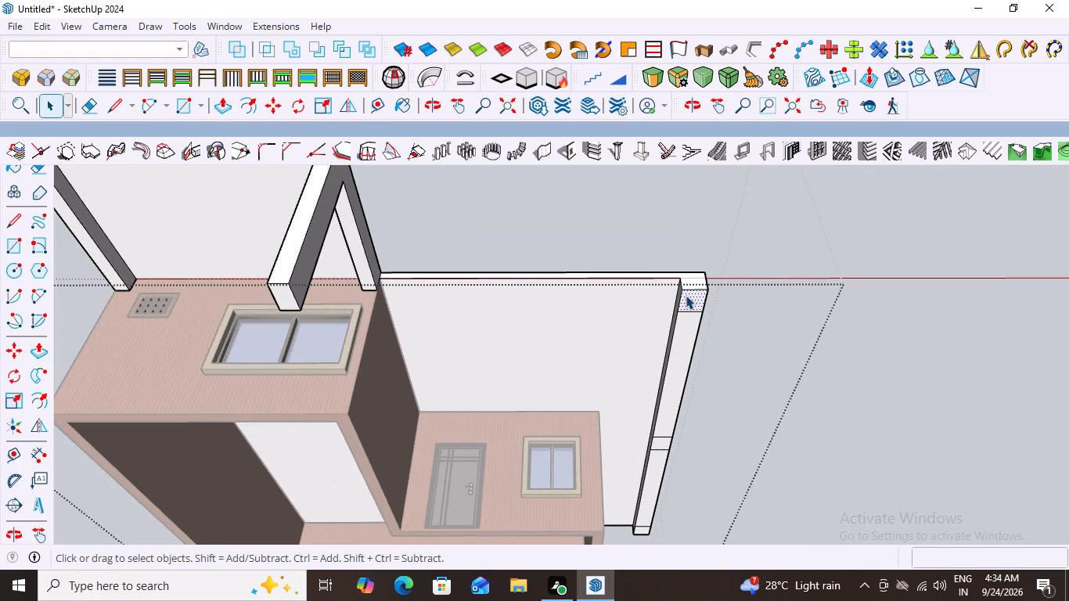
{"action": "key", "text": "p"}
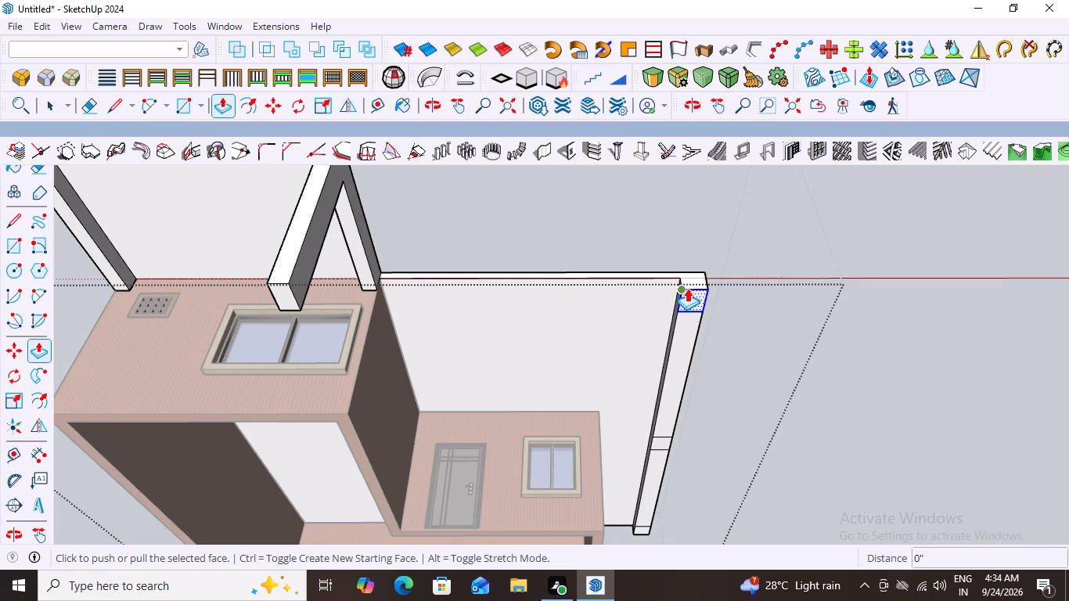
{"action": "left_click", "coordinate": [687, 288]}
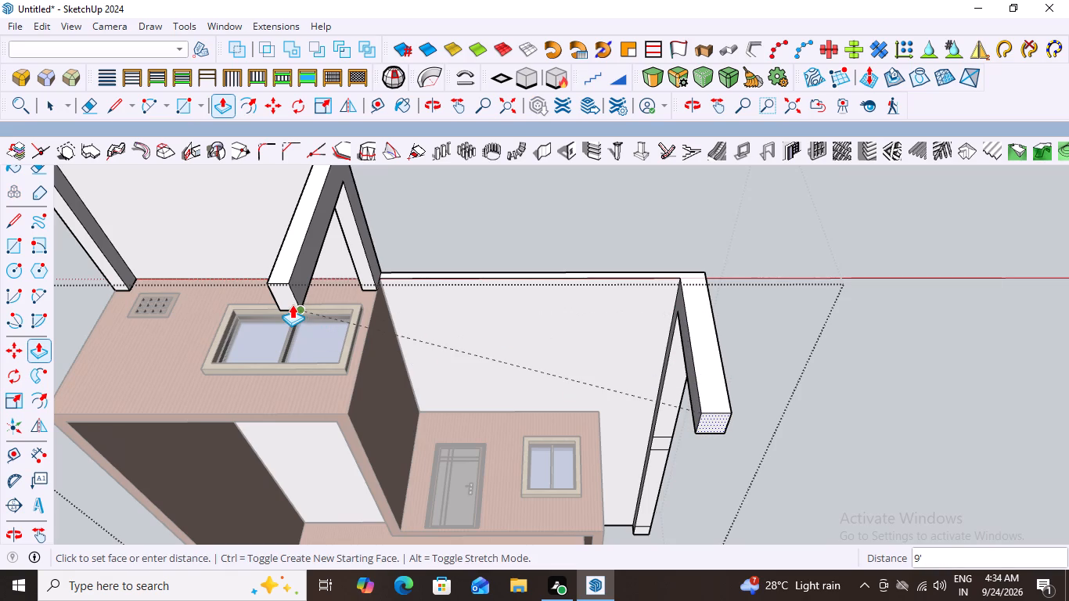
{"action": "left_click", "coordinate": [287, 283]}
Examine the new side column against the front overhang's columns and the house walls, from above and below.
{"action": "scroll", "coordinate": [517, 344], "scroll_direction": "down", "scroll_amount": 2}
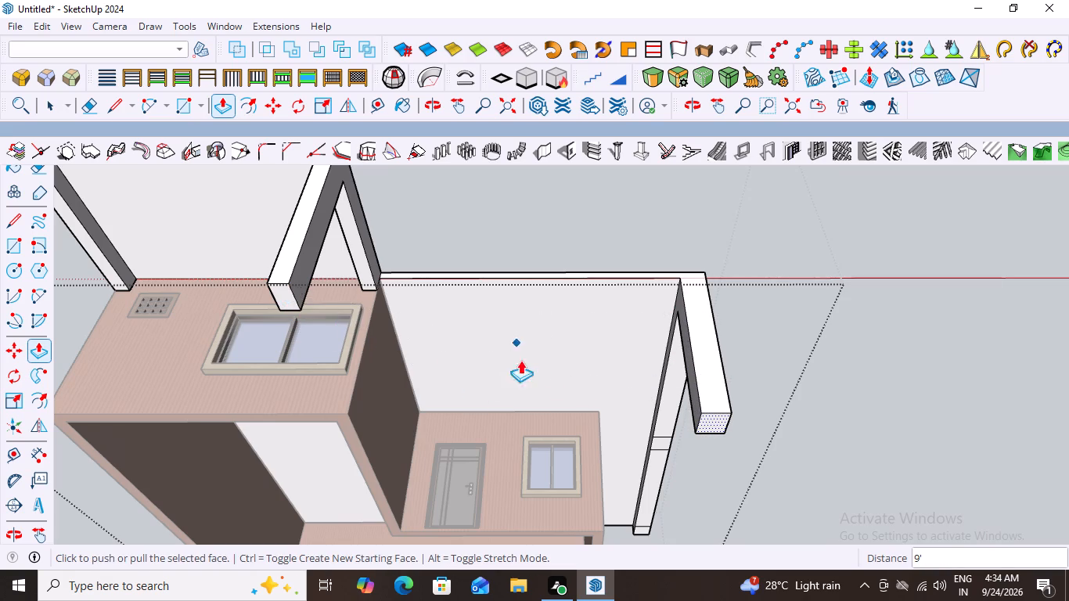
{"action": "scroll", "coordinate": [520, 360], "scroll_direction": "down", "scroll_amount": 6}
{"action": "middle_click_drag", "start_coordinate": [567, 348], "coordinate": [592, 587]}
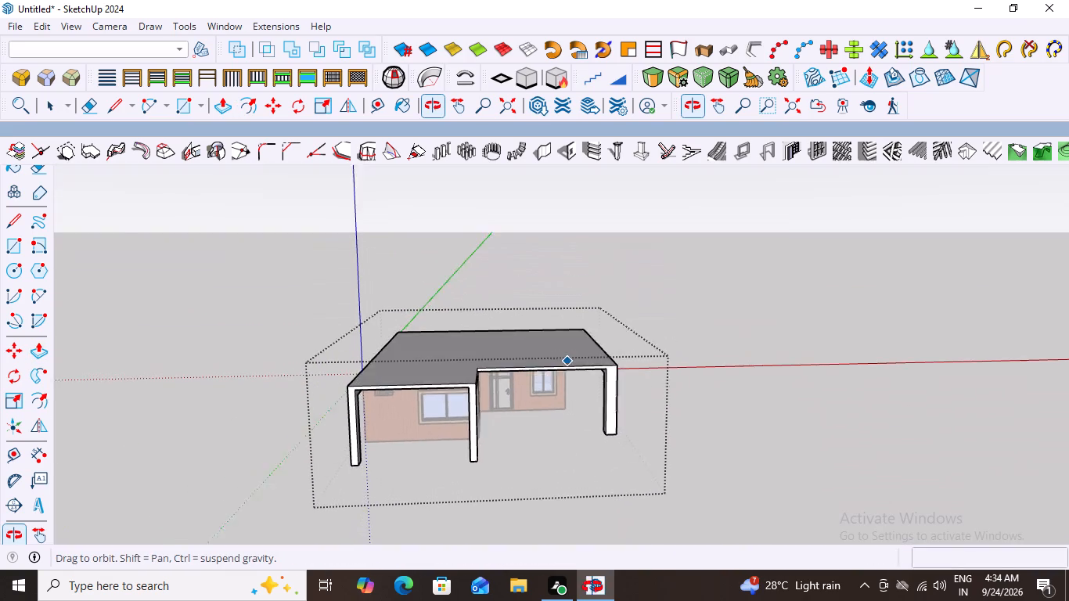
{"action": "middle_click_drag", "start_coordinate": [592, 587], "coordinate": [592, 592]}
{"action": "middle_click_drag", "start_coordinate": [540, 449], "coordinate": [250, 405]}
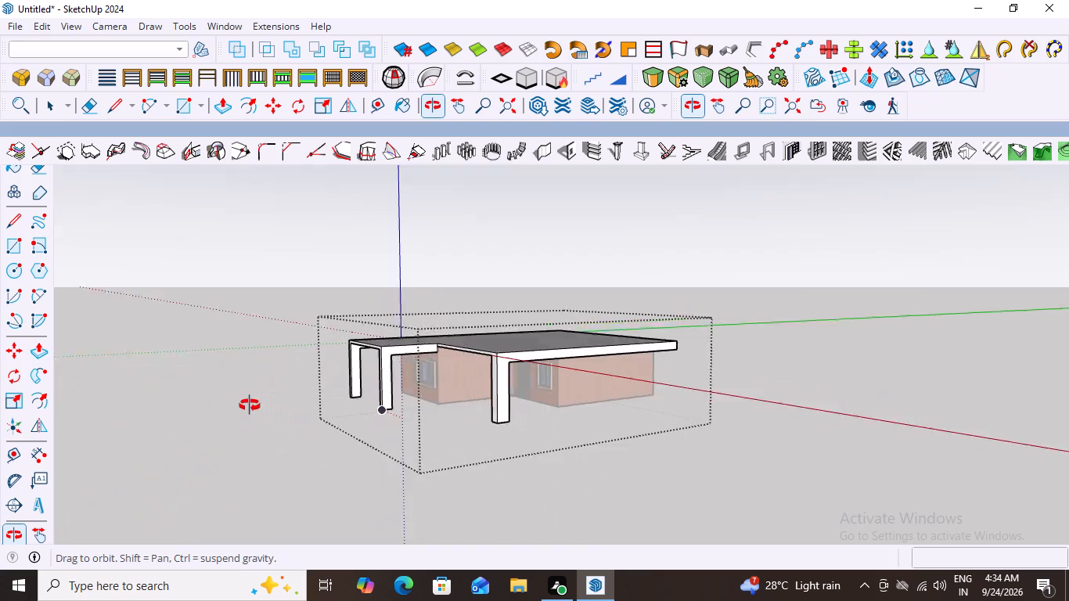
{"action": "middle_click_drag", "start_coordinate": [250, 405], "coordinate": [400, 412]}
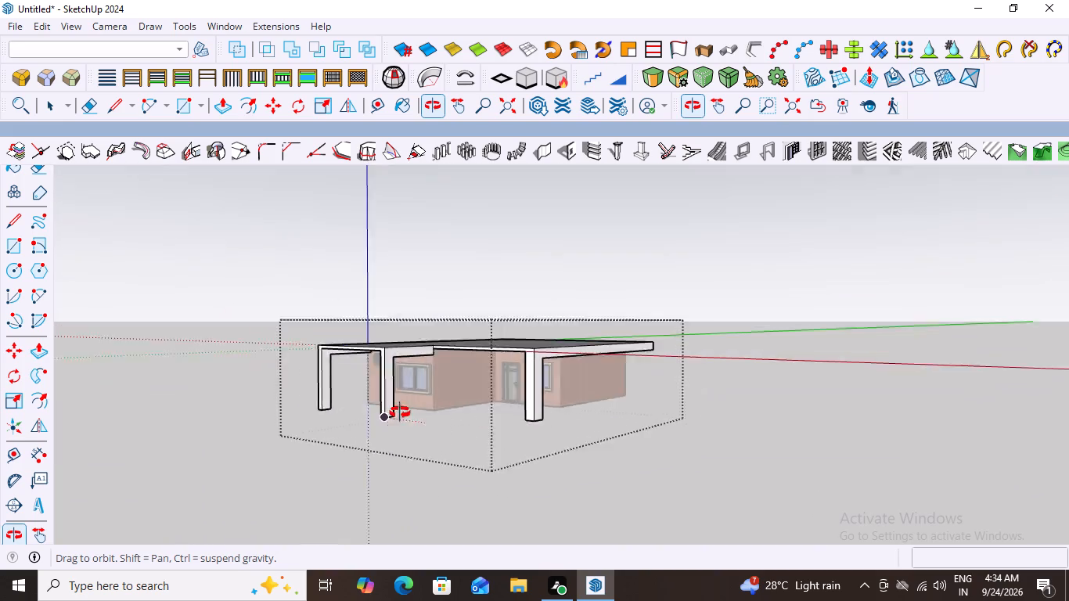
{"action": "middle_click_drag", "start_coordinate": [400, 412], "coordinate": [559, 468]}
{"action": "scroll", "coordinate": [653, 466], "scroll_direction": "up", "scroll_amount": 3}
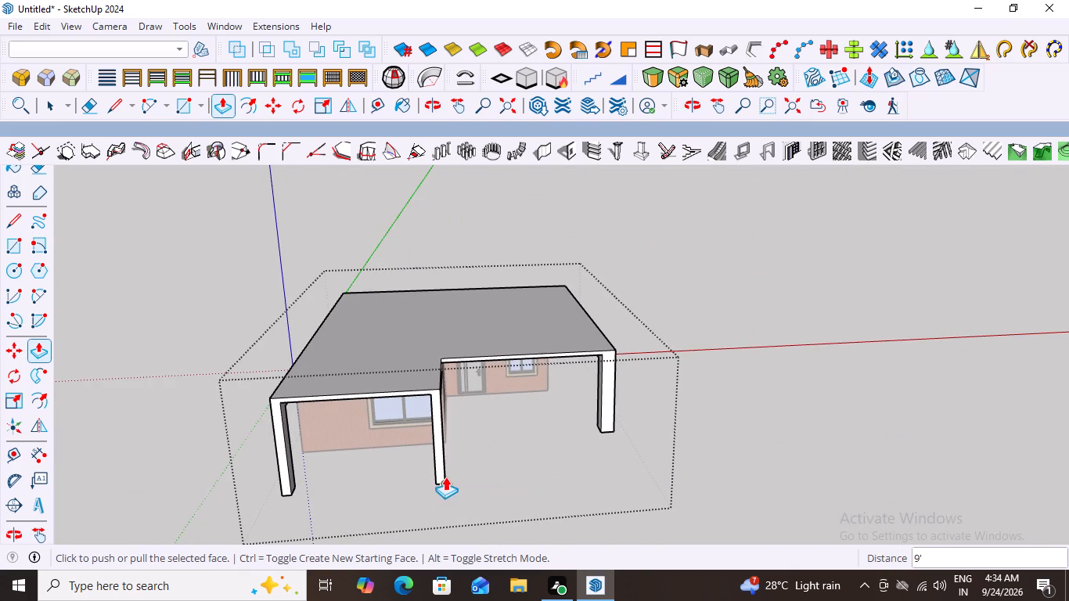
{"action": "scroll", "coordinate": [457, 480], "scroll_direction": "up", "scroll_amount": 6}
{"action": "scroll", "coordinate": [586, 457], "scroll_direction": "down", "scroll_amount": 1}
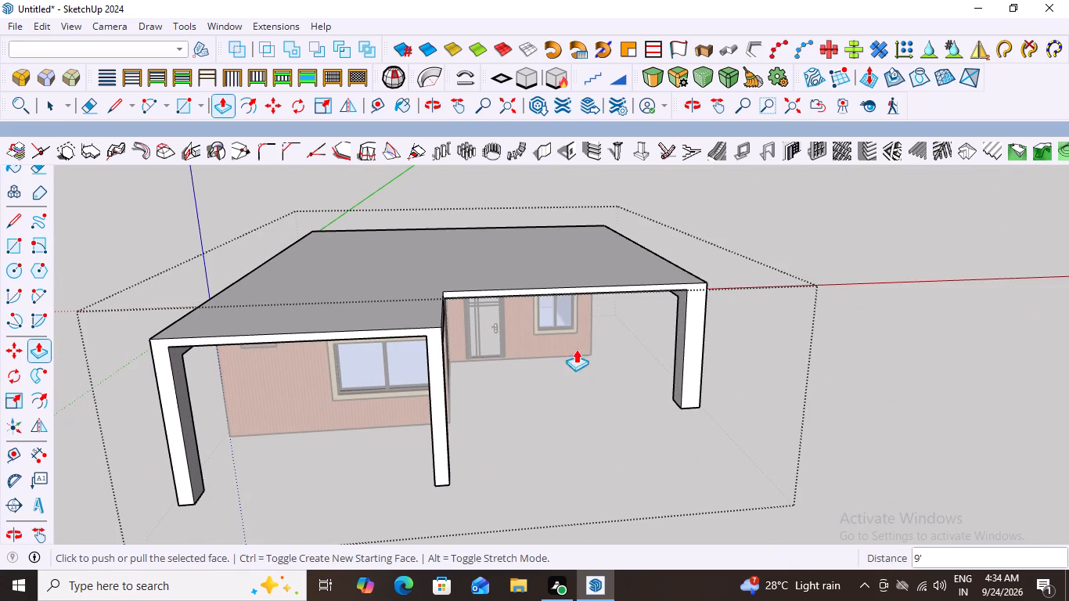
{"action": "scroll", "coordinate": [570, 362], "scroll_direction": "down", "scroll_amount": 4}
{"action": "middle_click_drag", "start_coordinate": [615, 438], "coordinate": [548, 197]}
{"action": "scroll", "coordinate": [499, 277], "scroll_direction": "up", "scroll_amount": 3}
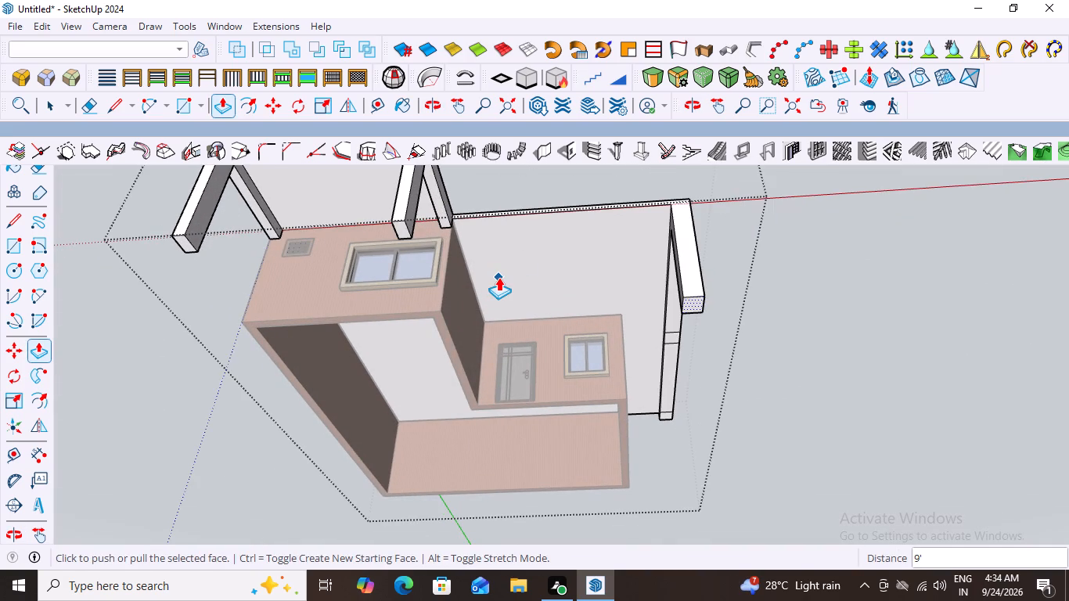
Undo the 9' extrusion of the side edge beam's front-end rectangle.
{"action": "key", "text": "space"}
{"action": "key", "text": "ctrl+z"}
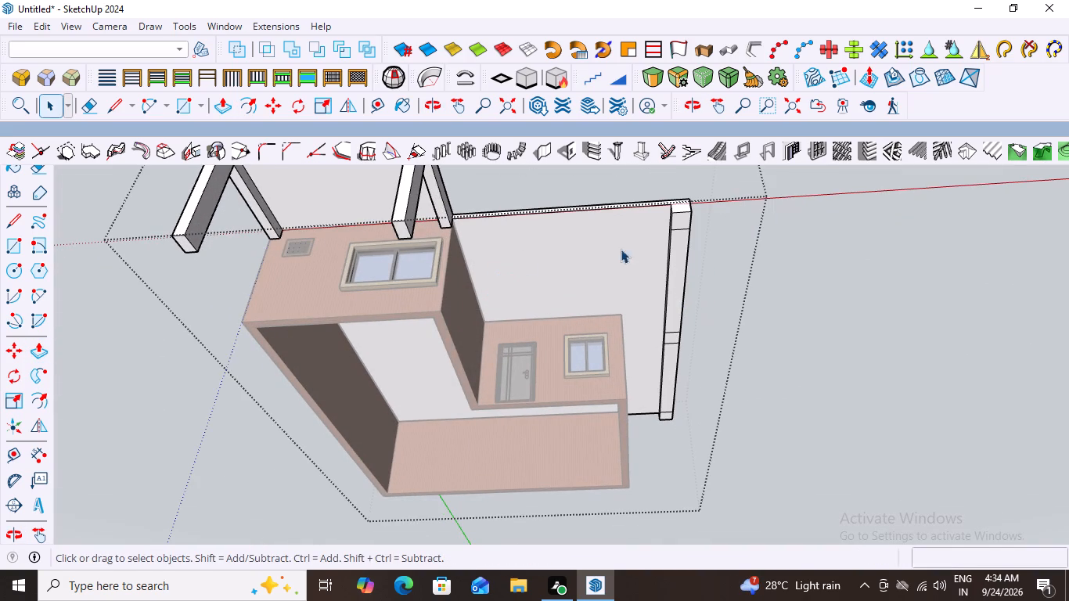
Extrude the side edge beam's front-end rectangle 9' down to the bottom corner of the house wall.
{"action": "left_click", "coordinate": [681, 215]}
{"action": "left_click", "coordinate": [681, 215]}
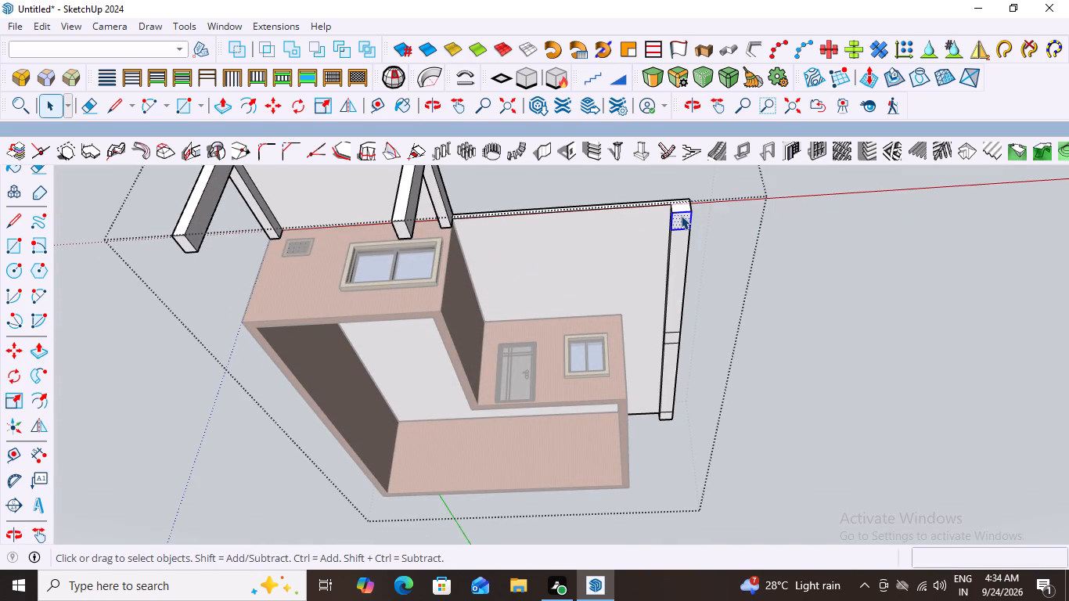
{"action": "key", "text": "p"}
{"action": "left_click", "coordinate": [685, 211]}
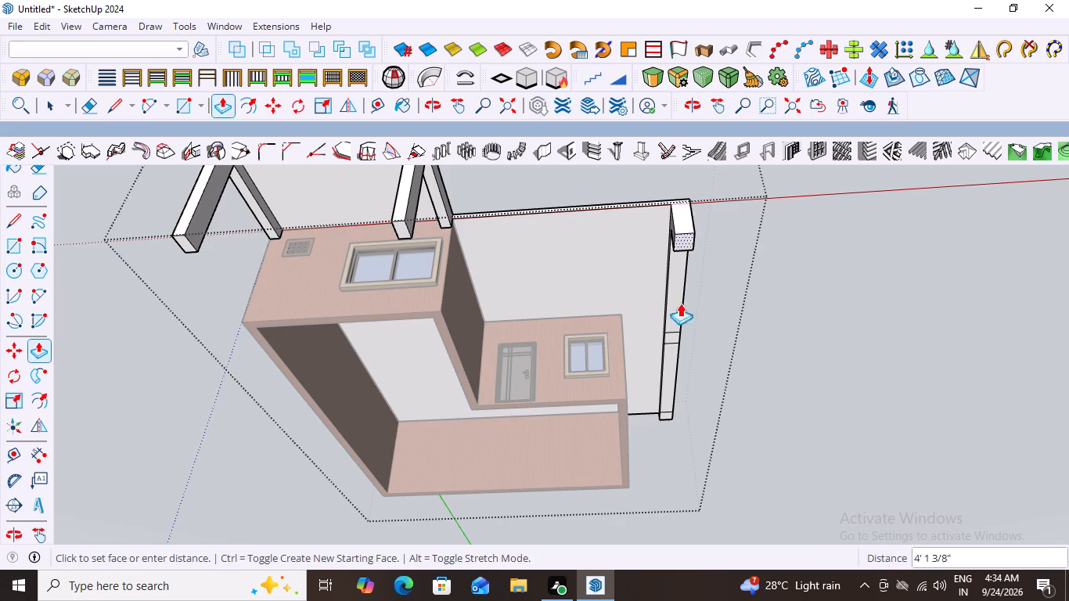
{"action": "left_click", "coordinate": [628, 392]}
Extrude the middle rectangle under the side edge beam down by the same 9' to form the middle column.
{"action": "middle_click_drag", "start_coordinate": [762, 357], "coordinate": [777, 532]}
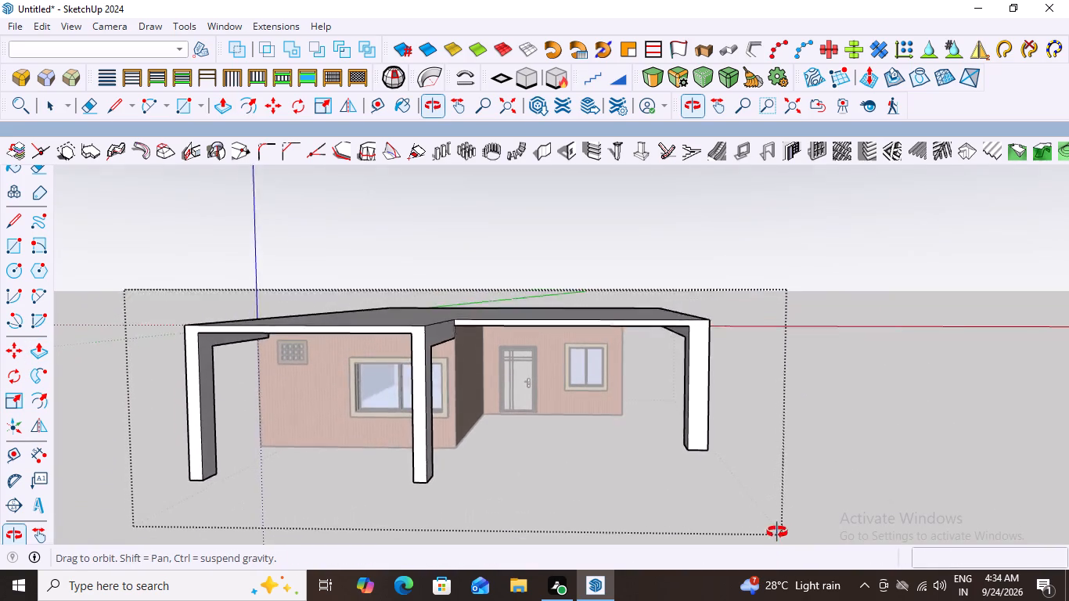
{"action": "middle_click_drag", "start_coordinate": [777, 532], "coordinate": [510, 408]}
{"action": "scroll", "coordinate": [651, 269], "scroll_direction": "up", "scroll_amount": 6}
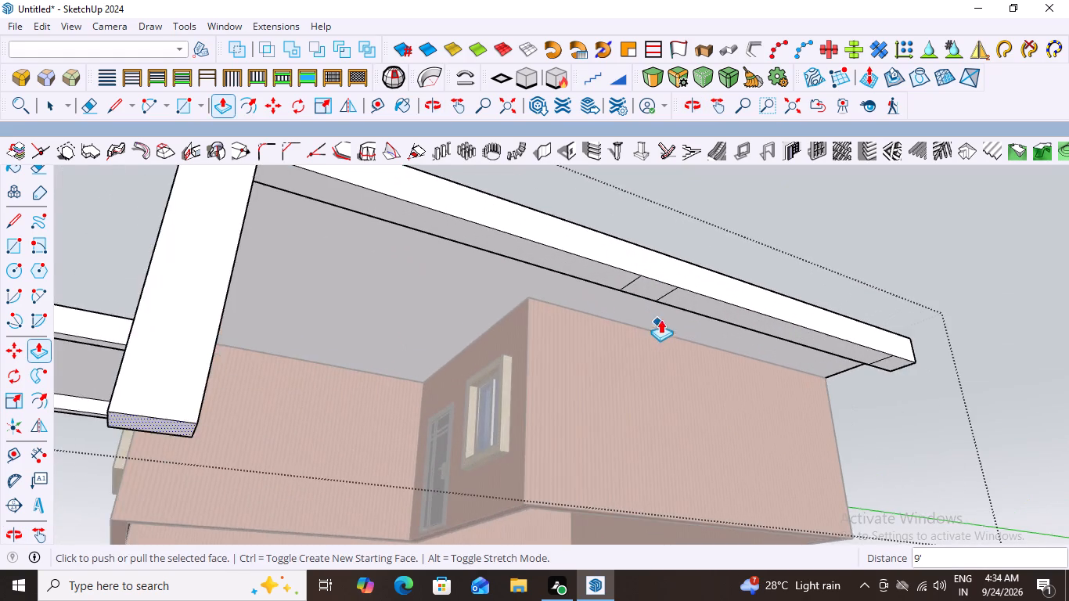
{"action": "scroll", "coordinate": [660, 319], "scroll_direction": "up", "scroll_amount": 3}
{"action": "key", "text": "space"}
{"action": "left_click", "coordinate": [640, 282]}
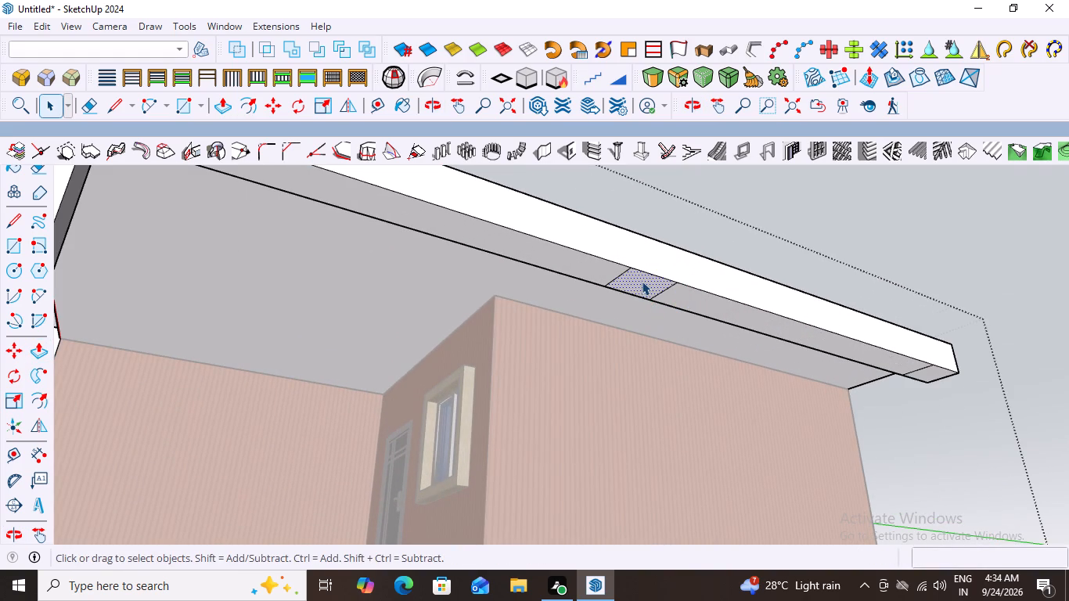
{"action": "key", "text": "p"}
{"action": "double_click", "coordinate": [642, 279]}
Extrude the rear-end rectangle under the side edge beam down by the same 9' to form the rear column.
{"action": "scroll", "coordinate": [641, 331], "scroll_direction": "down", "scroll_amount": 8}
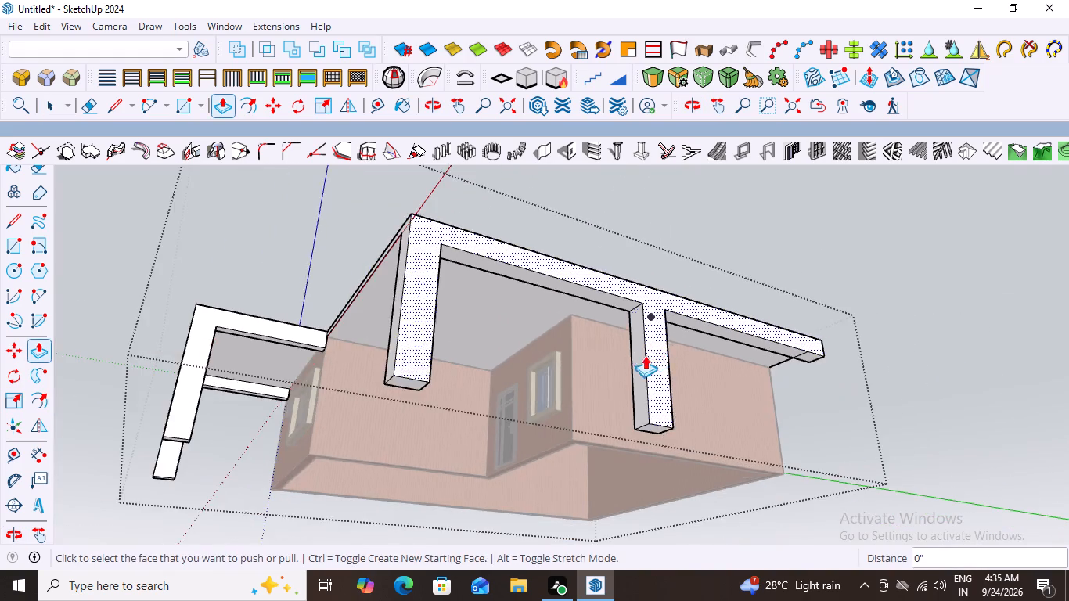
{"action": "scroll", "coordinate": [621, 376], "scroll_direction": "down", "scroll_amount": 2}
{"action": "middle_click_drag", "start_coordinate": [584, 374], "coordinate": [444, 422]}
{"action": "scroll", "coordinate": [825, 360], "scroll_direction": "up", "scroll_amount": 2}
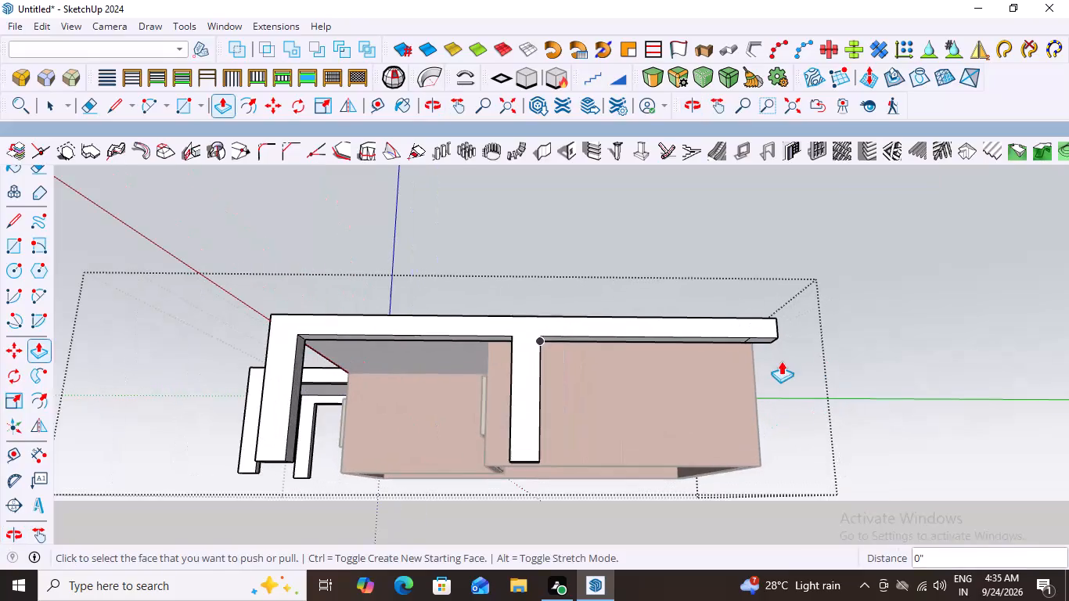
{"action": "middle_click_drag", "start_coordinate": [769, 369], "coordinate": [726, 259]}
{"action": "scroll", "coordinate": [727, 260], "scroll_direction": "up", "scroll_amount": 6}
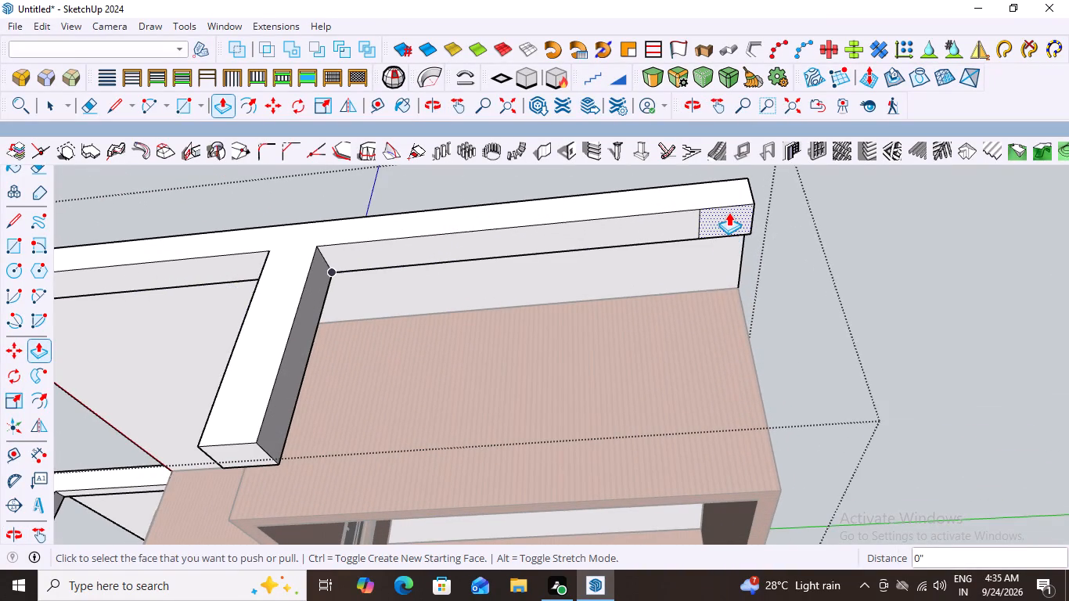
{"action": "double_click", "coordinate": [729, 212]}
Finish editing the roof group and return to the whole model.
{"action": "scroll", "coordinate": [798, 247], "scroll_direction": "down", "scroll_amount": 10}
{"action": "middle_click_drag", "start_coordinate": [652, 333], "coordinate": [657, 340]}
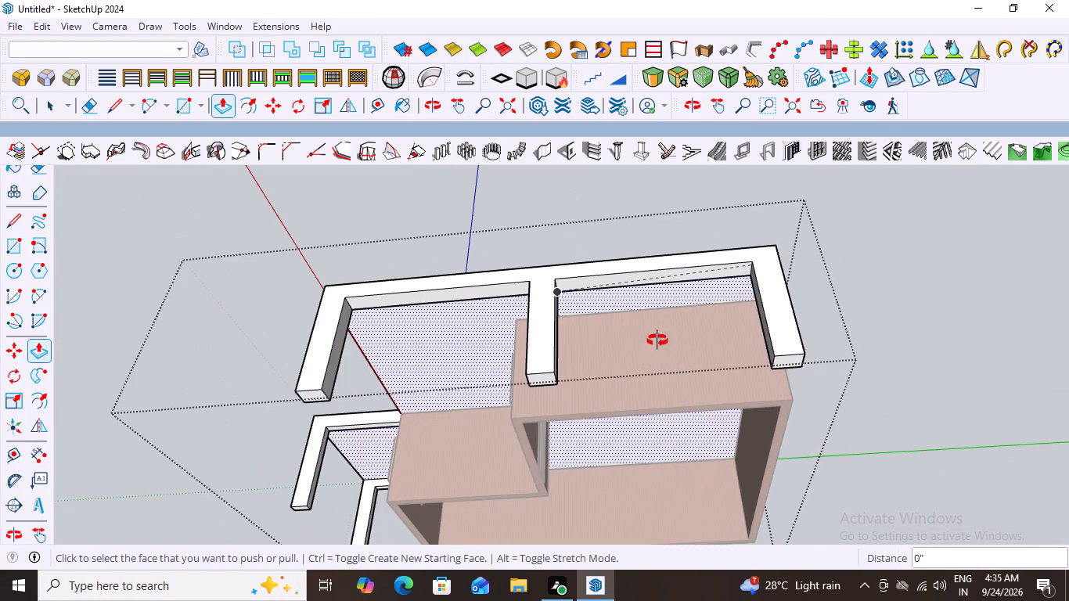
{"action": "middle_click_drag", "start_coordinate": [657, 340], "coordinate": [1006, 556]}
{"action": "middle_click_drag", "start_coordinate": [530, 440], "coordinate": [639, 433]}
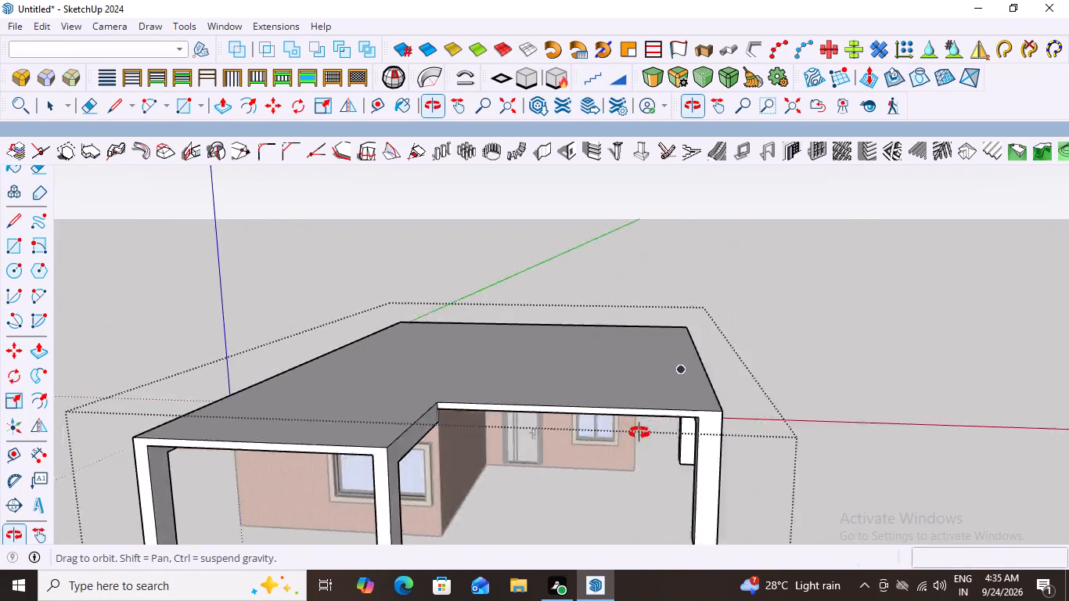
{"action": "middle_click_drag", "start_coordinate": [639, 433], "coordinate": [696, 420]}
{"action": "key", "text": "space"}
{"action": "left_click", "coordinate": [779, 268]}
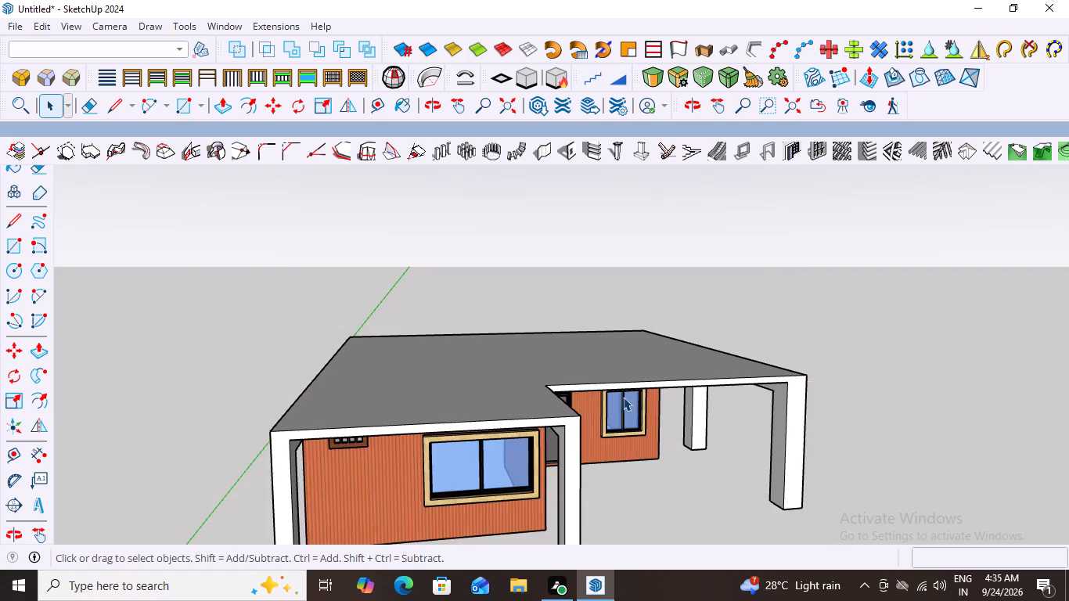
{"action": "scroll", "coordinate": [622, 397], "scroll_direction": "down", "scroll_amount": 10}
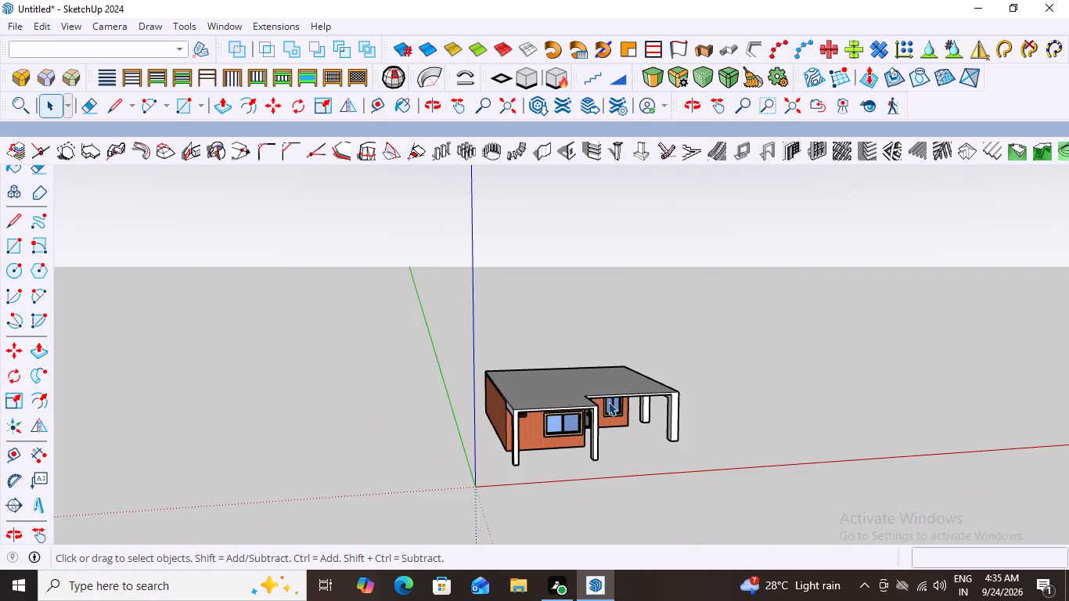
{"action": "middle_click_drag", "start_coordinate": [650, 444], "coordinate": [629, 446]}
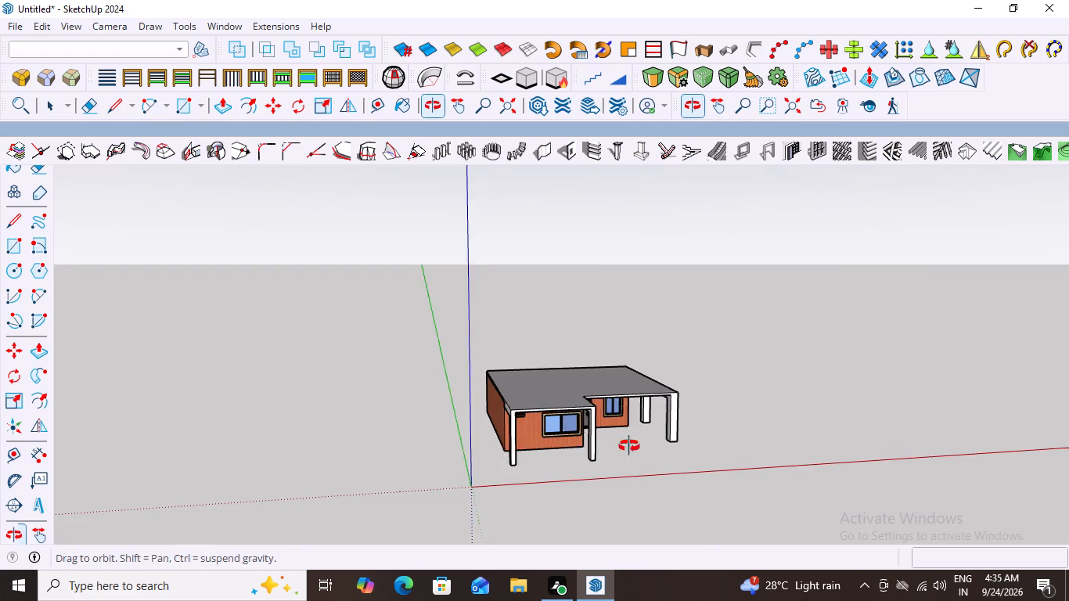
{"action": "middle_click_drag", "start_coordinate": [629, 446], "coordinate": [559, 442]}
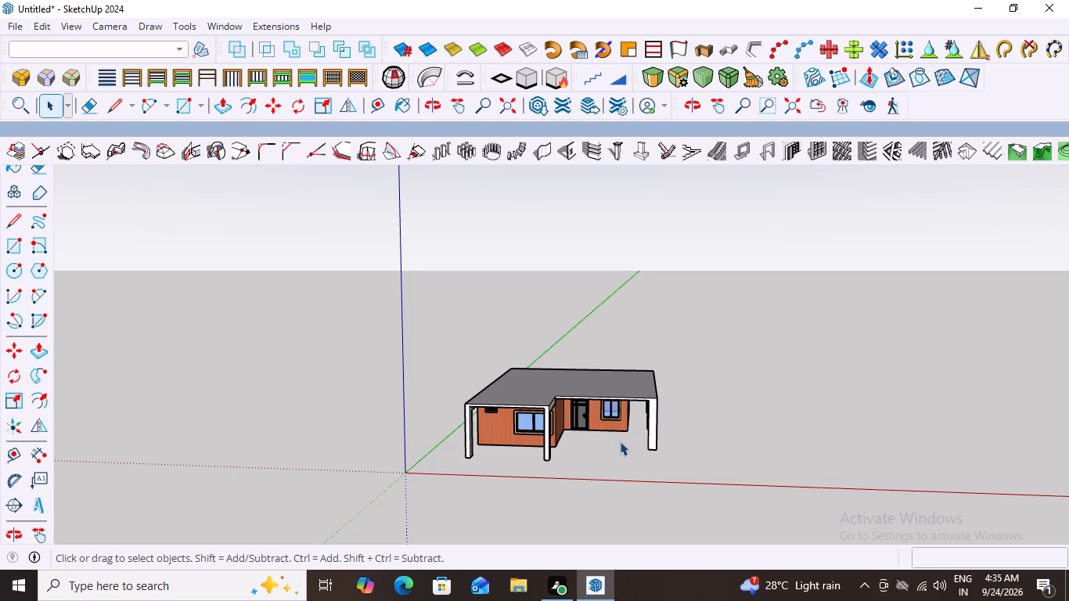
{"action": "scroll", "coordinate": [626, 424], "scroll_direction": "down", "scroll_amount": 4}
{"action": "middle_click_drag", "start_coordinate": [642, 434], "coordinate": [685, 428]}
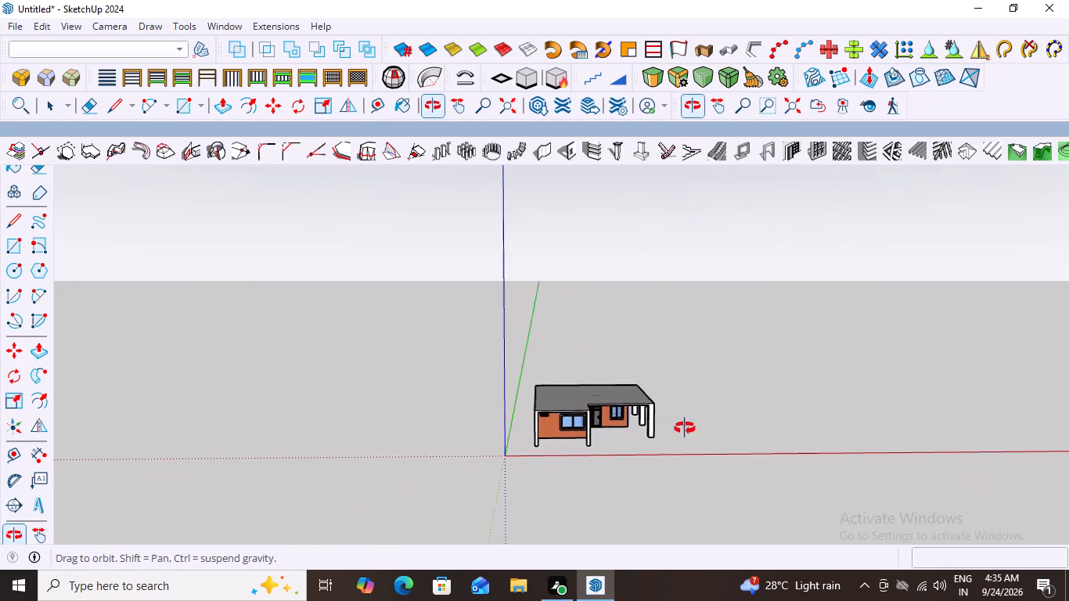
Inspect the finished house from the front, above and below, checking the roof slab, front overhang and side columns.
{"action": "middle_click_drag", "start_coordinate": [685, 428], "coordinate": [692, 378]}
{"action": "scroll", "coordinate": [648, 393], "scroll_direction": "up", "scroll_amount": 5}
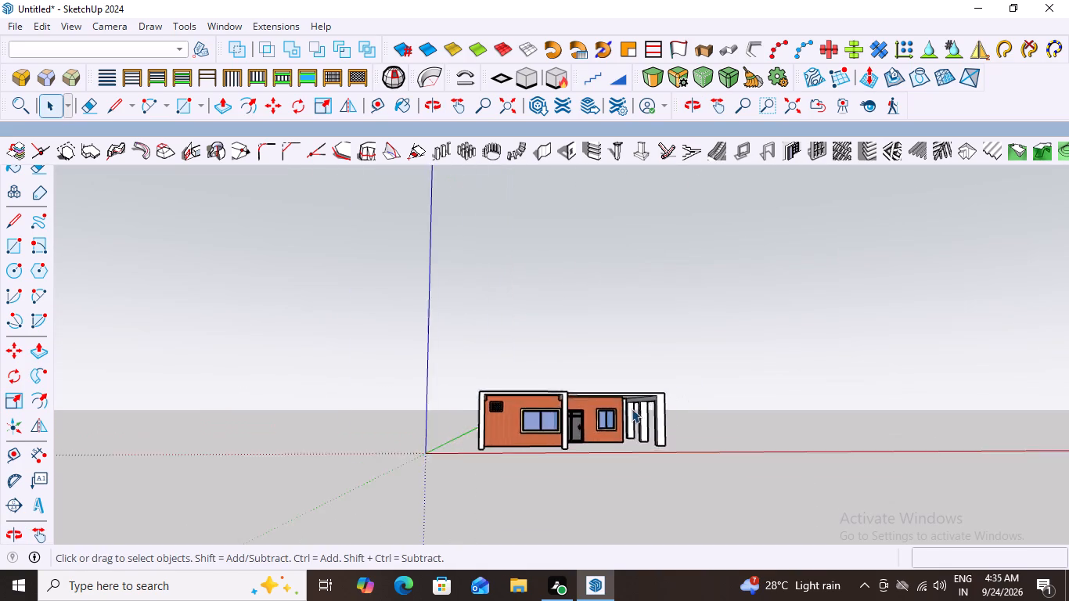
{"action": "scroll", "coordinate": [632, 408], "scroll_direction": "up", "scroll_amount": 4}
{"action": "middle_click", "coordinate": [614, 398]}
{"action": "scroll", "coordinate": [607, 392], "scroll_direction": "up", "scroll_amount": 2}
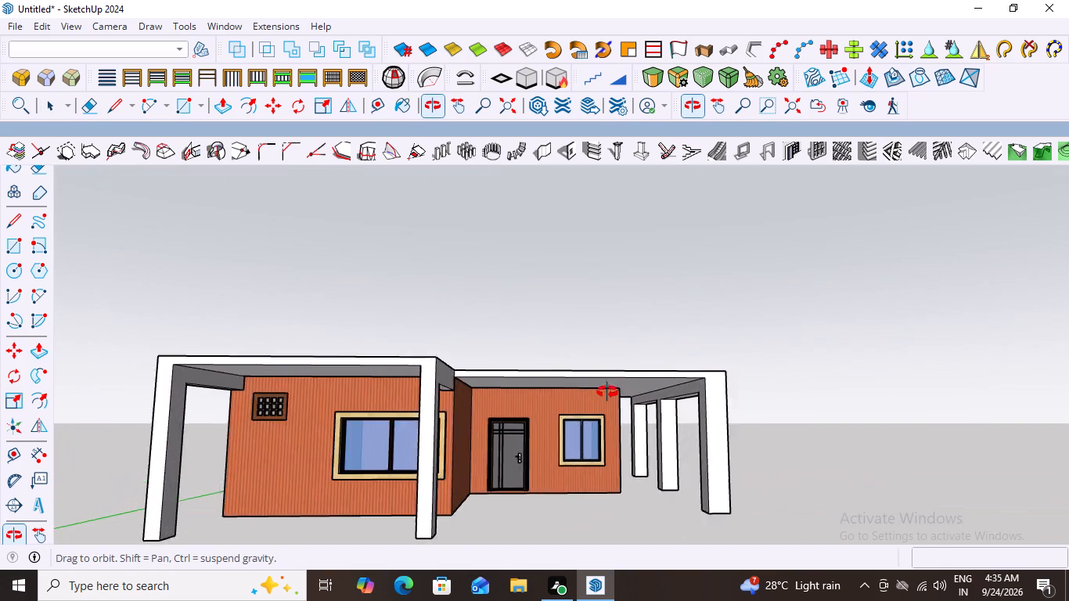
{"action": "scroll", "coordinate": [607, 392], "scroll_direction": "up", "scroll_amount": 1}
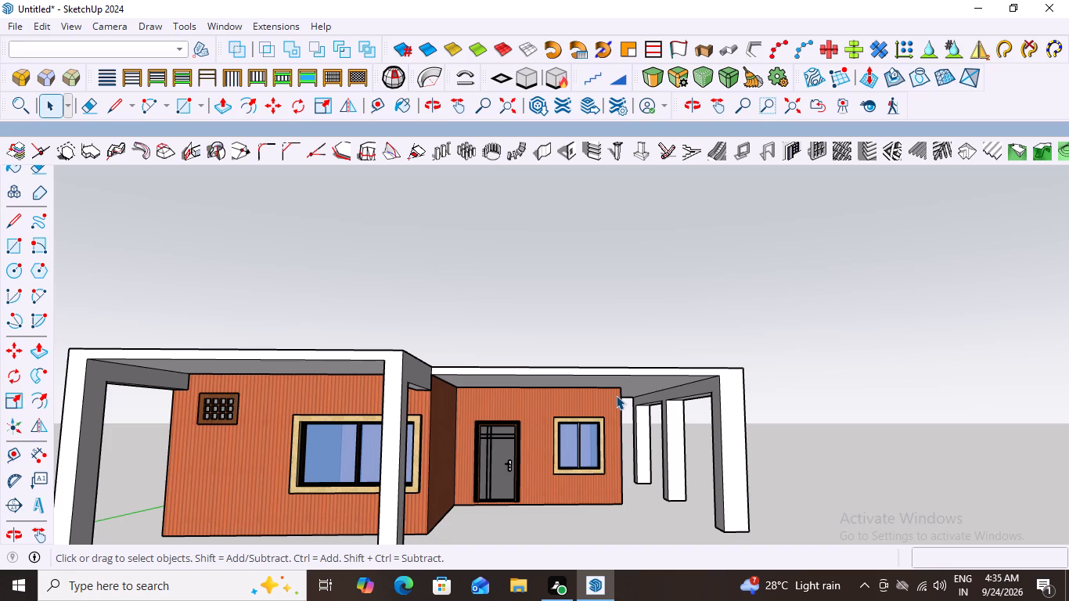
{"action": "scroll", "coordinate": [616, 395], "scroll_direction": "down", "scroll_amount": 8}
{"action": "middle_click_drag", "start_coordinate": [644, 412], "coordinate": [667, 435]}
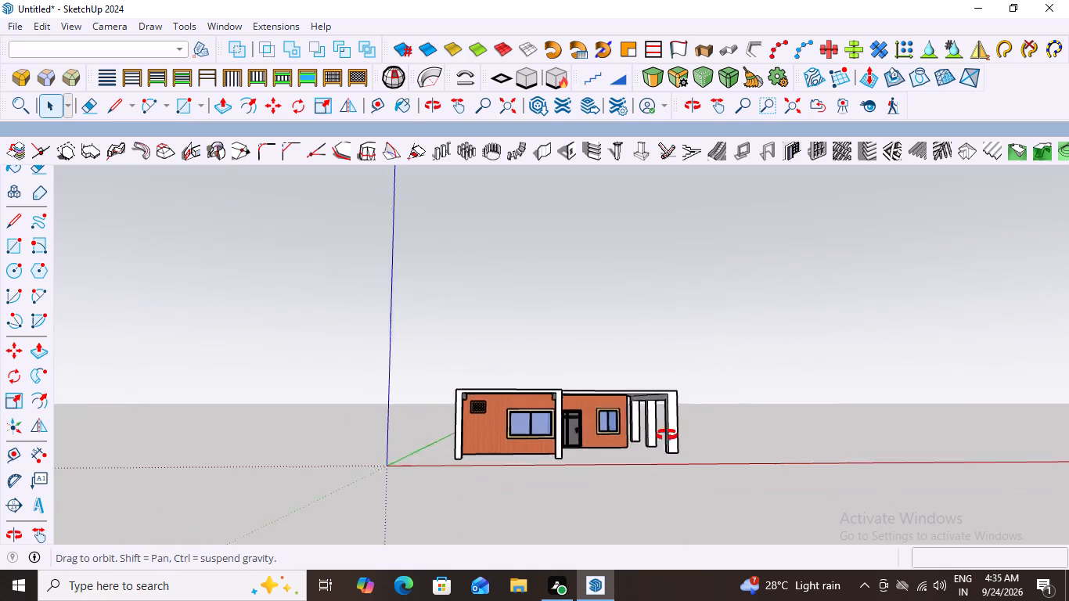
{"action": "middle_click_drag", "start_coordinate": [667, 435], "coordinate": [689, 450]}
{"action": "scroll", "coordinate": [659, 416], "scroll_direction": "up", "scroll_amount": 8}
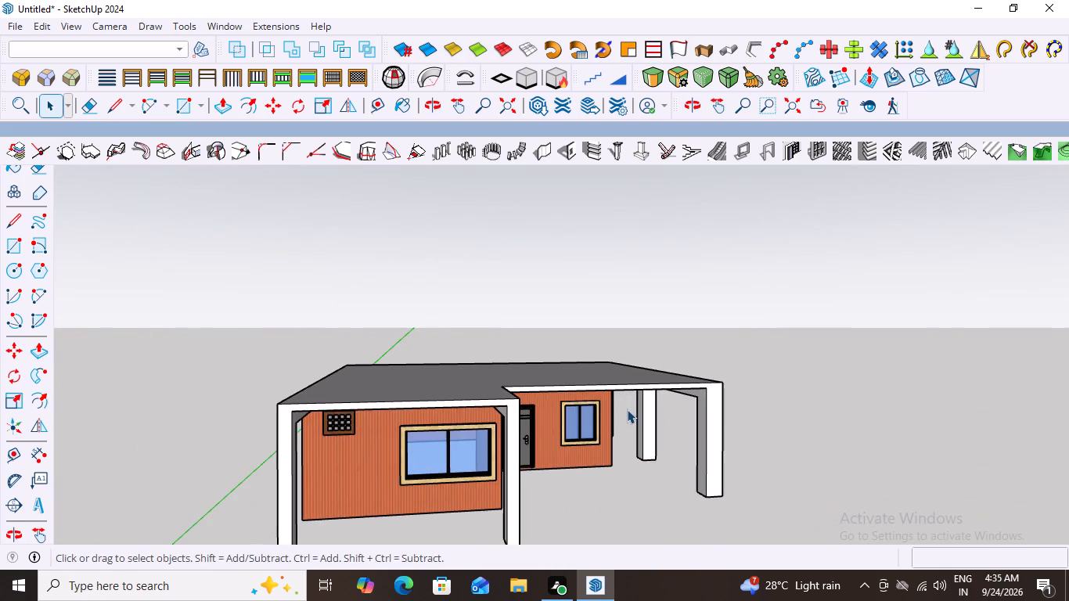
{"action": "middle_click_drag", "start_coordinate": [627, 409], "coordinate": [620, 385]}
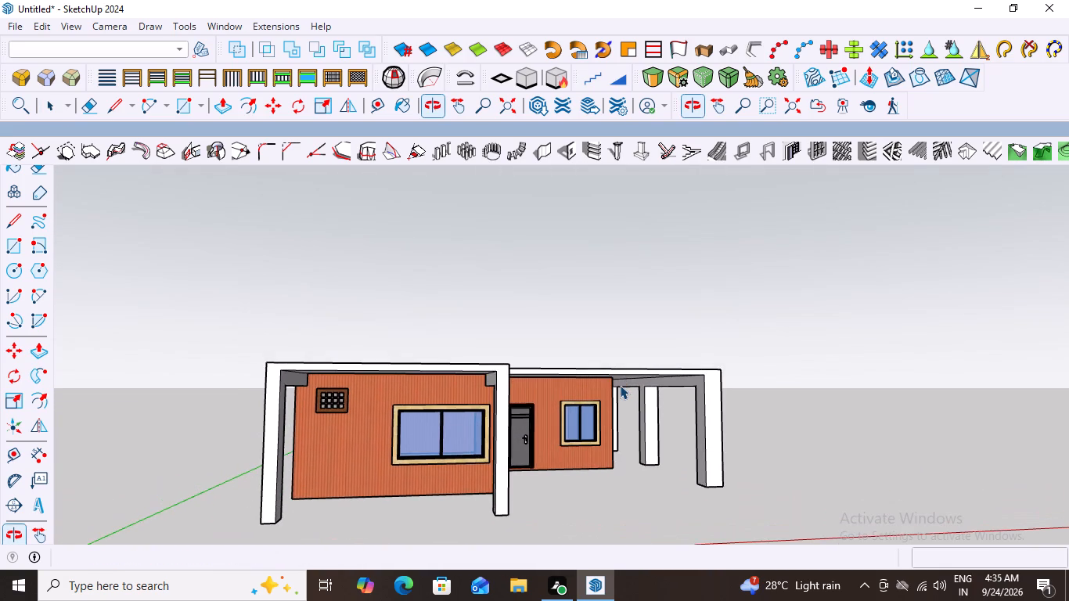
{"action": "scroll", "coordinate": [620, 385], "scroll_direction": "up", "scroll_amount": 2}
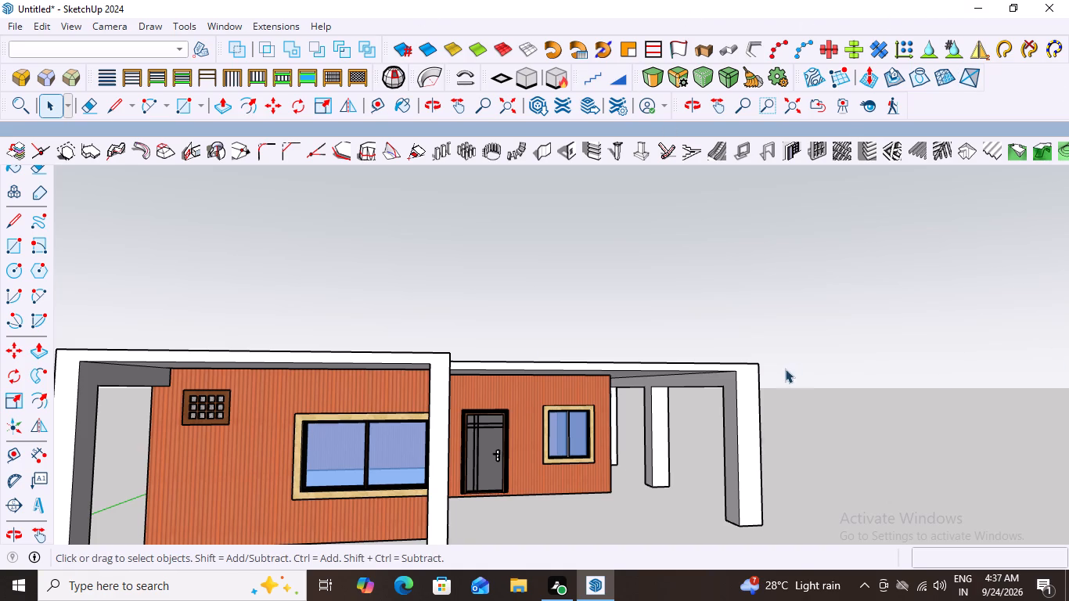
{"action": "scroll", "coordinate": [761, 372], "scroll_direction": "down", "scroll_amount": 8}
{"action": "middle_click_drag", "start_coordinate": [642, 394], "coordinate": [626, 429]}
{"action": "scroll", "coordinate": [650, 412], "scroll_direction": "up", "scroll_amount": 5}
{"action": "middle_click_drag", "start_coordinate": [671, 402], "coordinate": [661, 358]}
{"action": "scroll", "coordinate": [661, 358], "scroll_direction": "up", "scroll_amount": 1}
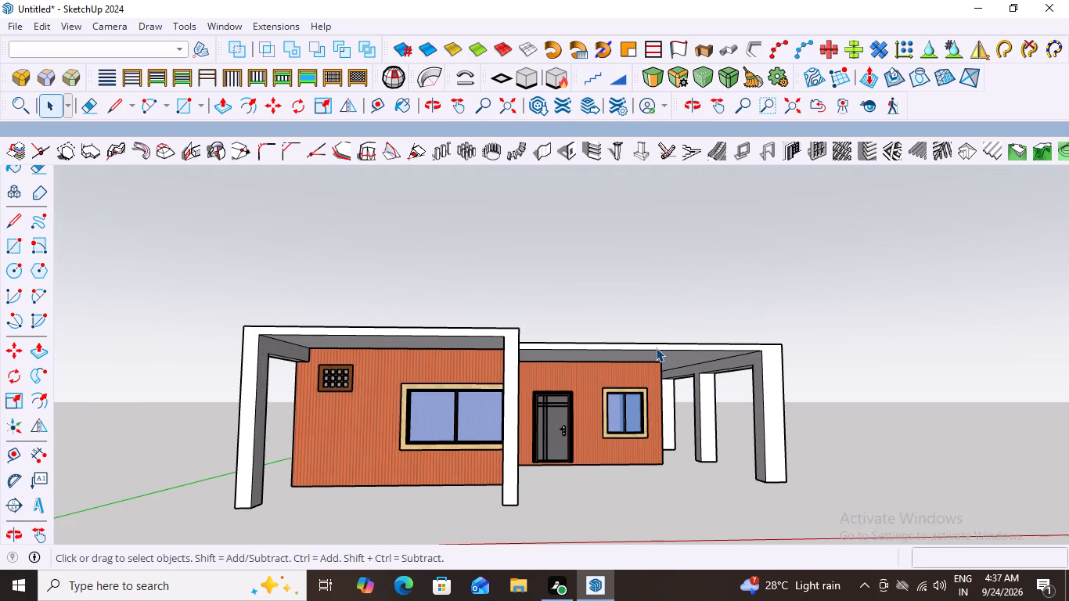
{"action": "scroll", "coordinate": [652, 350], "scroll_direction": "down", "scroll_amount": 2}
{"action": "middle_click_drag", "start_coordinate": [563, 390], "coordinate": [562, 399]}
{"action": "scroll", "coordinate": [562, 399], "scroll_direction": "up", "scroll_amount": 1}
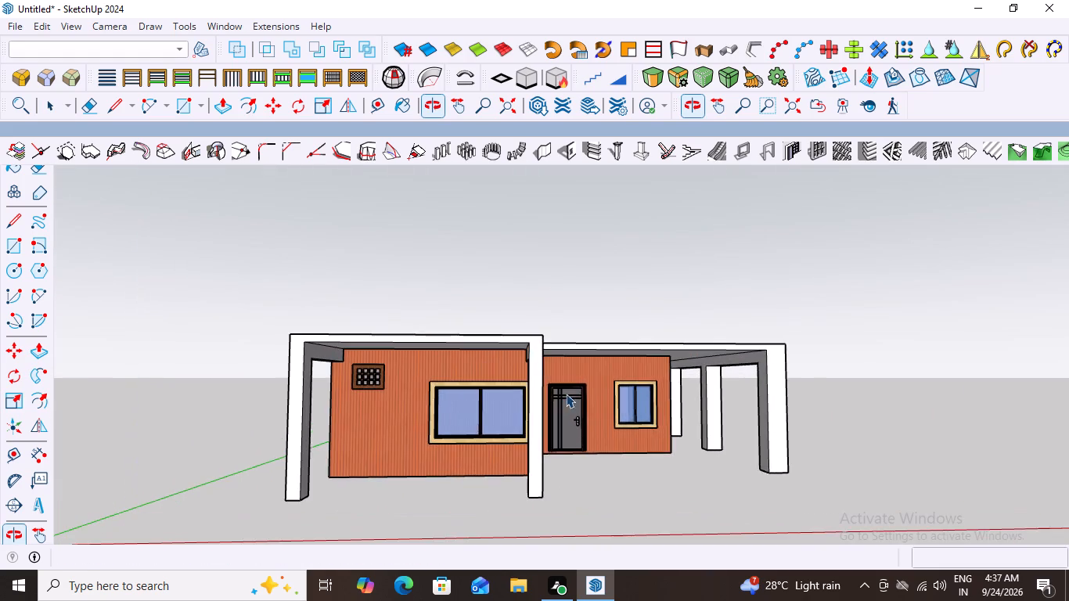
{"action": "scroll", "coordinate": [575, 352], "scroll_direction": "up", "scroll_amount": 5}
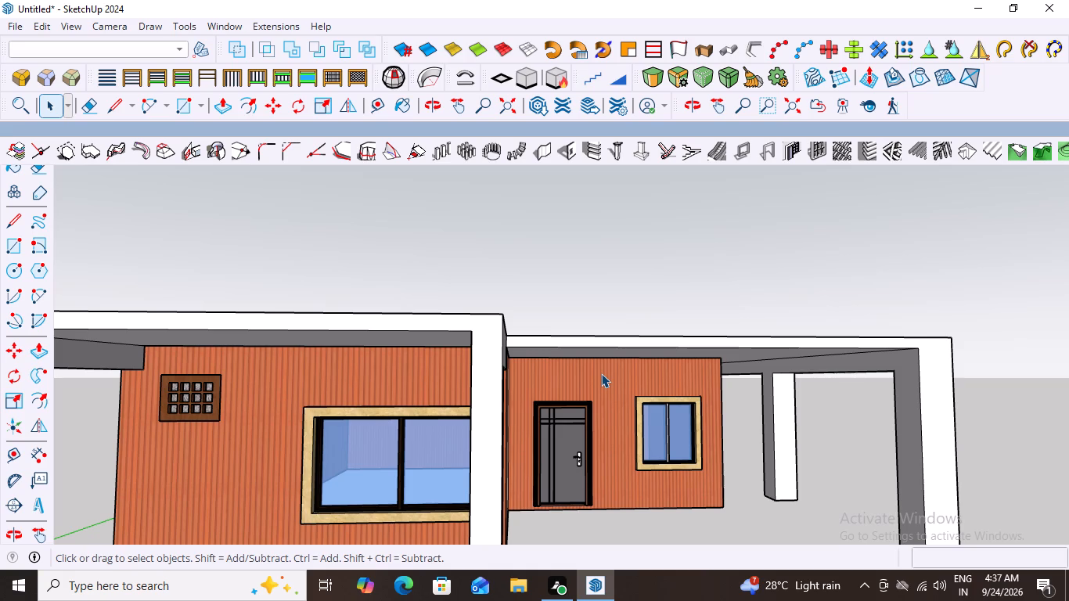
{"action": "scroll", "coordinate": [601, 373], "scroll_direction": "down", "scroll_amount": 3}
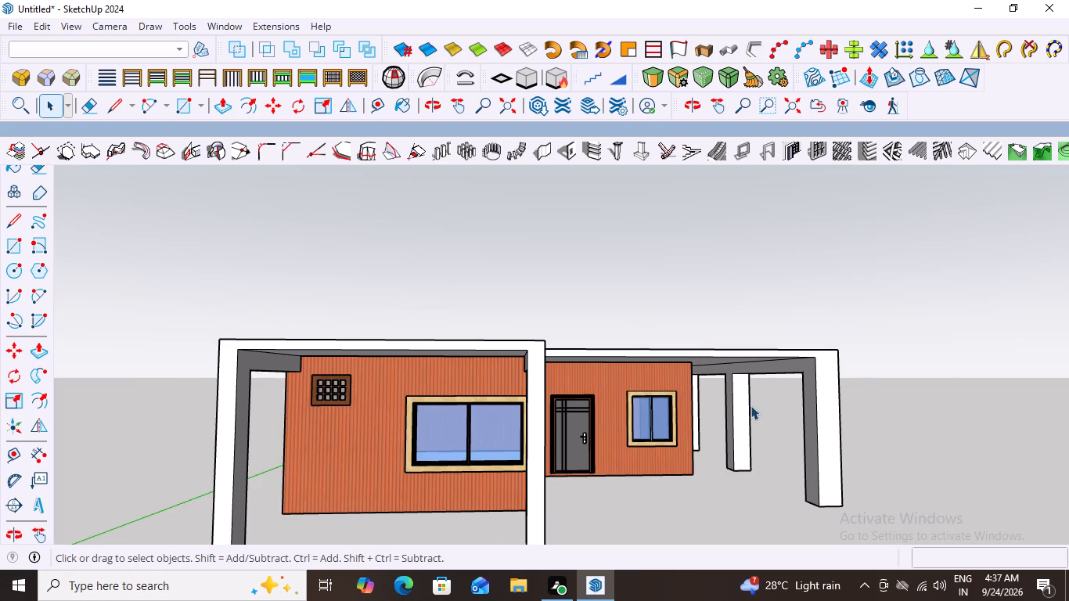
{"action": "middle_click_drag", "start_coordinate": [751, 405], "coordinate": [735, 373]}
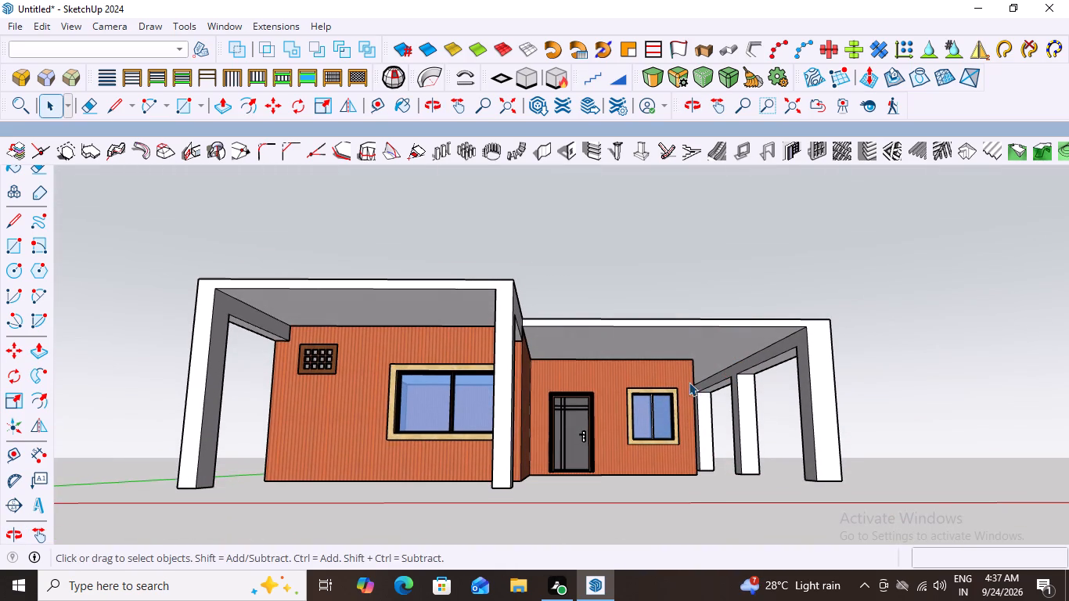